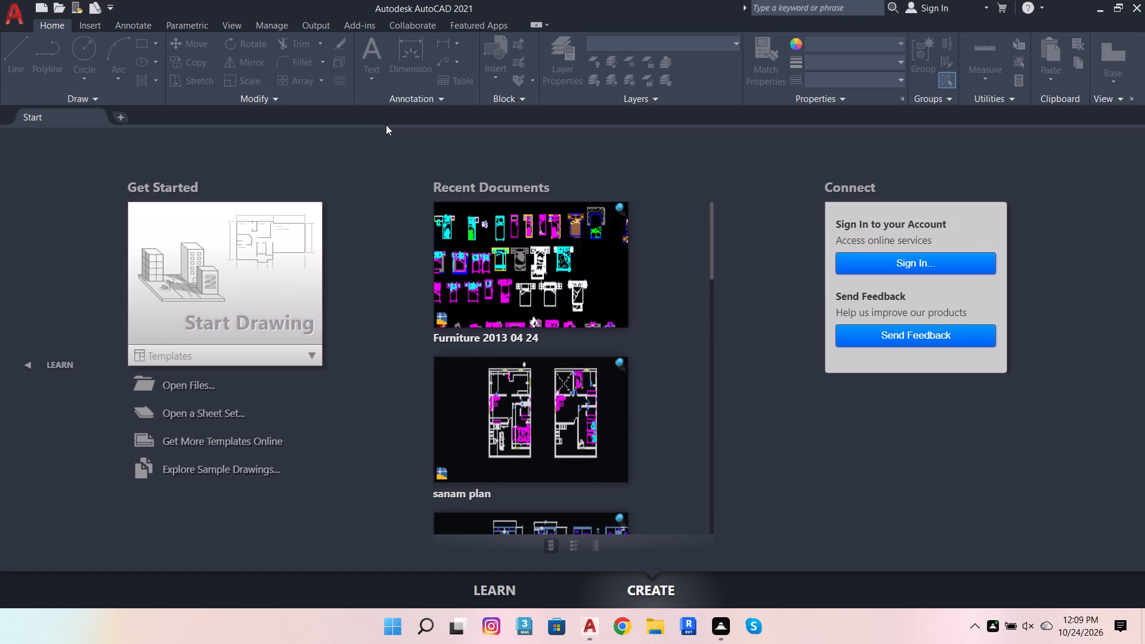
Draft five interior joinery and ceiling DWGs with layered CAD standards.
Start a new blank drawing.
{"action": "left_click", "coordinate": [266, 252]}
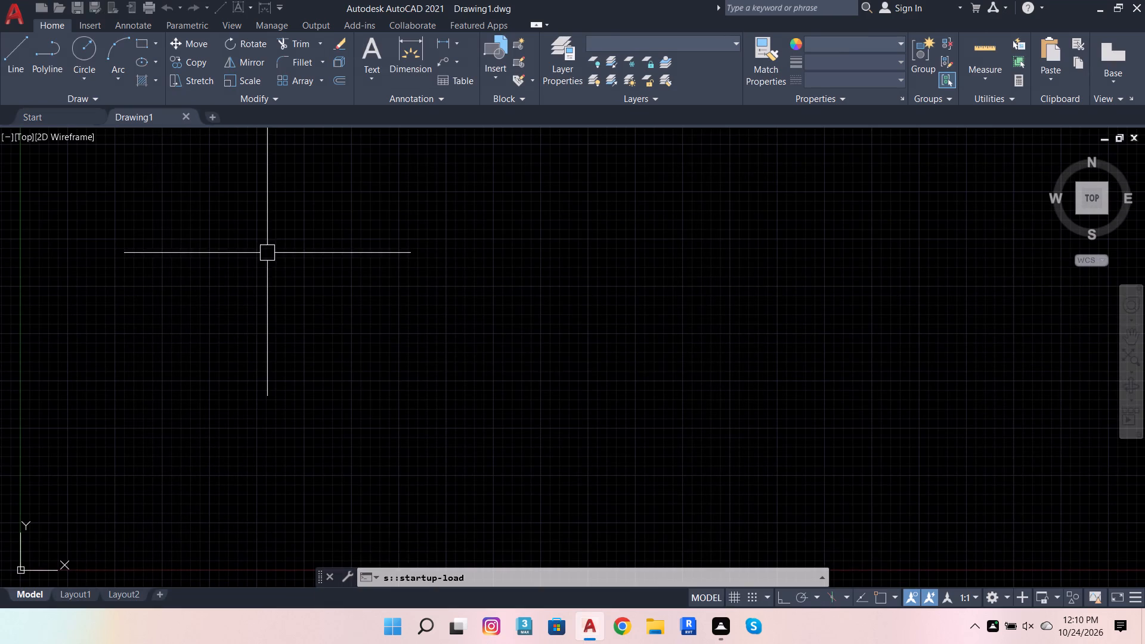
Review the Open and Save settings in the program options and apply them as they are.
{"action": "left_click", "coordinate": [417, 577]}
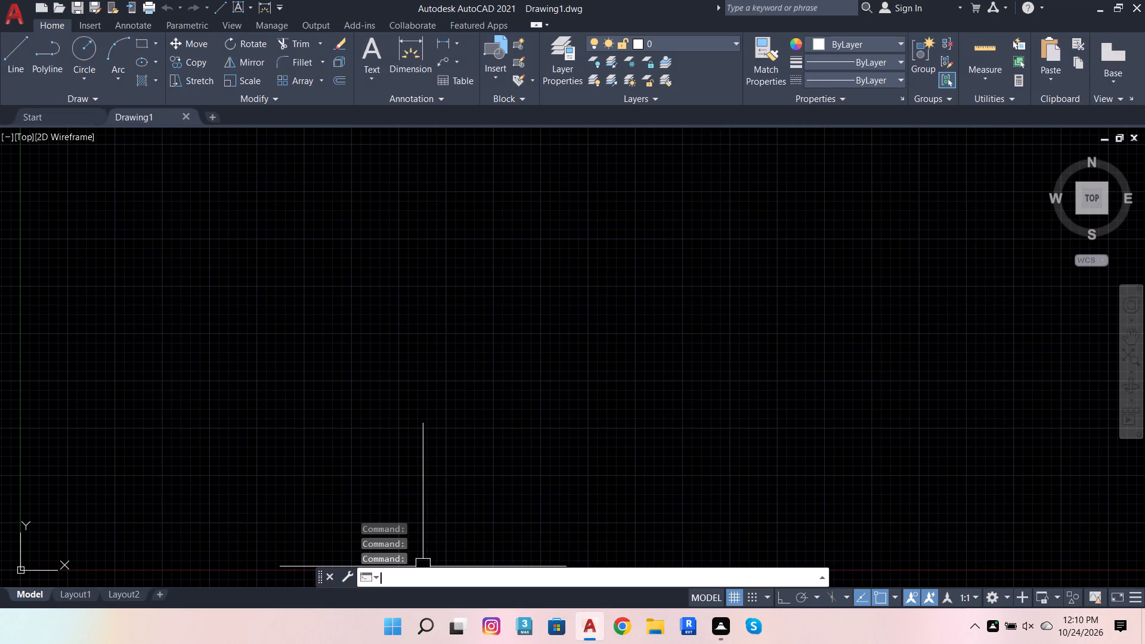
{"action": "type", "text": "op"}
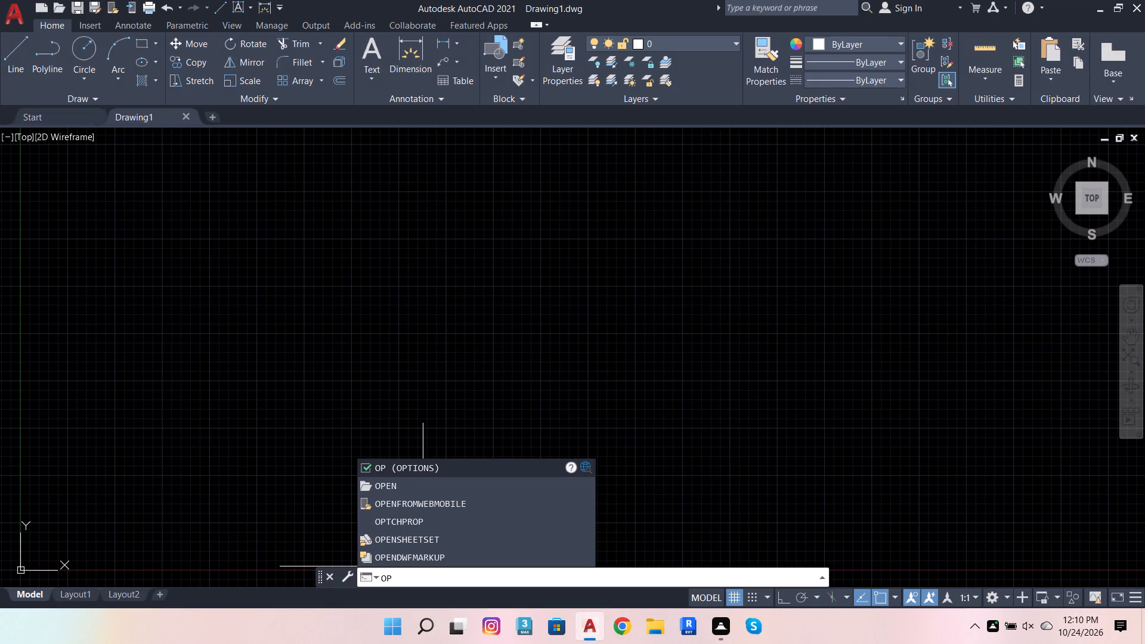
{"action": "left_click", "coordinate": [412, 466]}
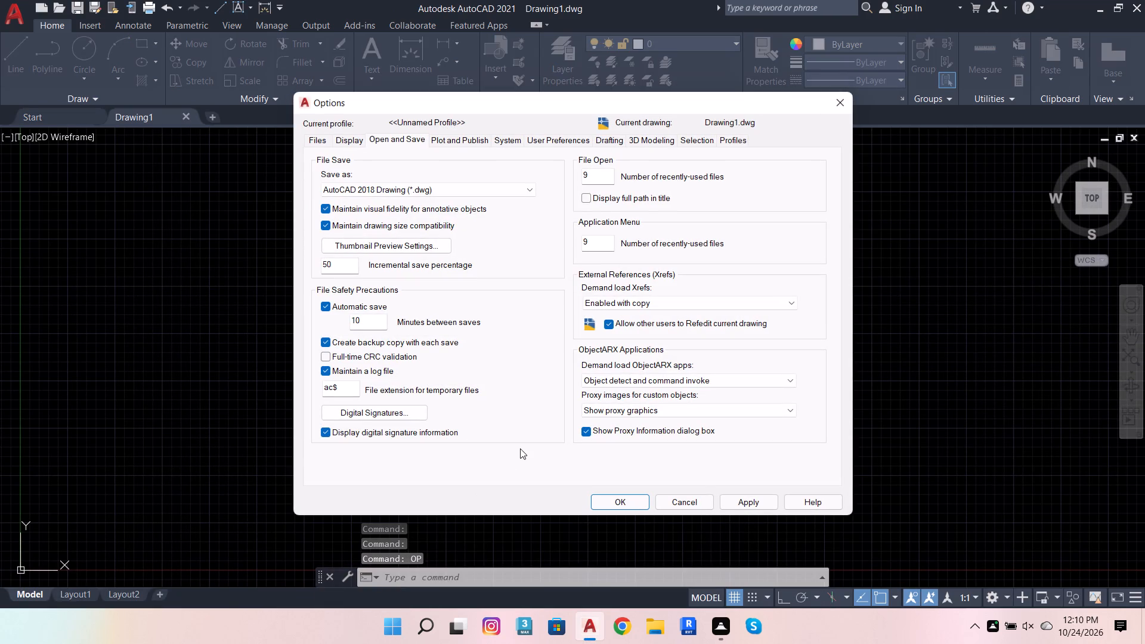
{"action": "left_click", "coordinate": [739, 506]}
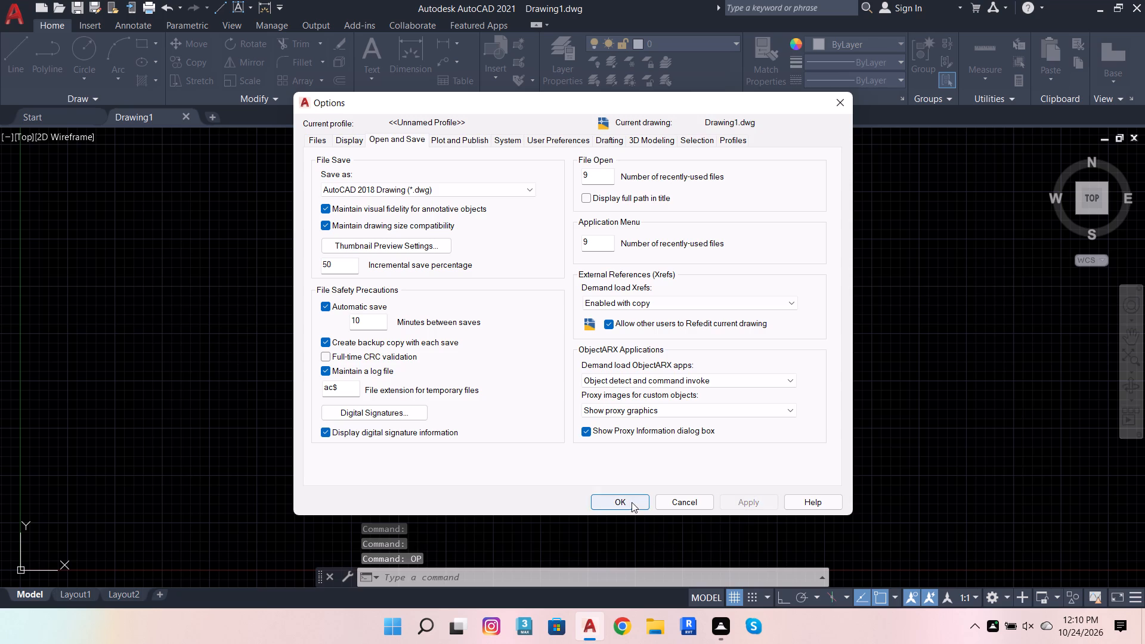
{"action": "left_click", "coordinate": [632, 502]}
Set the drawing units to Architectural length with a precision of 0'-0".
{"action": "left_click", "coordinate": [543, 573]}
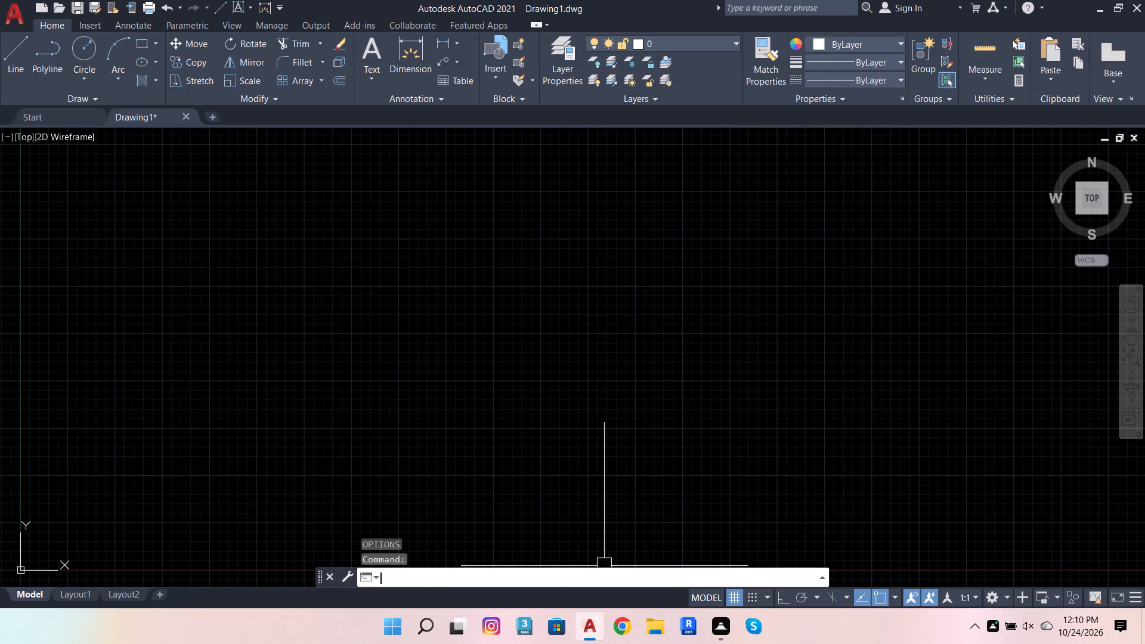
{"action": "type", "text": "unit"}
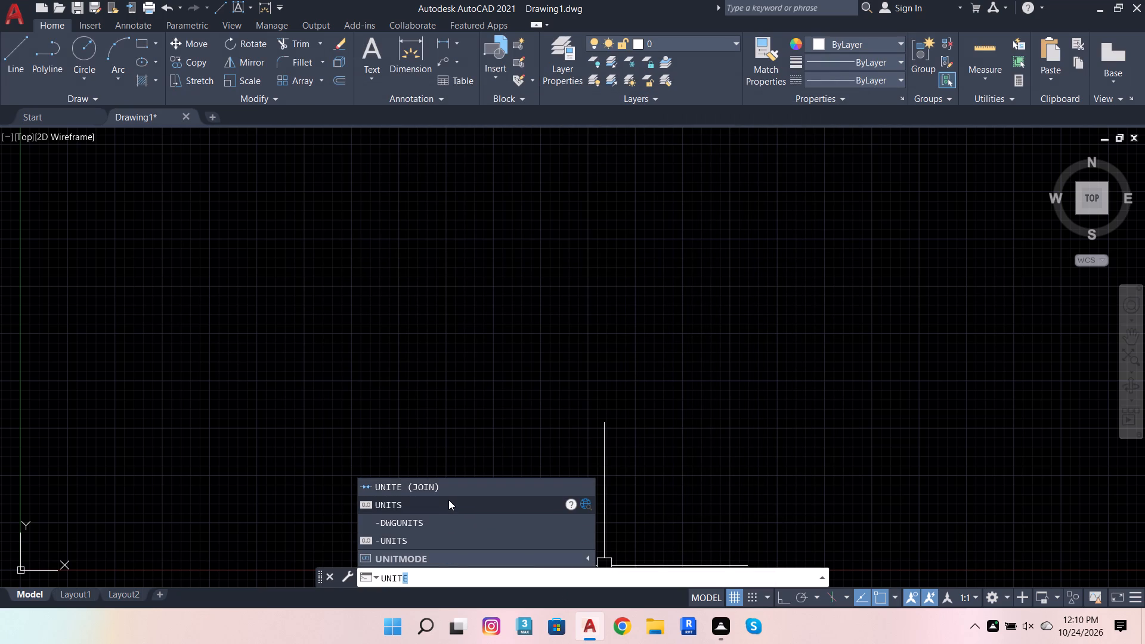
{"action": "left_click", "coordinate": [448, 500]}
{"action": "left_click", "coordinate": [503, 200]}
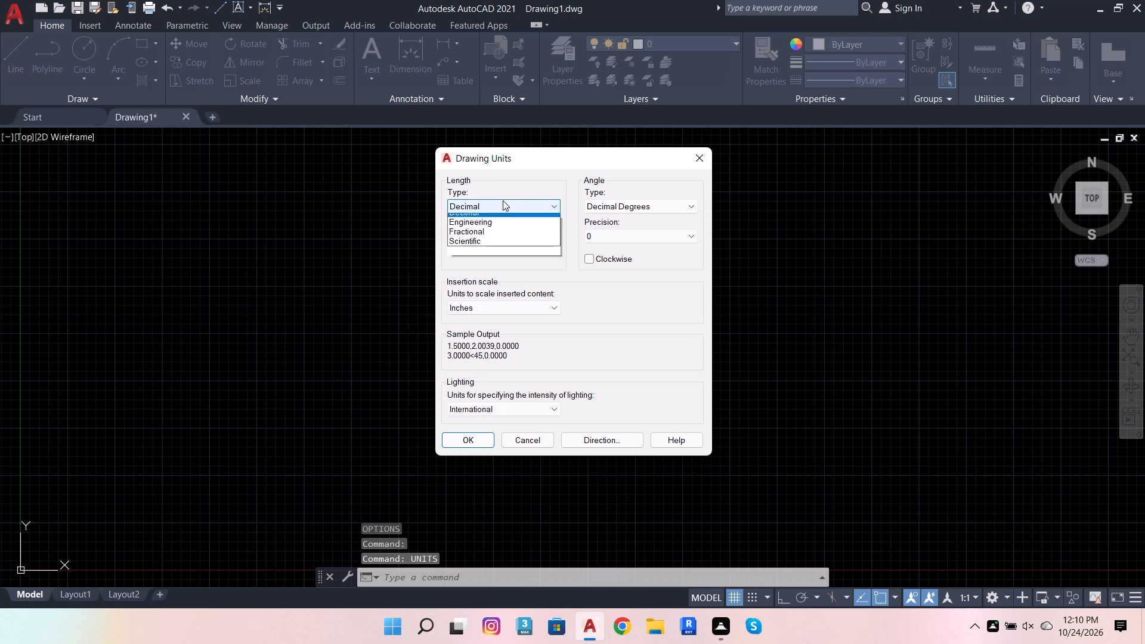
{"action": "left_click", "coordinate": [509, 218]}
{"action": "left_click", "coordinate": [497, 238]}
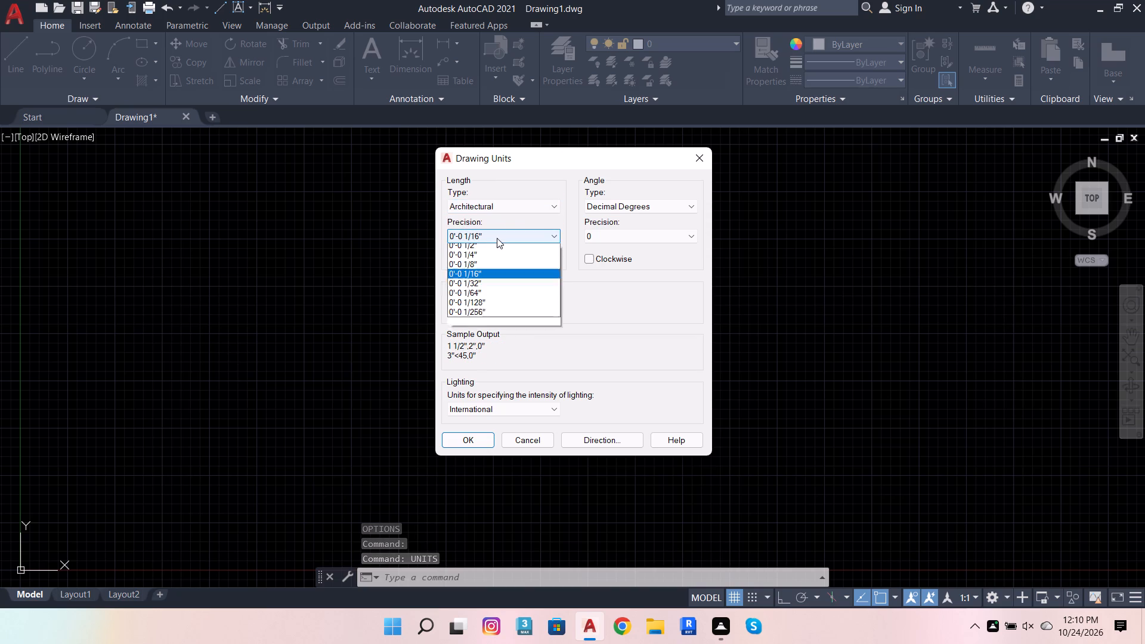
{"action": "left_click", "coordinate": [493, 249]}
{"action": "left_click", "coordinate": [477, 439]}
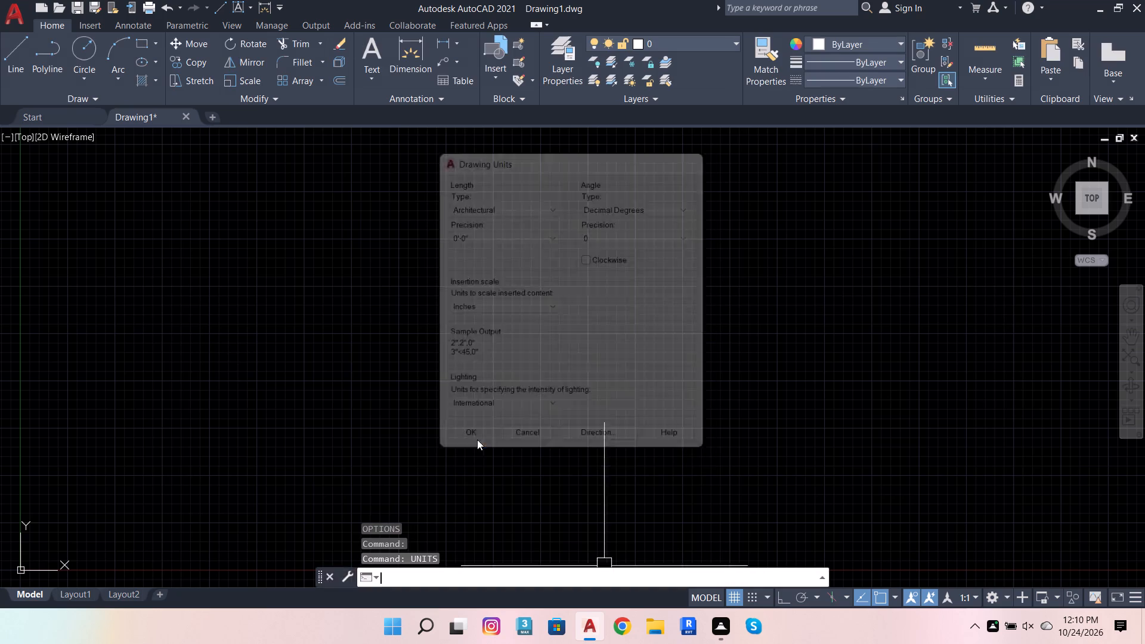
Set the drawing limits from the default lower-left corner to an upper-right corner of 40',80', and fit the full limits in view.
{"action": "left_click", "coordinate": [437, 579]}
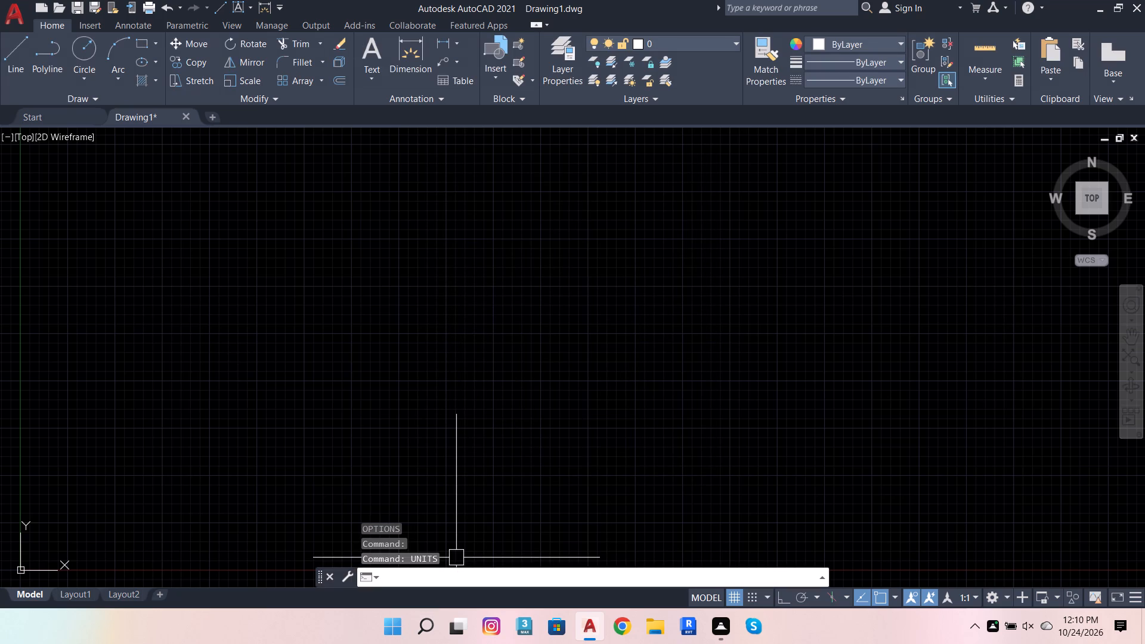
{"action": "type", "text": "limits"}
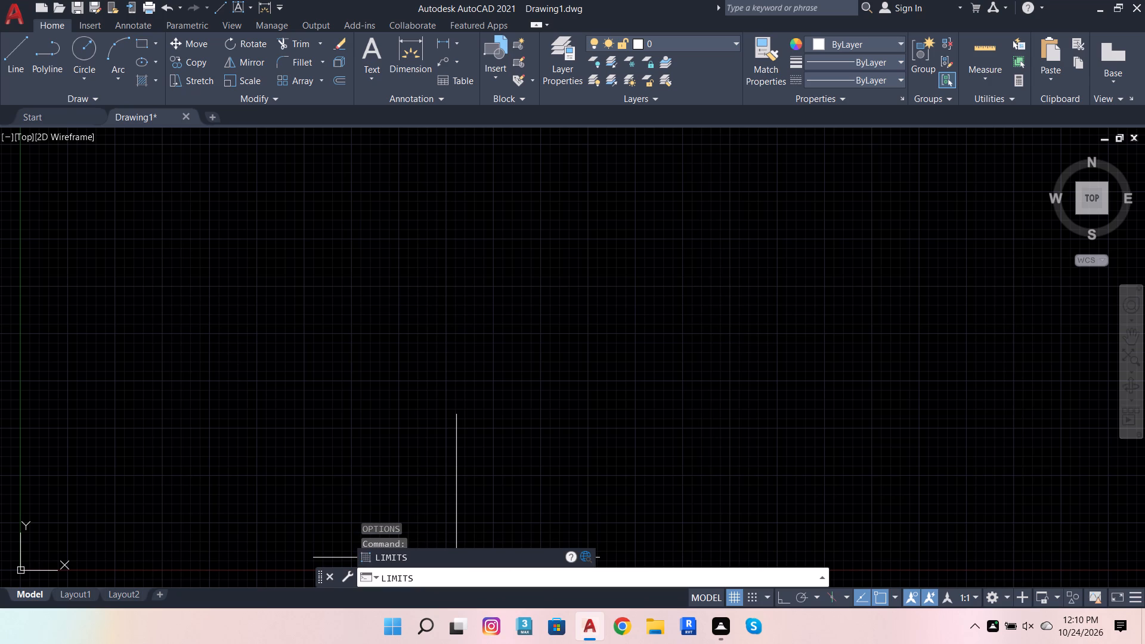
{"action": "key", "text": "Return"}
{"action": "key", "text": "Return"}
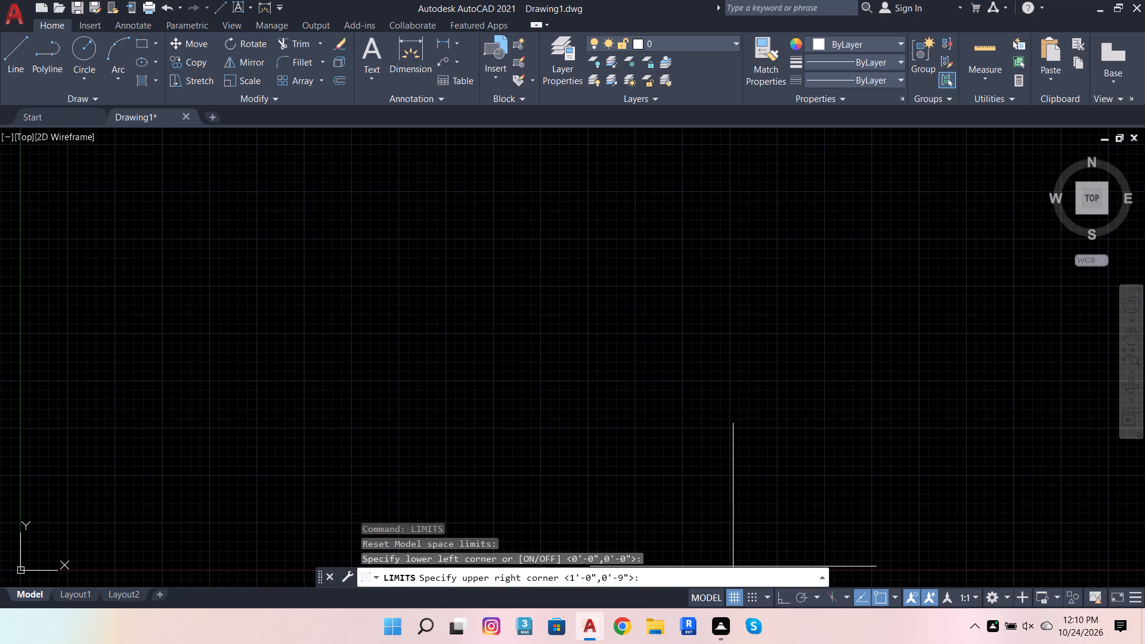
{"action": "left_click", "coordinate": [649, 575]}
{"action": "type", "text": "40',80'"}
{"action": "key", "text": "Return"}
{"action": "key", "text": "z"}
{"action": "key", "text": "Return"}
{"action": "key", "text": "a"}
{"action": "key", "text": "Return"}
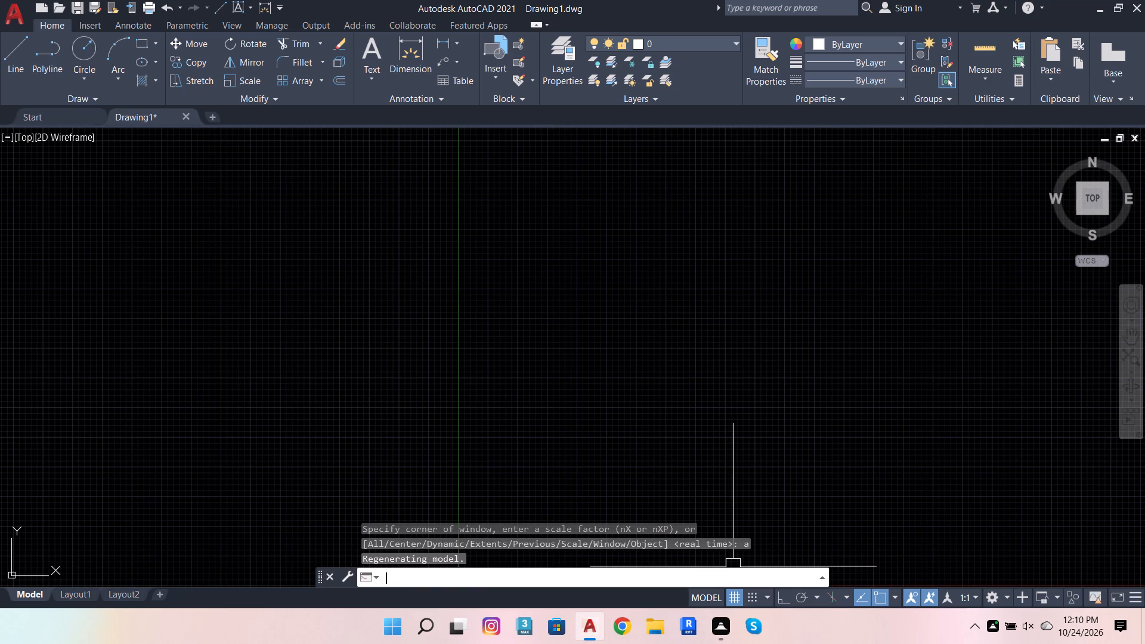
Check the length type and precision in the drawing units settings.
{"action": "left_click", "coordinate": [365, 574]}
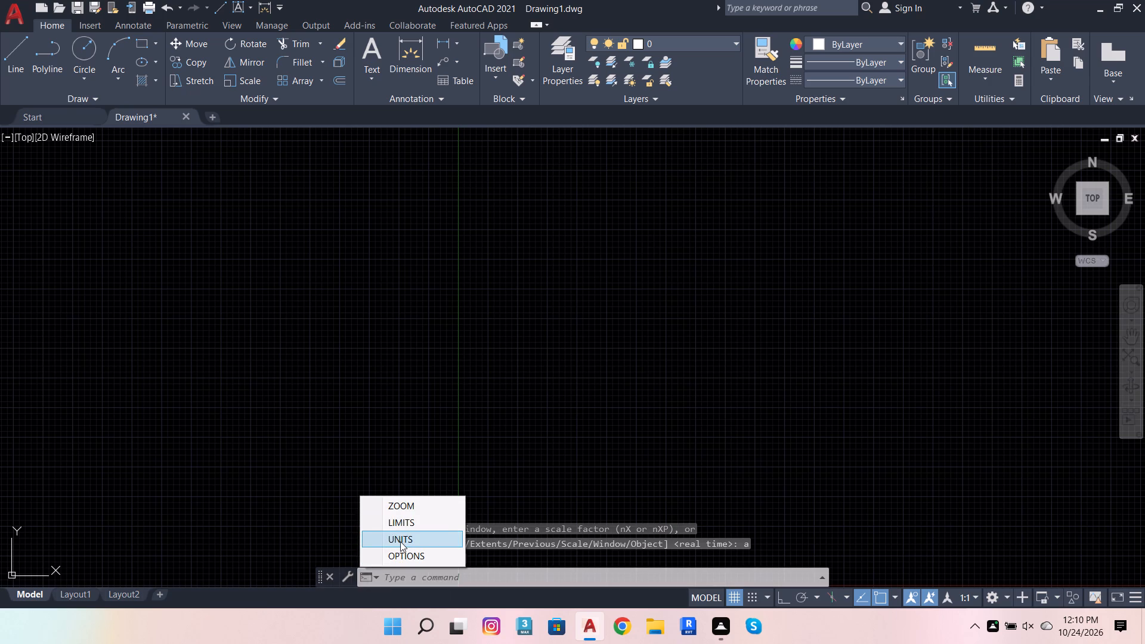
{"action": "left_click", "coordinate": [400, 541]}
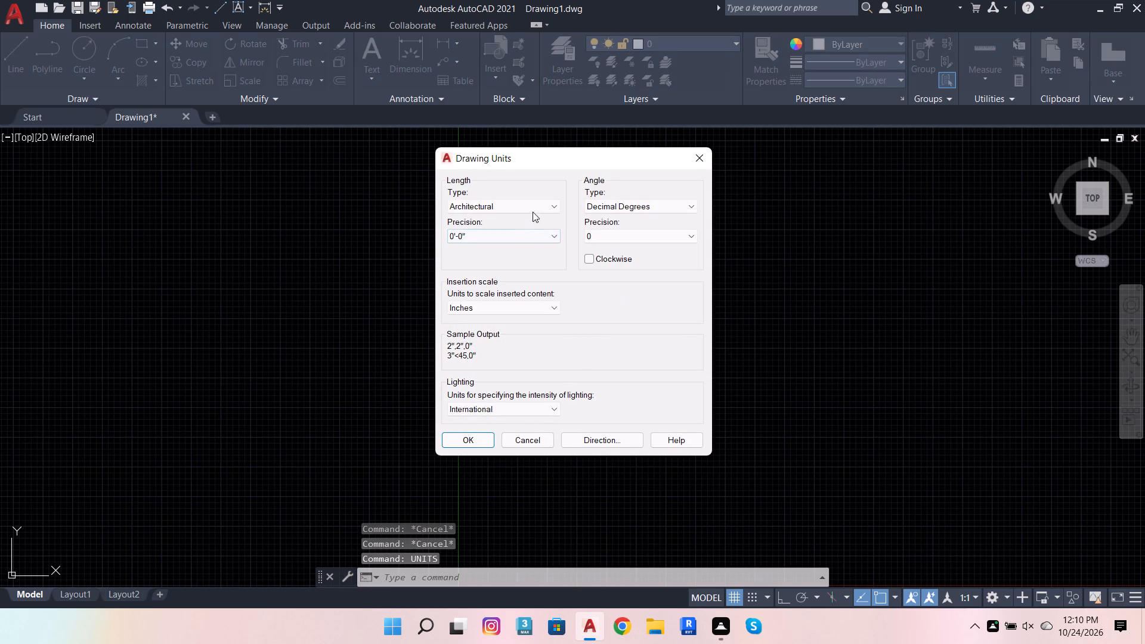
{"action": "left_click", "coordinate": [468, 444]}
With Ortho on, draw a closed rectangle of lines 7'7" wide and 9'6" high.
{"action": "scroll", "coordinate": [116, 442], "scroll_direction": "down", "scroll_amount": 1}
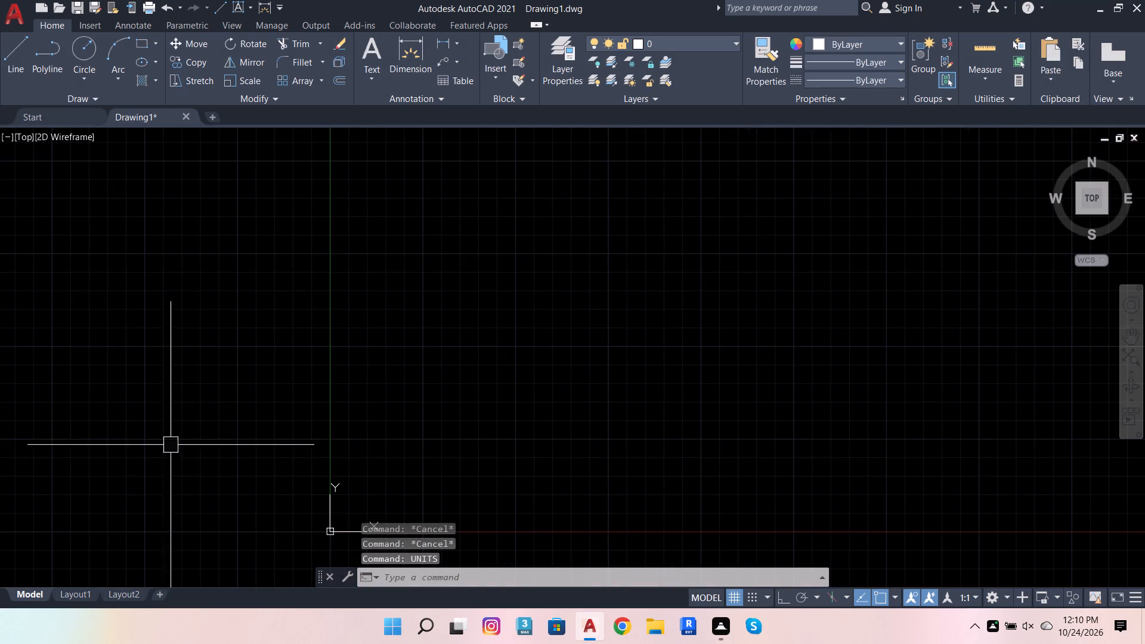
{"action": "scroll", "coordinate": [422, 475], "scroll_direction": "up", "scroll_amount": 3}
{"action": "scroll", "coordinate": [289, 411], "scroll_direction": "down", "scroll_amount": 1}
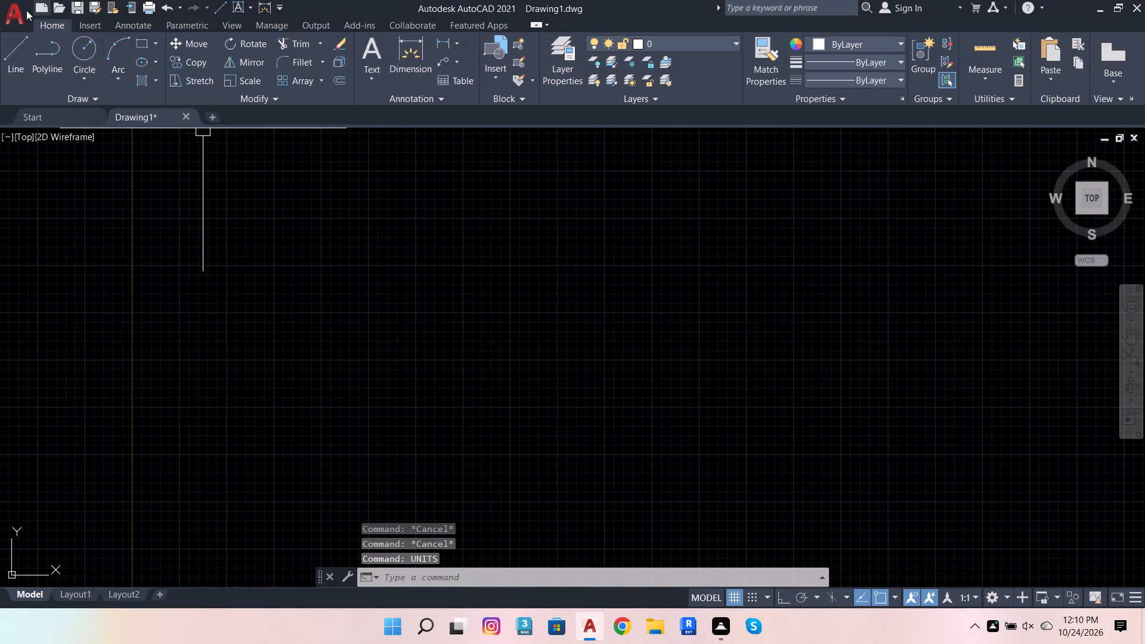
{"action": "left_click", "coordinate": [5, 70]}
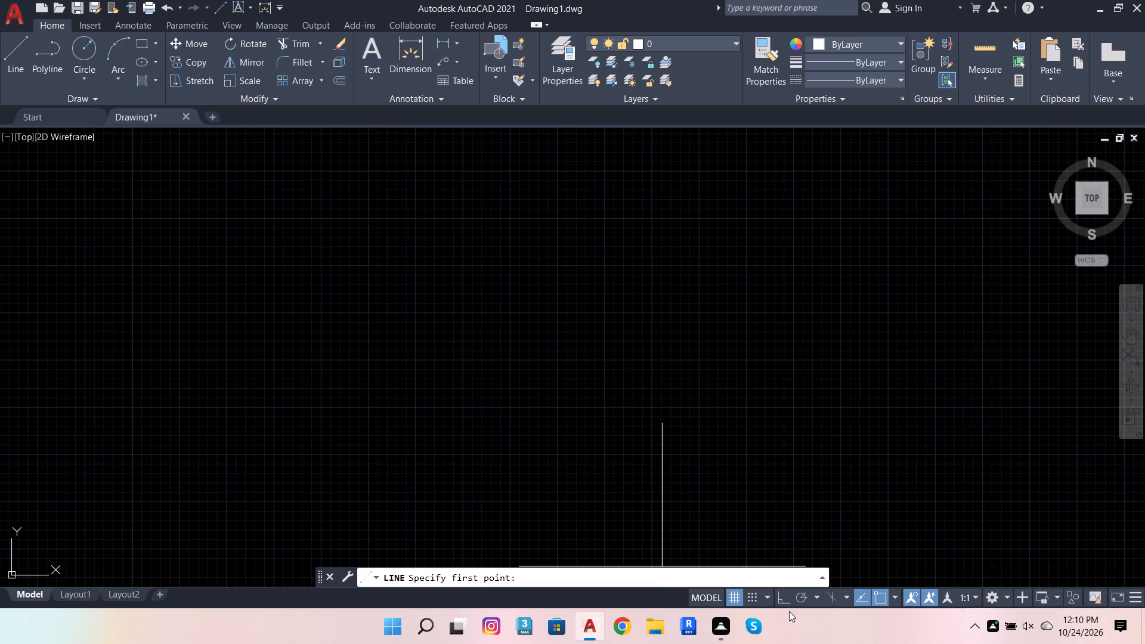
{"action": "left_click", "coordinate": [787, 596]}
{"action": "left_click", "coordinate": [321, 362]}
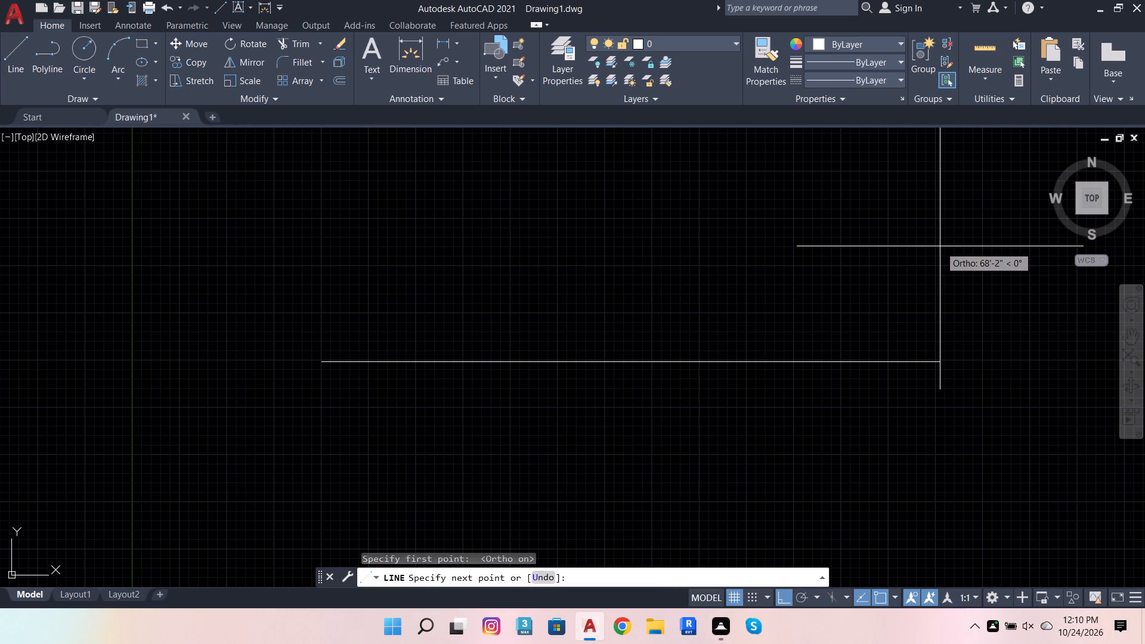
{"action": "scroll", "coordinate": [859, 254], "scroll_direction": "down", "scroll_amount": 2}
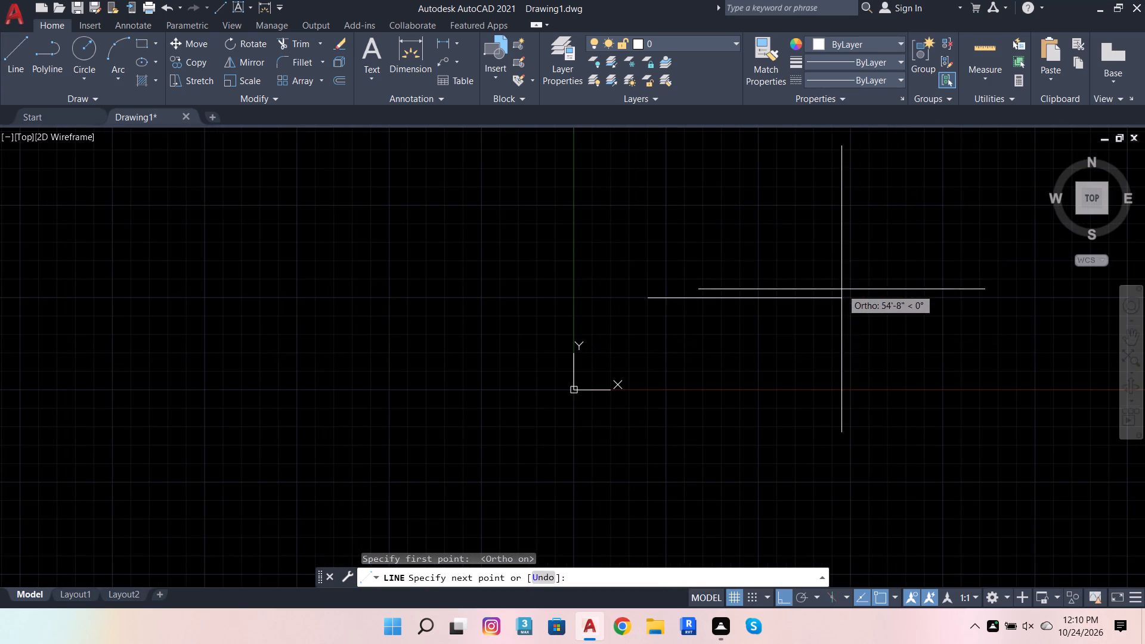
{"action": "scroll", "coordinate": [841, 290], "scroll_direction": "up", "scroll_amount": 2}
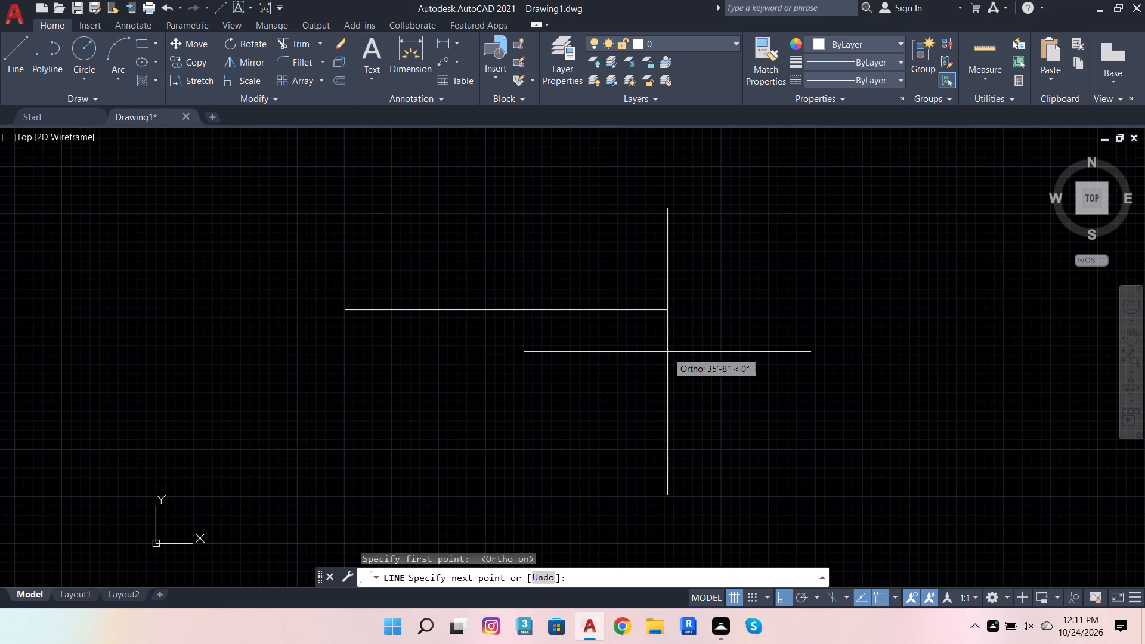
{"action": "type", "text": "7'7"}
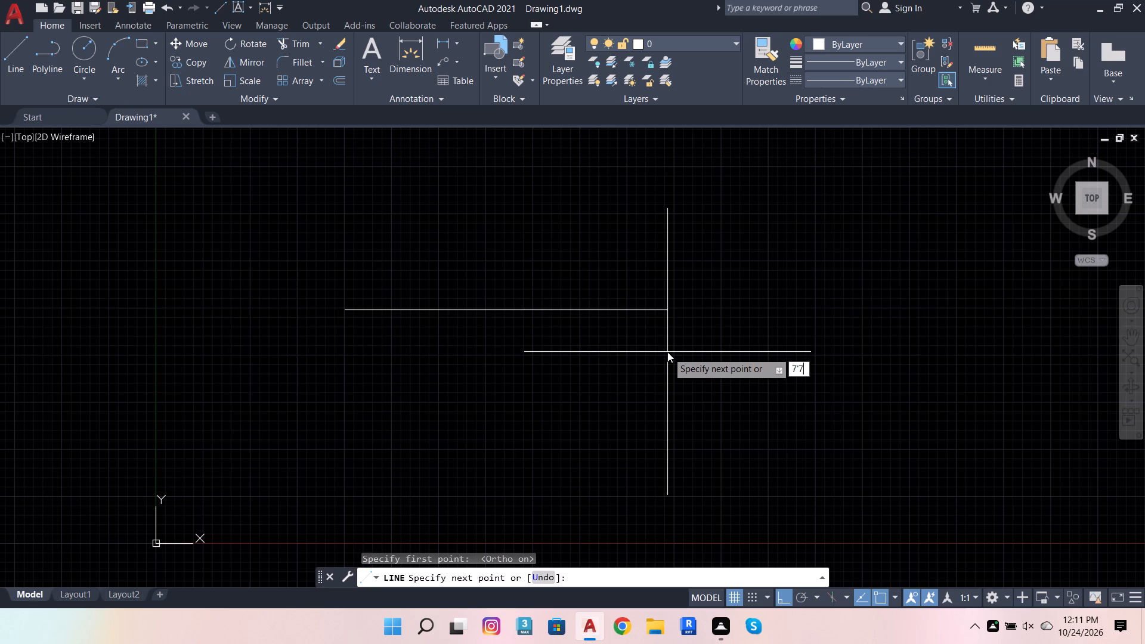
{"action": "key", "text": "Return"}
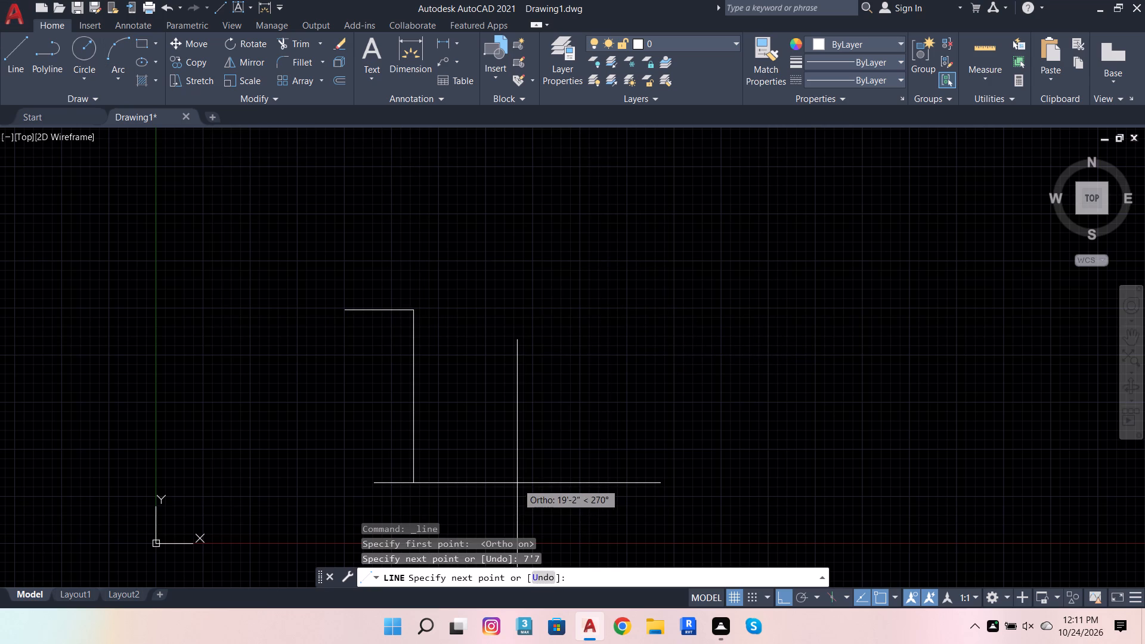
{"action": "type", "text": "9'"}
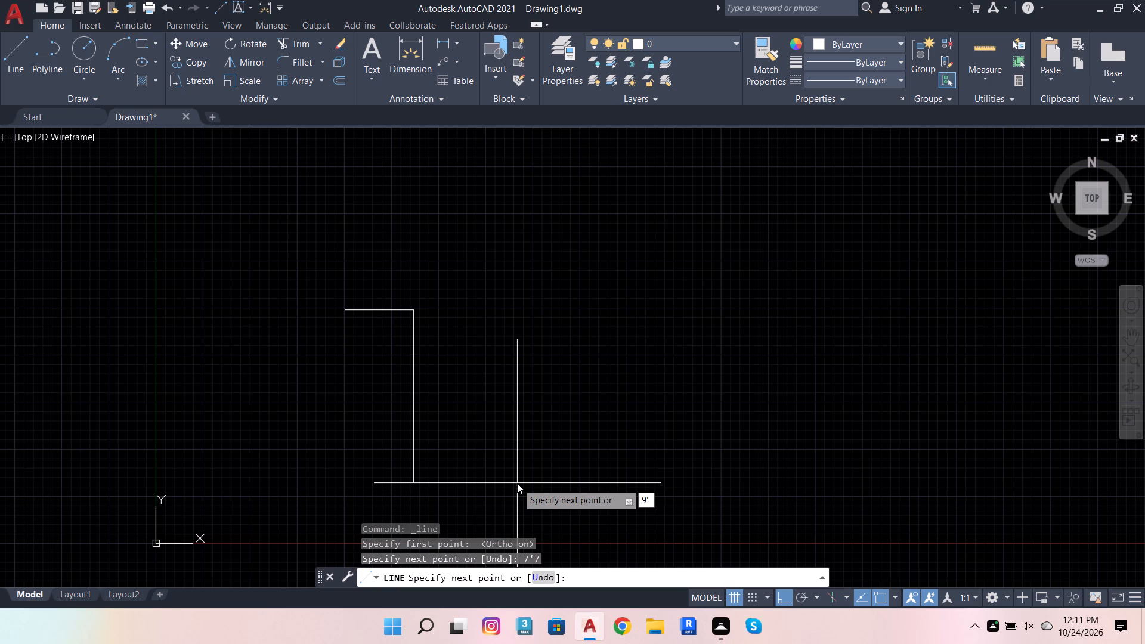
{"action": "key", "text": "6"}
{"action": "key", "text": "Return"}
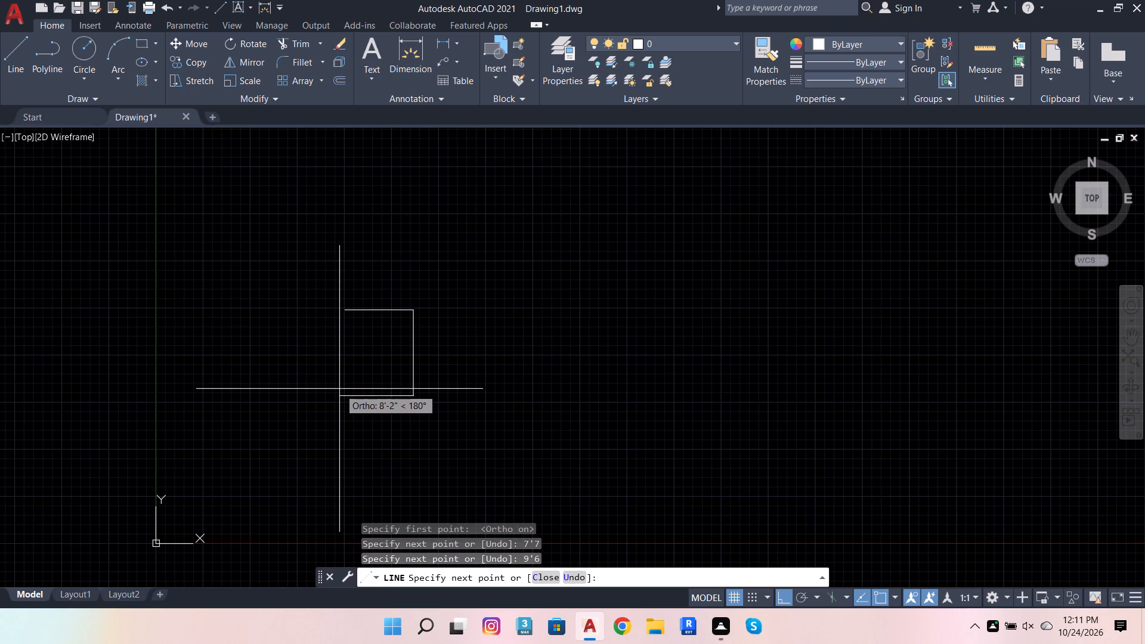
{"action": "type", "text": "7'7"}
{"action": "key", "text": "Return"}
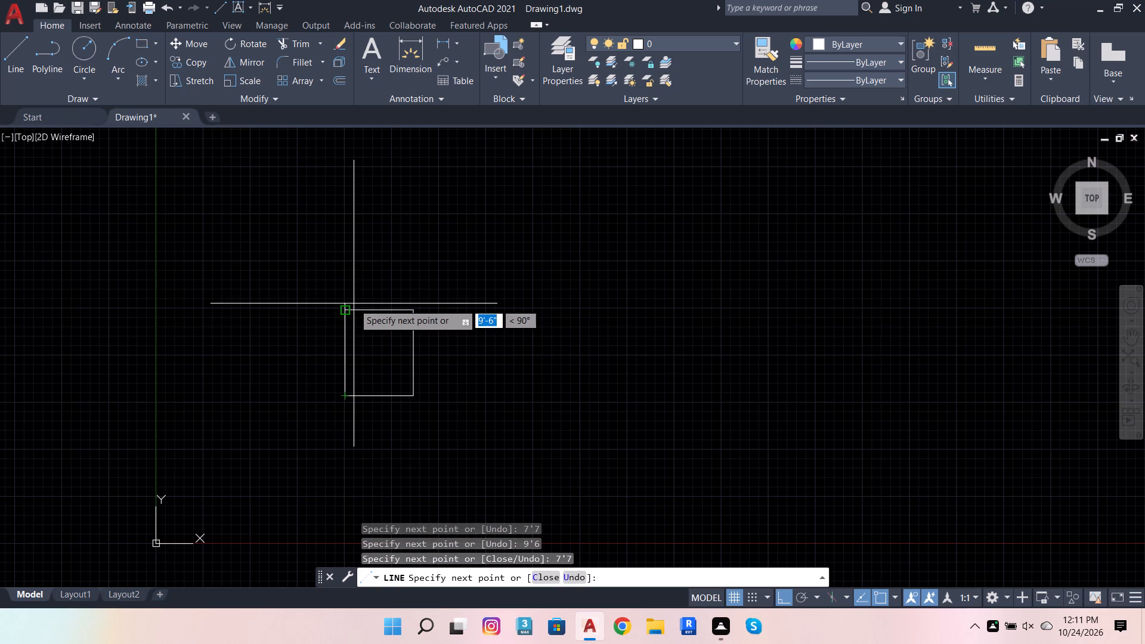
{"action": "left_click", "coordinate": [354, 304]}
{"action": "key", "text": "Escape"}
{"action": "key", "text": "Escape"}
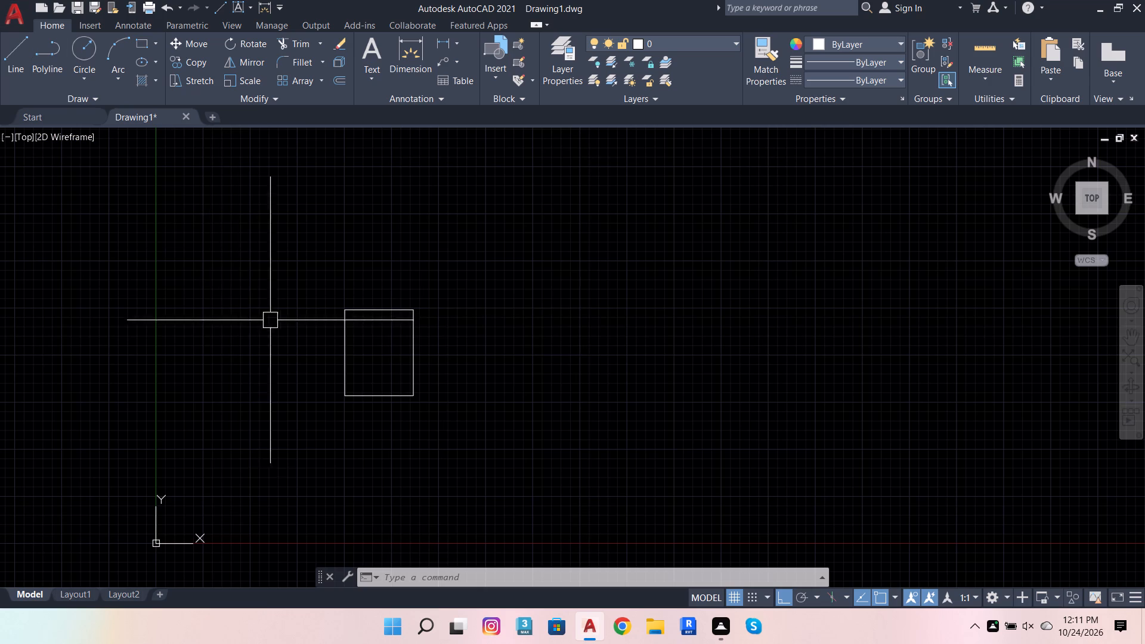
Offset the rectangle's left vertical line 2' toward the inside.
{"action": "scroll", "coordinate": [314, 351], "scroll_direction": "up", "scroll_amount": 2}
{"action": "left_click", "coordinate": [442, 370]}
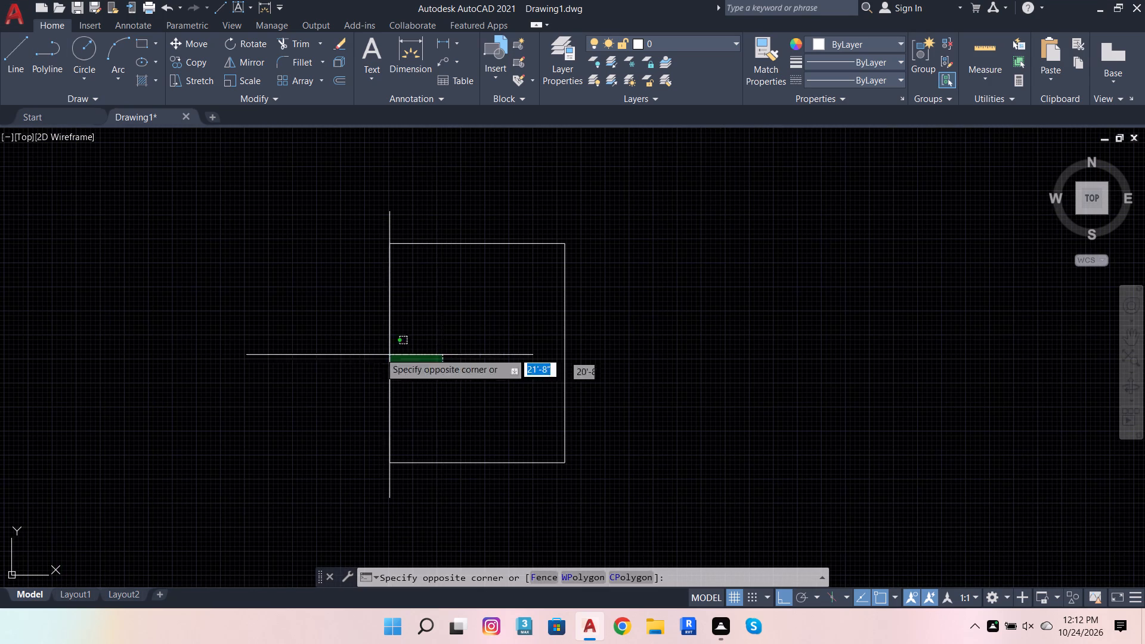
{"action": "left_click", "coordinate": [302, 298]}
{"action": "left_click", "coordinate": [341, 76]}
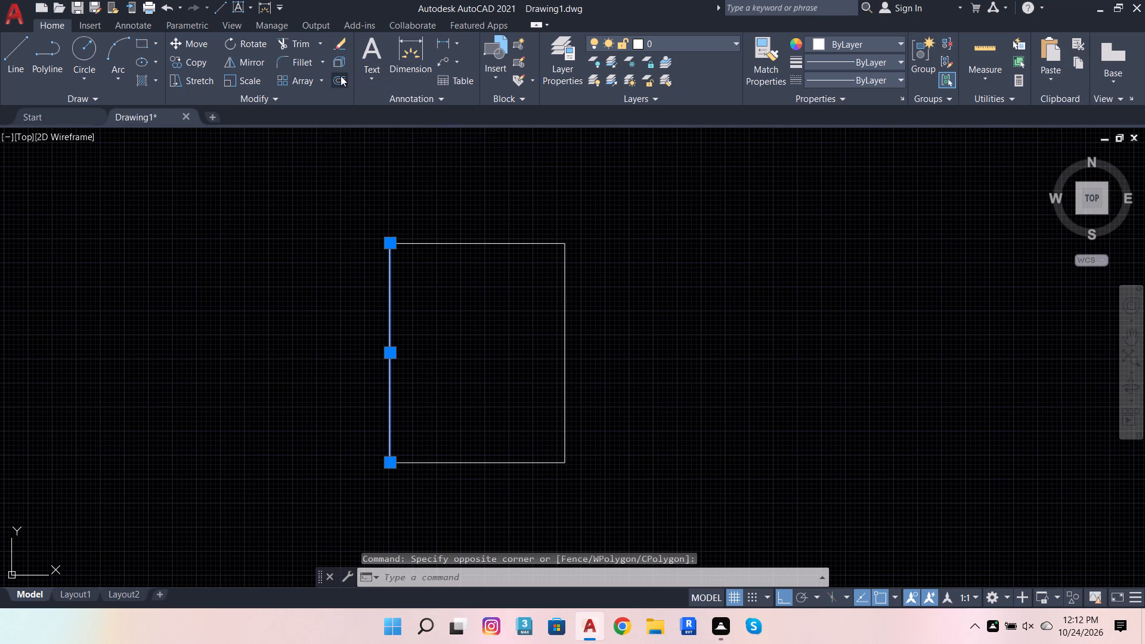
{"action": "left_click", "coordinate": [390, 244]}
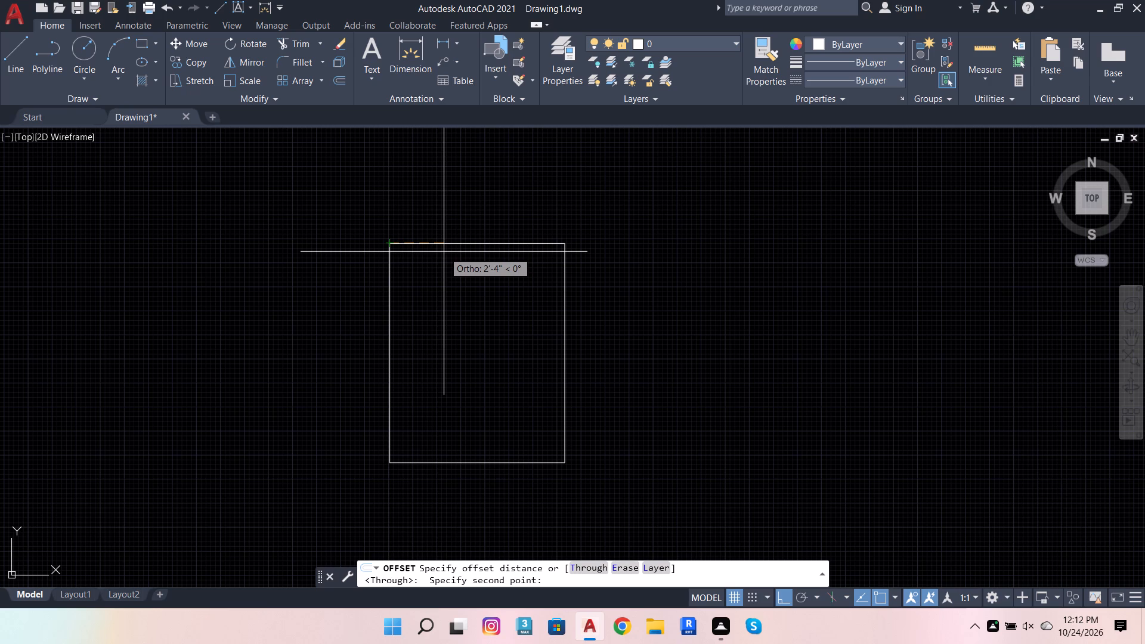
{"action": "type", "text": "2'"}
{"action": "key", "text": "Return"}
{"action": "left_click", "coordinate": [444, 252]}
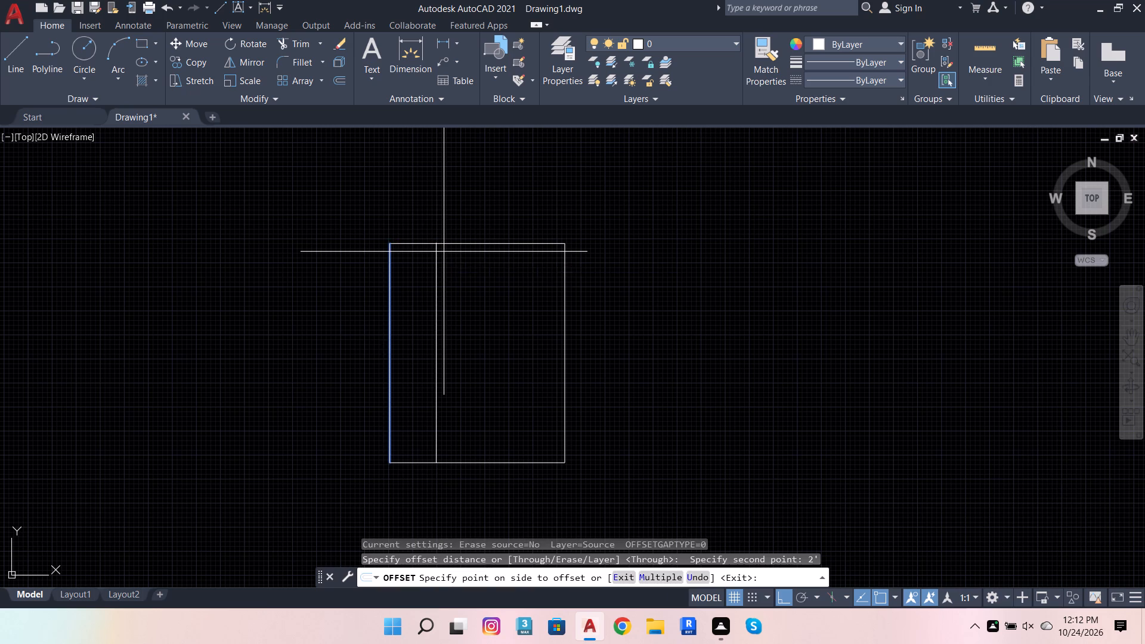
Offset the inner vertical line three times in succession toward the rectangle's right side at 1'5" spacing.
{"action": "left_click", "coordinate": [341, 81]}
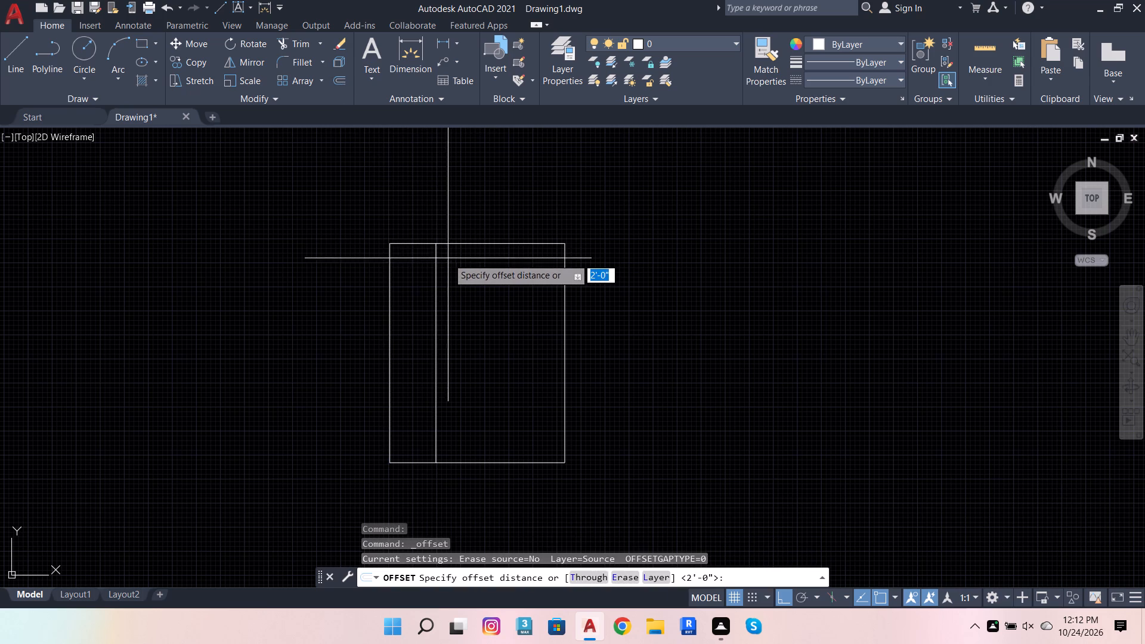
{"action": "left_click", "coordinate": [434, 243]}
{"action": "type", "text": "1'"}
{"action": "key", "text": "5"}
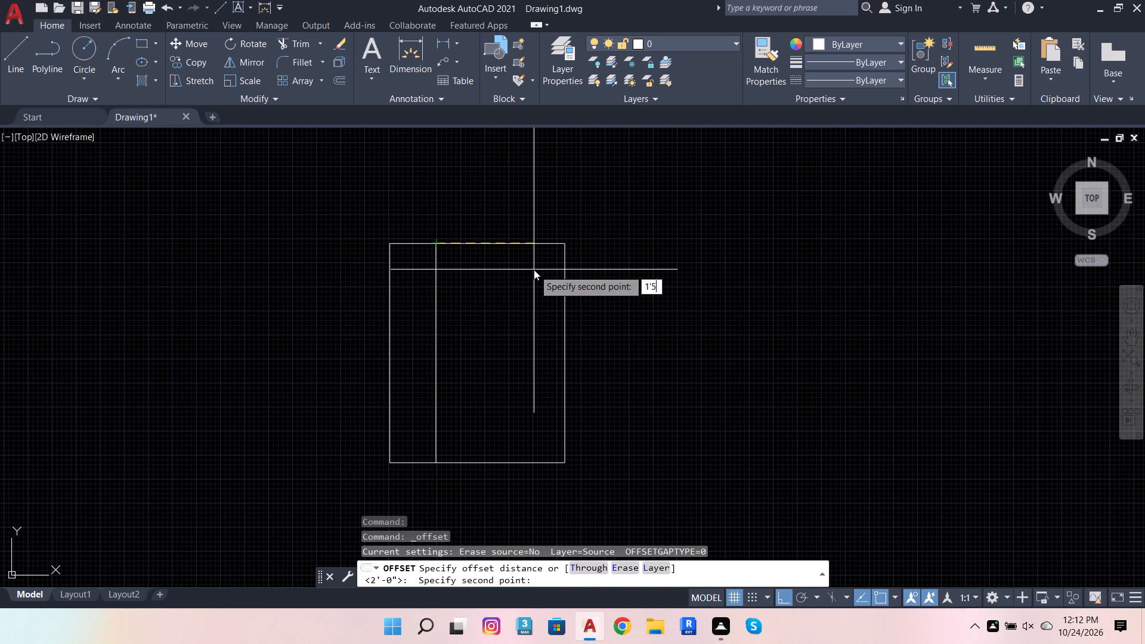
{"action": "key", "text": "Return"}
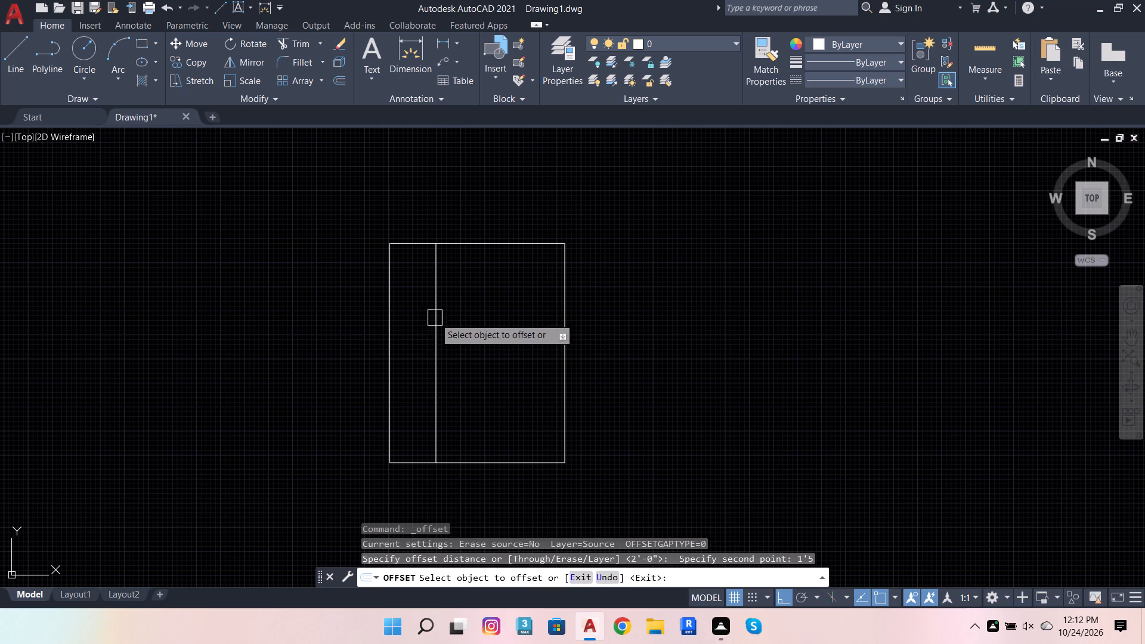
{"action": "left_click", "coordinate": [435, 317]}
{"action": "left_click", "coordinate": [485, 306]}
{"action": "left_click", "coordinate": [469, 300]}
{"action": "left_click", "coordinate": [499, 286]}
{"action": "left_click", "coordinate": [499, 286]}
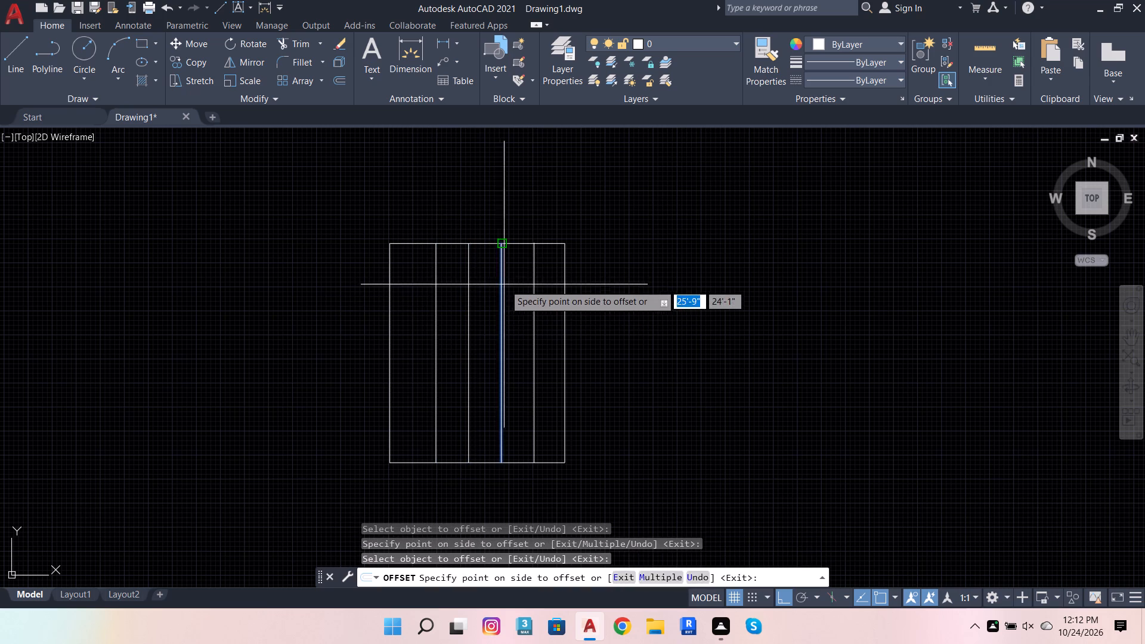
{"action": "left_click", "coordinate": [523, 281]}
{"action": "key", "text": "Escape"}
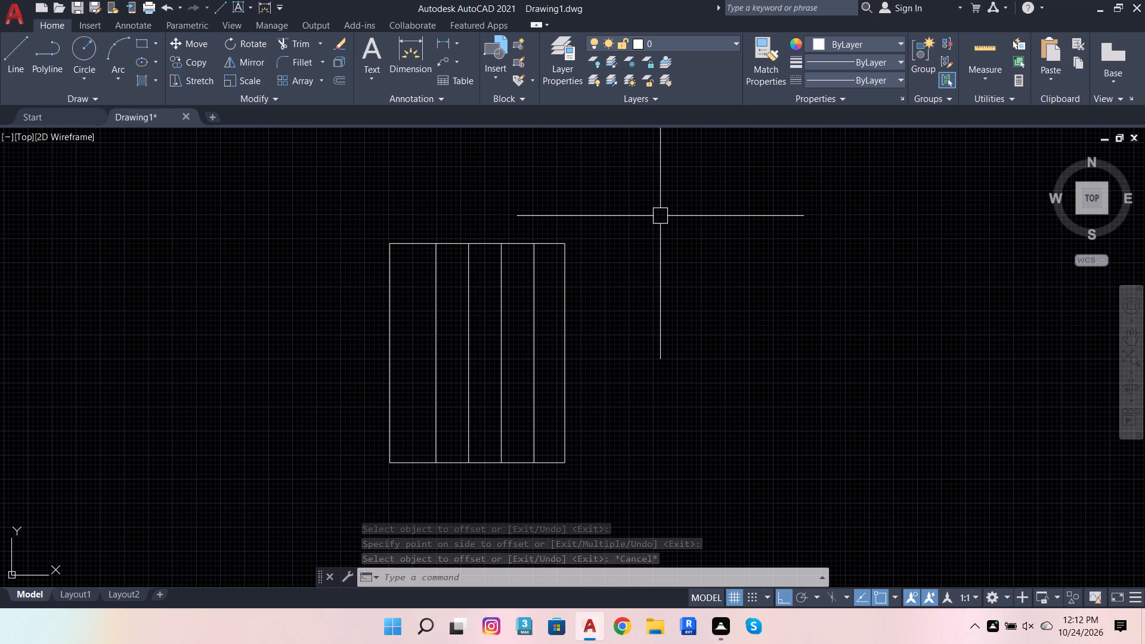
Modify the Standard dimension style's primary units to Architectural format with 0'-0" precision.
{"action": "type", "text": "dim"}
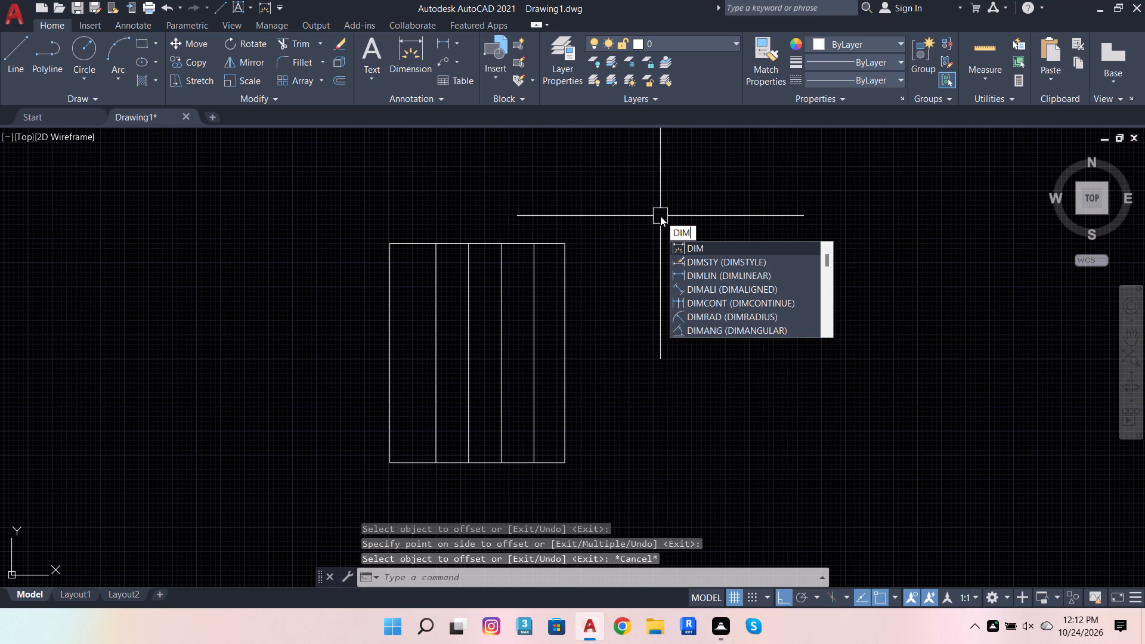
{"action": "left_click", "coordinate": [738, 261]}
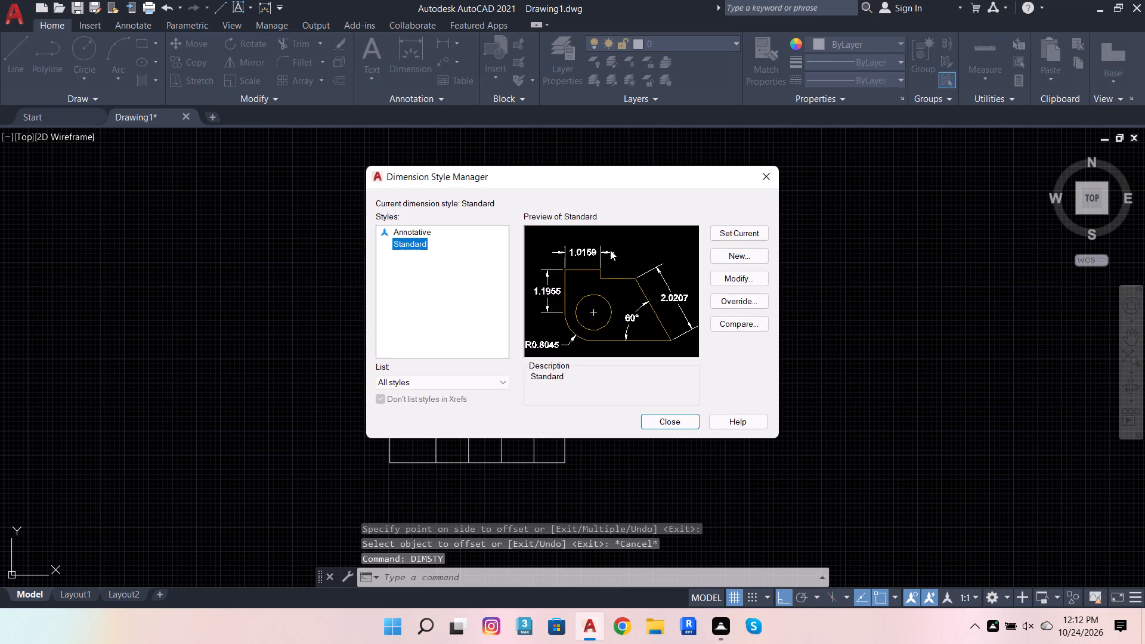
{"action": "left_click", "coordinate": [732, 279]}
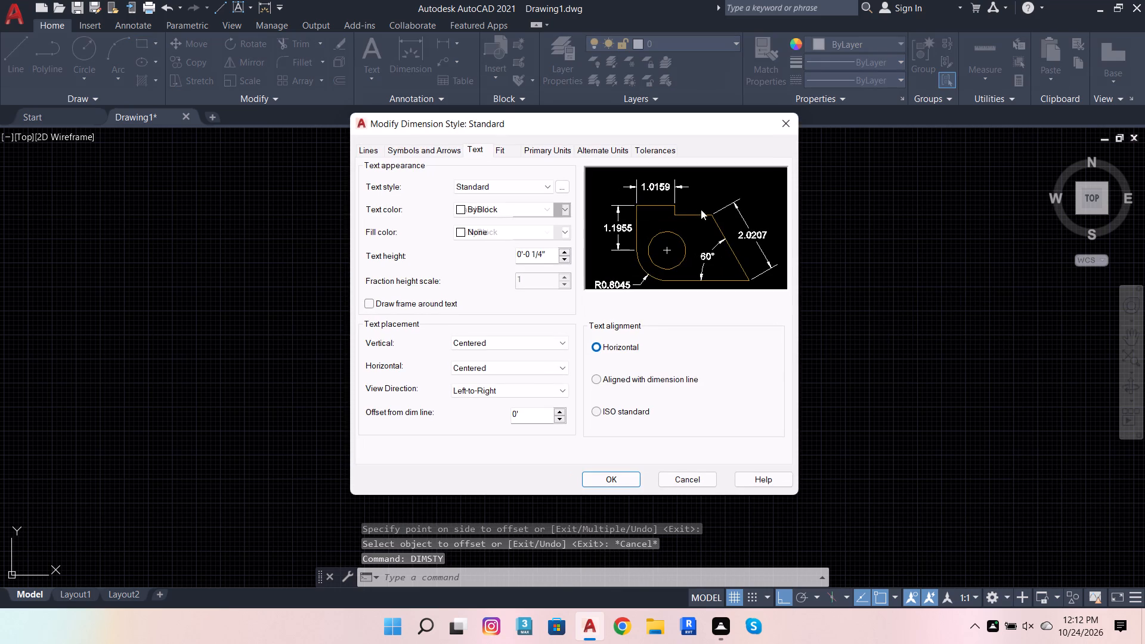
{"action": "left_click", "coordinate": [563, 153]}
{"action": "left_click", "coordinate": [541, 181]}
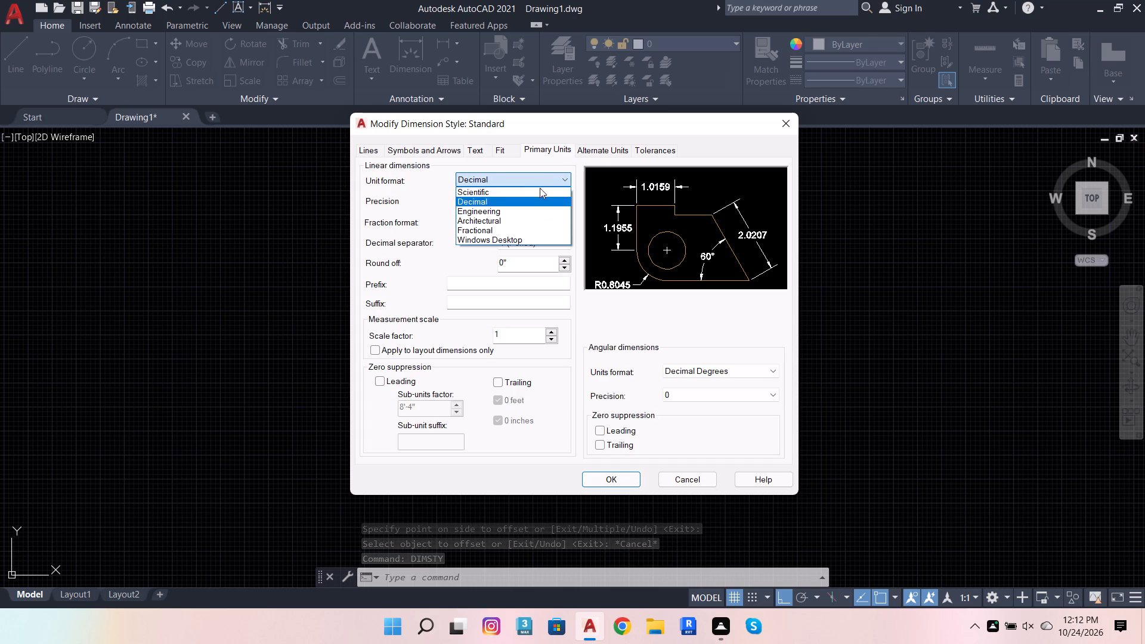
{"action": "left_click", "coordinate": [522, 219]}
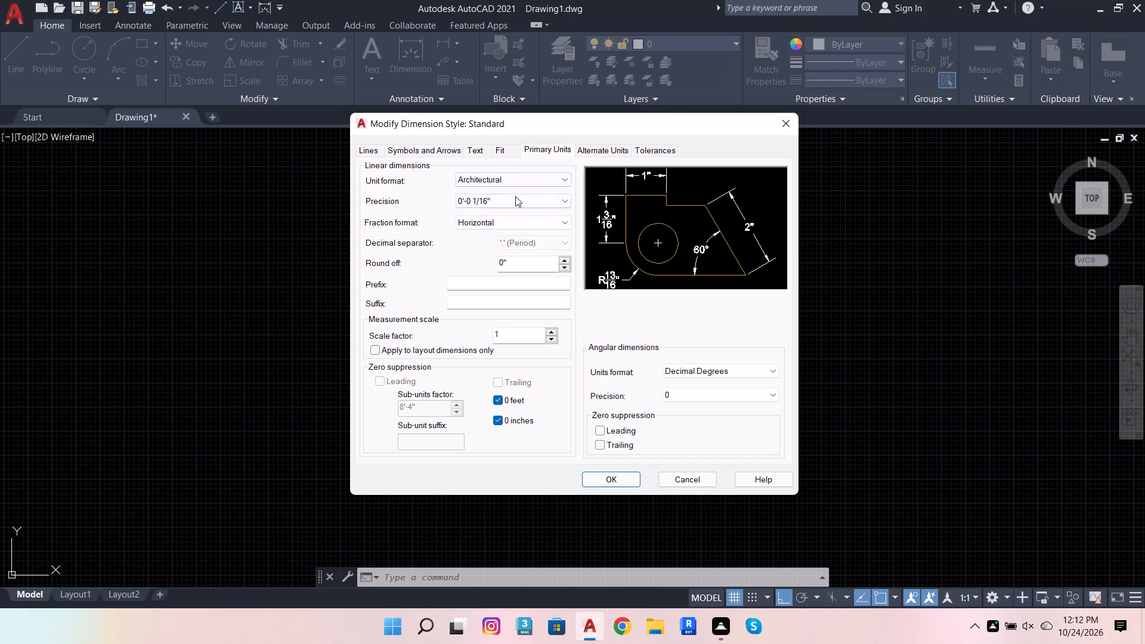
{"action": "left_click", "coordinate": [519, 199]}
{"action": "left_click_drag", "start_coordinate": [525, 209], "coordinate": [531, 206]}
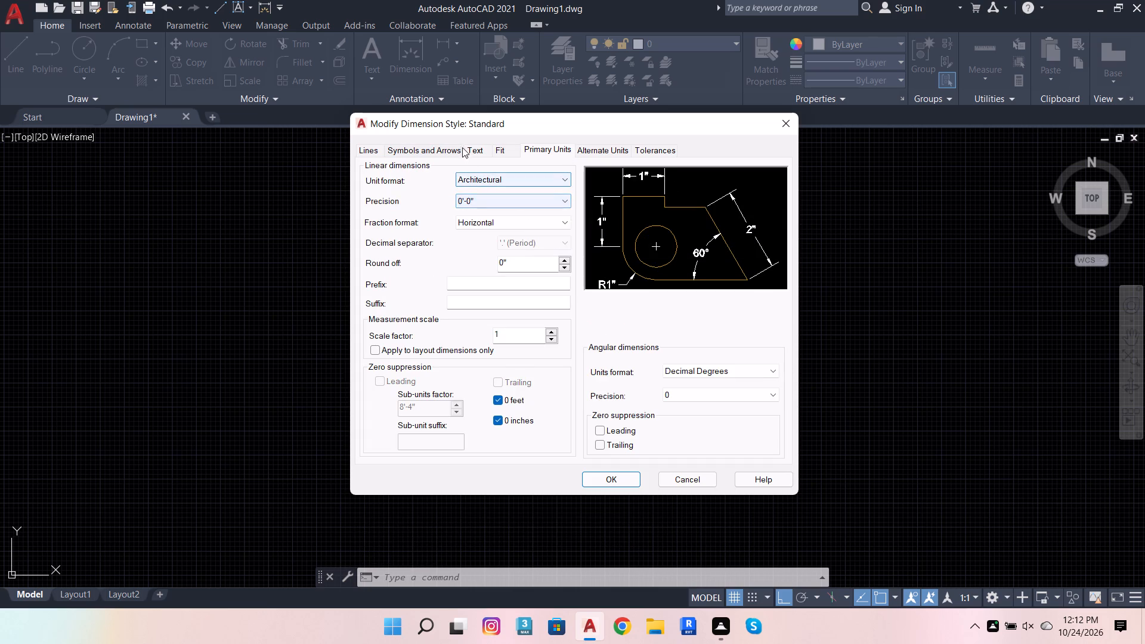
Set the Standard dimension style's text height to 4".
{"action": "left_click", "coordinate": [474, 149]}
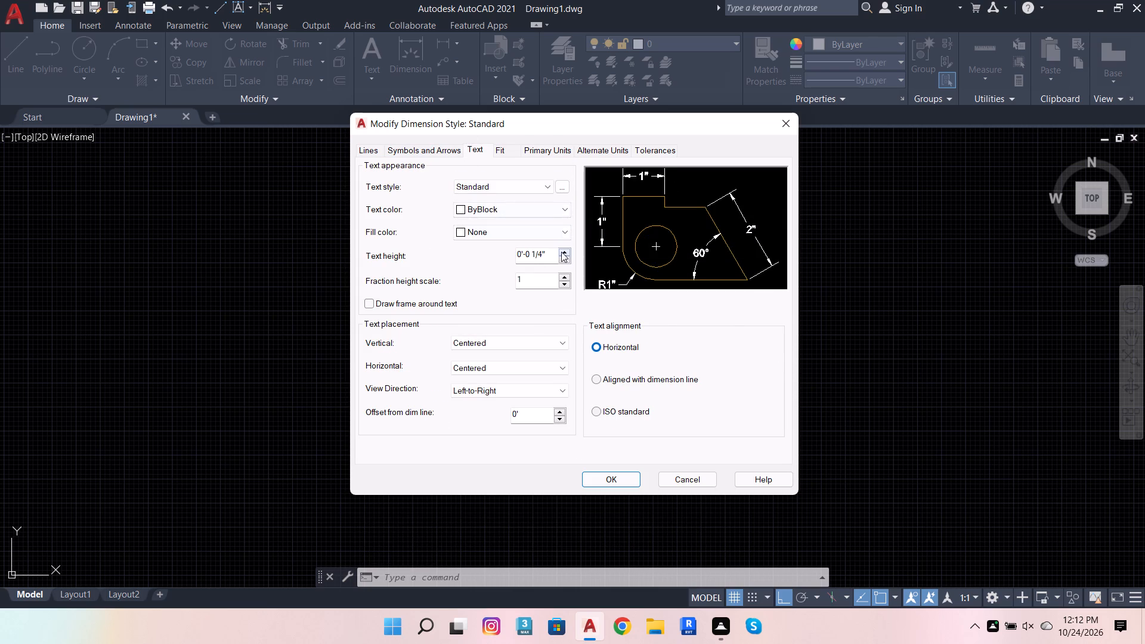
{"action": "left_click_drag", "start_coordinate": [551, 247], "coordinate": [513, 249]}
{"action": "left_click_drag", "start_coordinate": [547, 252], "coordinate": [451, 260]}
{"action": "key", "text": "4"}
{"action": "key", "text": "Return"}
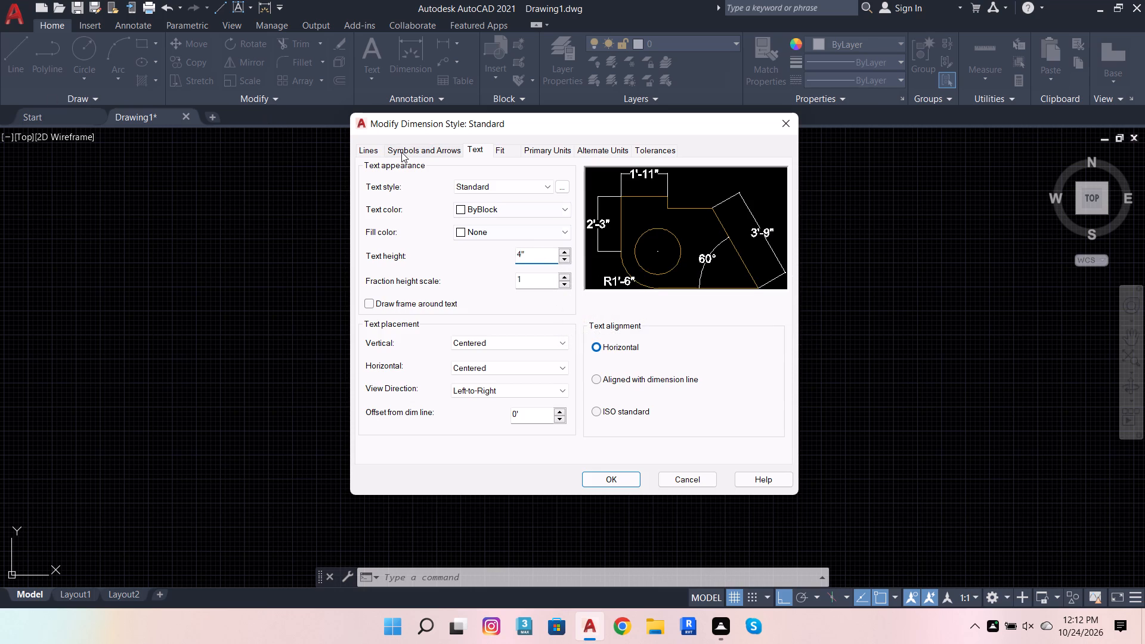
Set the Standard dimension style's arrow size to 1".
{"action": "left_click", "coordinate": [402, 151]}
{"action": "left_click_drag", "start_coordinate": [405, 294], "coordinate": [332, 296]}
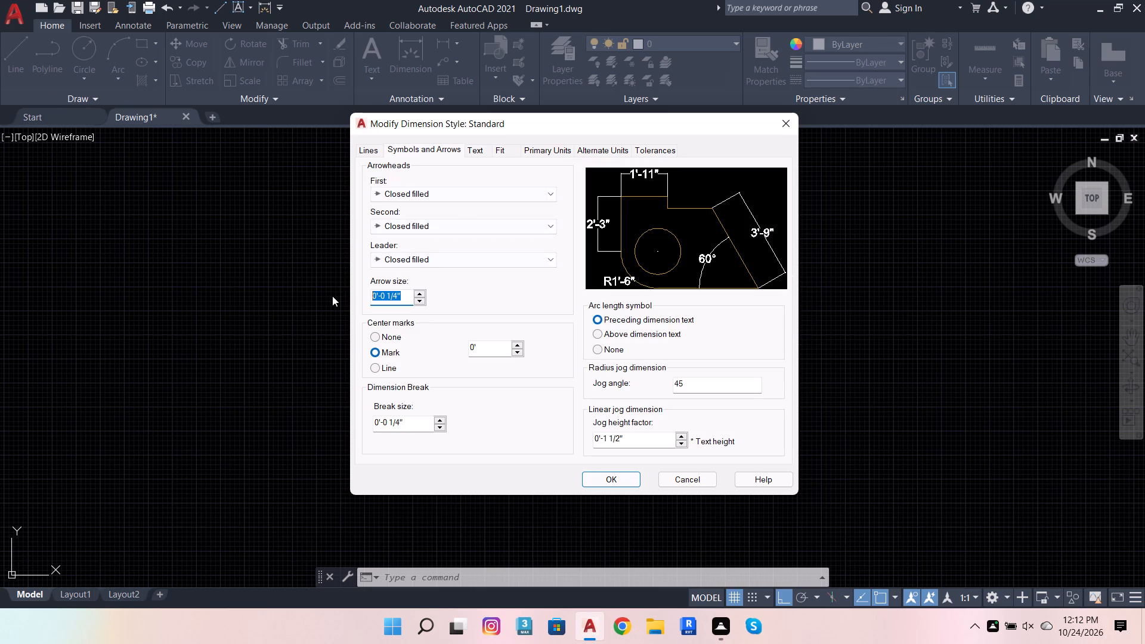
{"action": "key", "text": "2"}
{"action": "key", "text": "BackSpace"}
{"action": "key", "text": "1"}
{"action": "key", "text": "Return"}
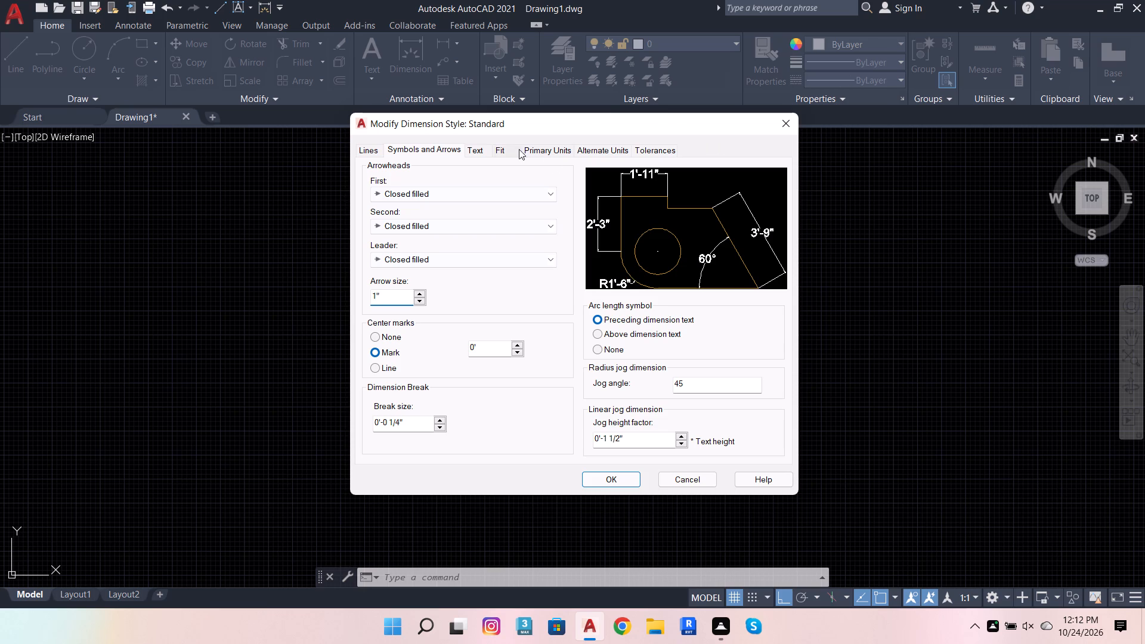
Align the dimension text with the dimension line and place the arc length symbol above the dimension text.
{"action": "left_click", "coordinate": [485, 148]}
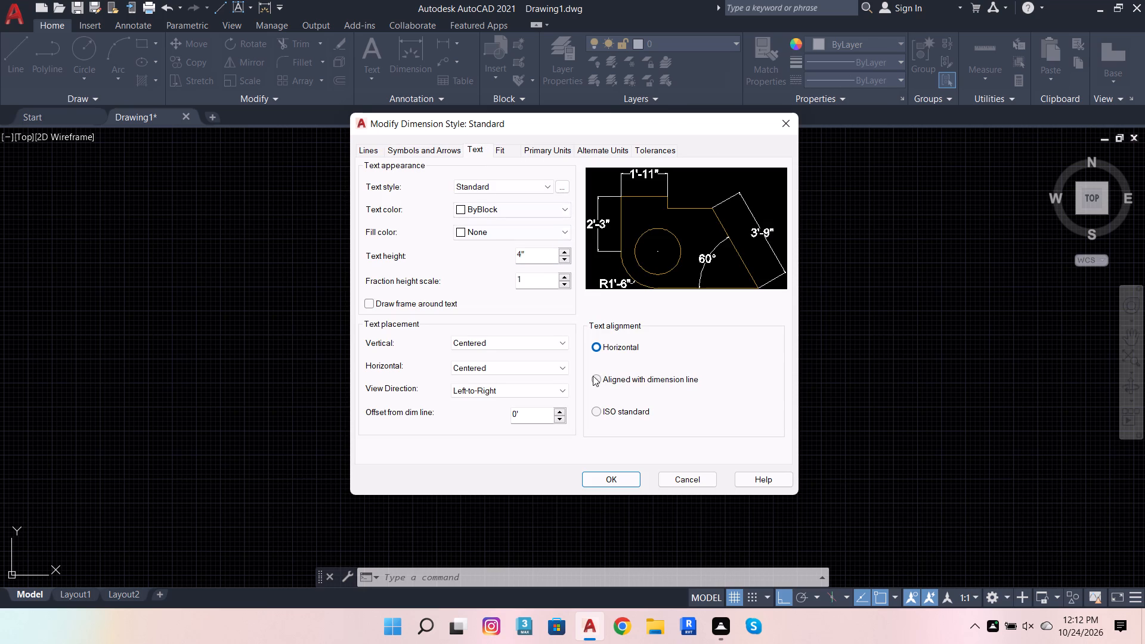
{"action": "left_click", "coordinate": [600, 382]}
{"action": "left_click", "coordinate": [430, 152]}
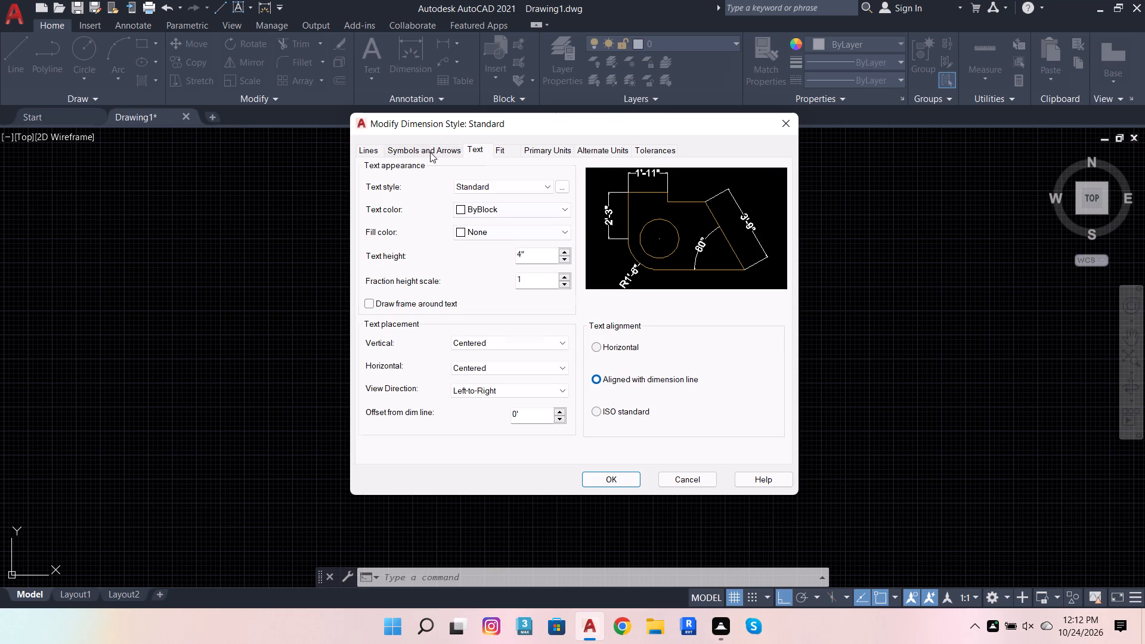
{"action": "left_click", "coordinate": [595, 329]}
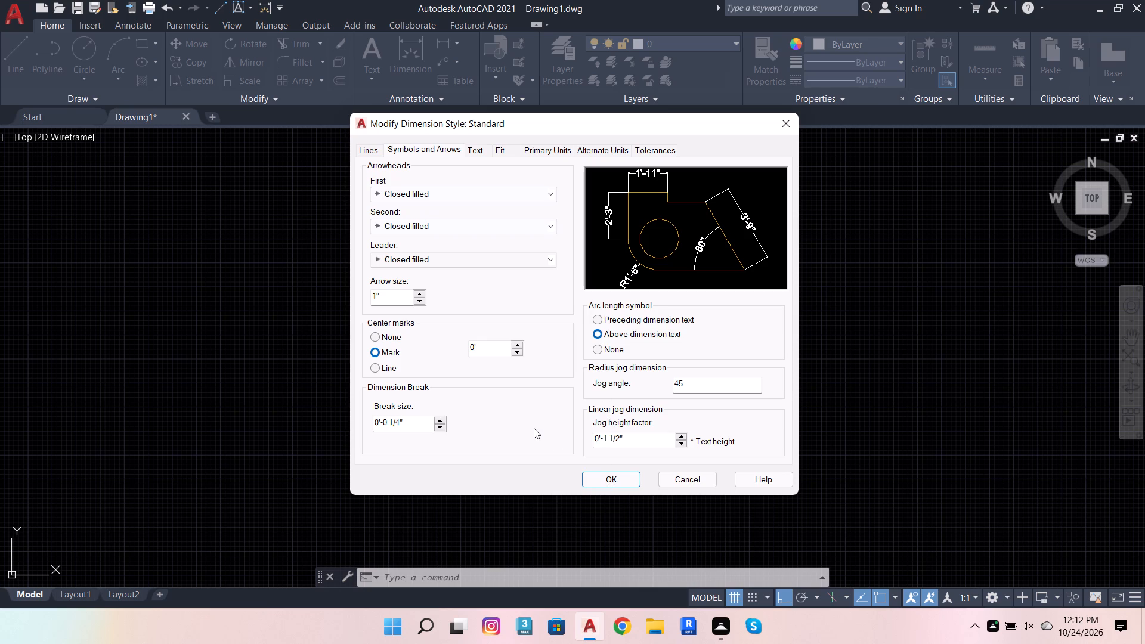
{"action": "left_click", "coordinate": [632, 481]}
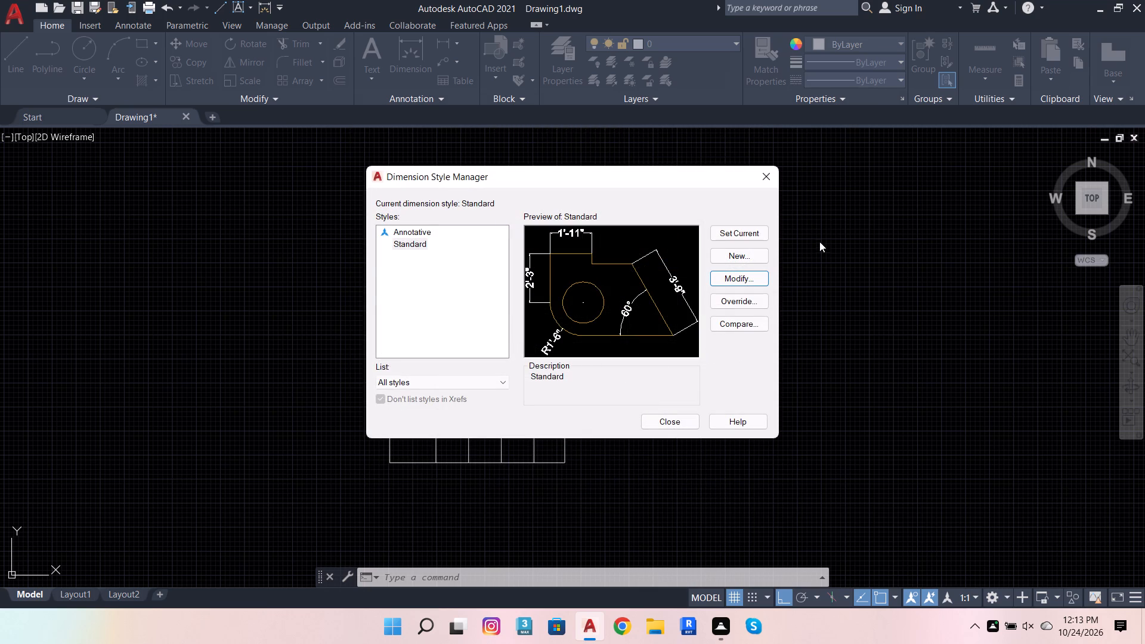
Make the modified Standard dimension style current and close the style manager.
{"action": "left_click", "coordinate": [744, 241]}
{"action": "left_click", "coordinate": [748, 240]}
{"action": "left_click", "coordinate": [689, 420]}
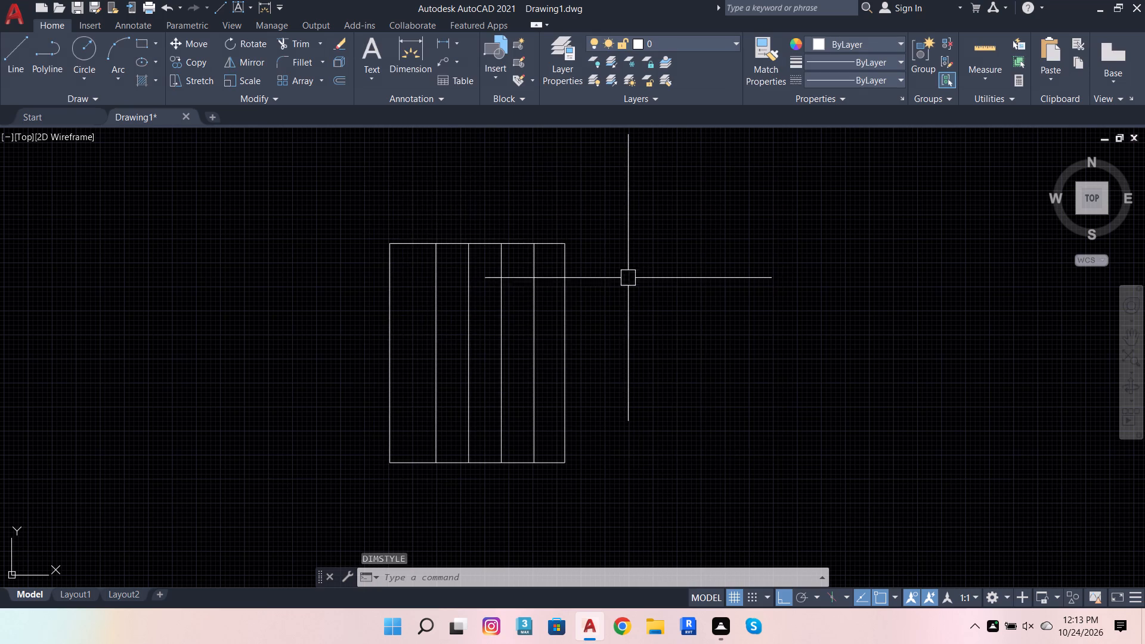
Dimension the widths of the two rightmost strips, placing both dimensions in a row above the rectangle's top edge.
{"action": "scroll", "coordinate": [570, 222], "scroll_direction": "up", "scroll_amount": 2}
{"action": "left_click", "coordinate": [415, 51]}
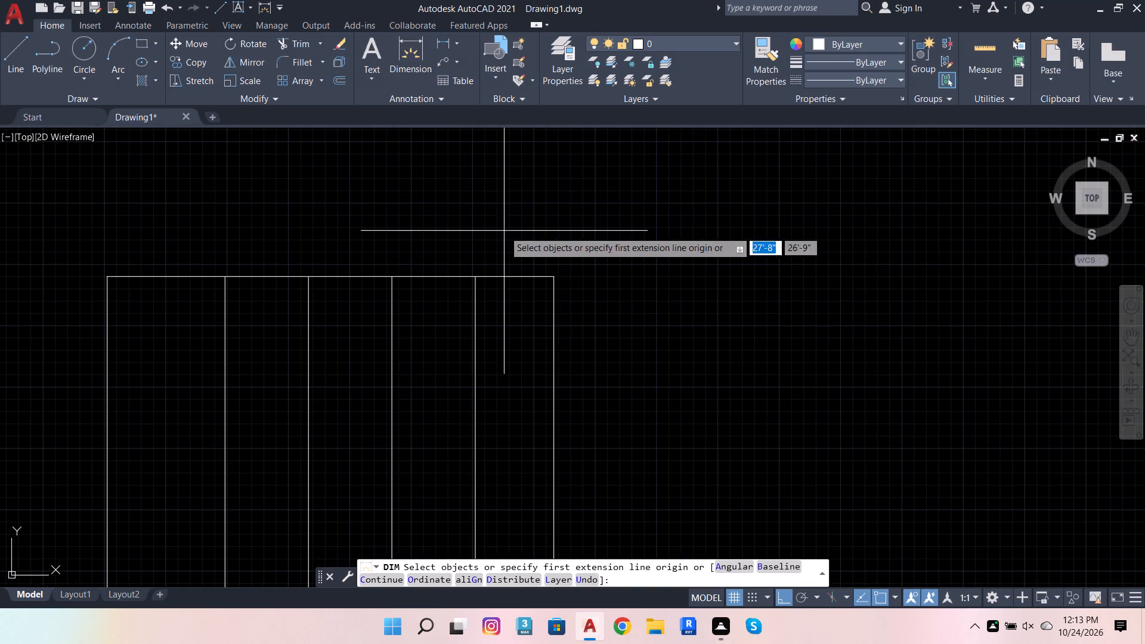
{"action": "left_click", "coordinate": [475, 283]}
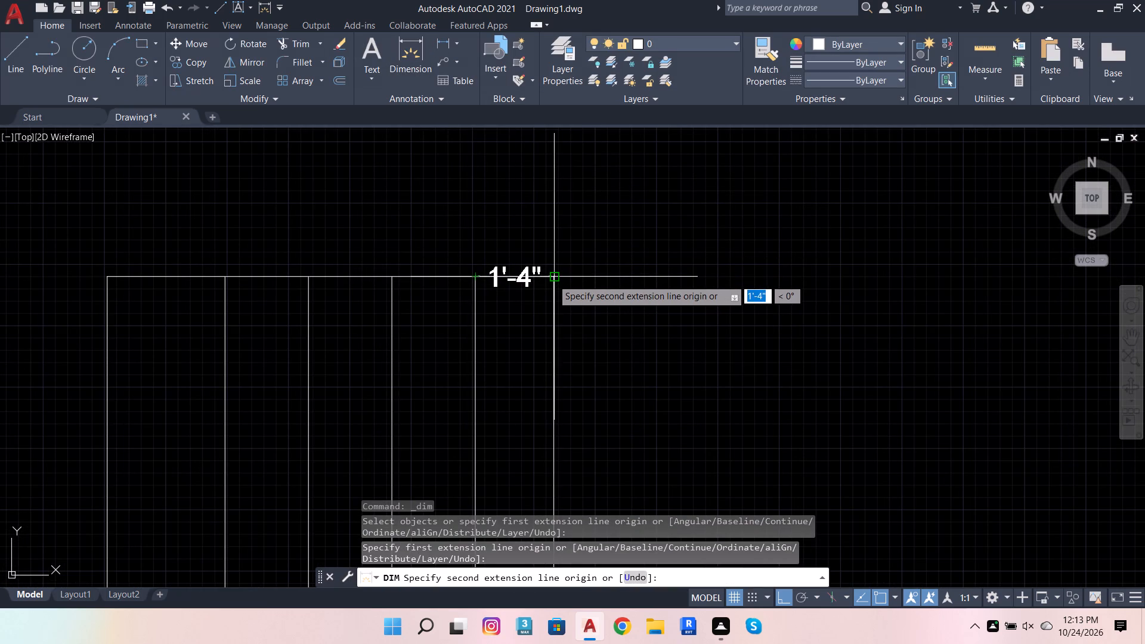
{"action": "left_click", "coordinate": [552, 279]}
{"action": "left_click", "coordinate": [550, 231]}
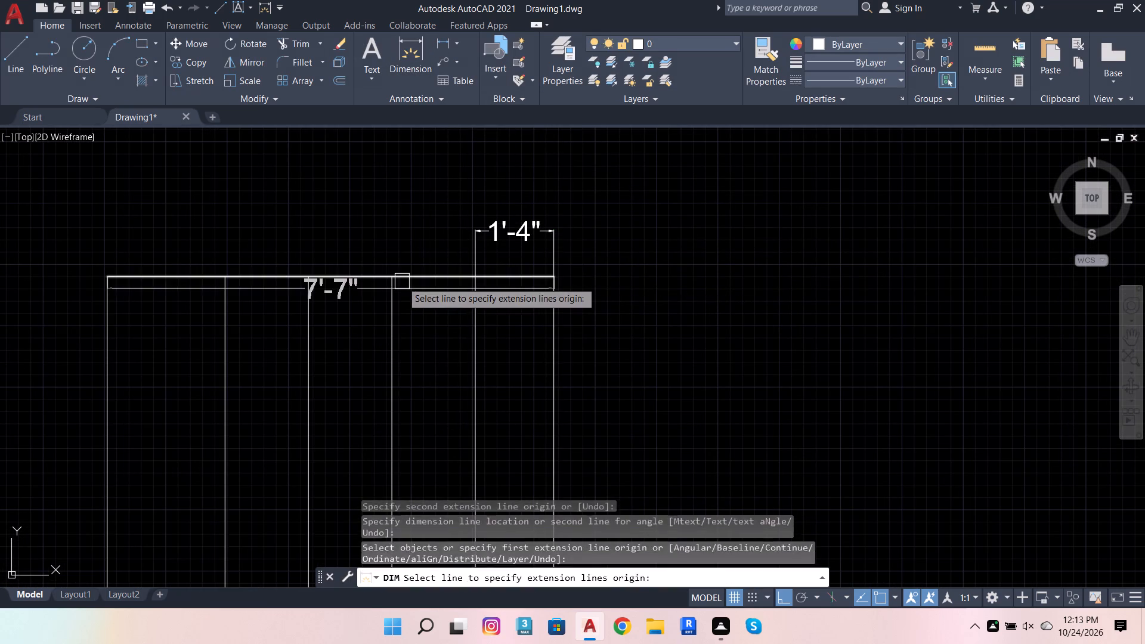
{"action": "left_click", "coordinate": [395, 275]}
{"action": "left_click", "coordinate": [477, 280]}
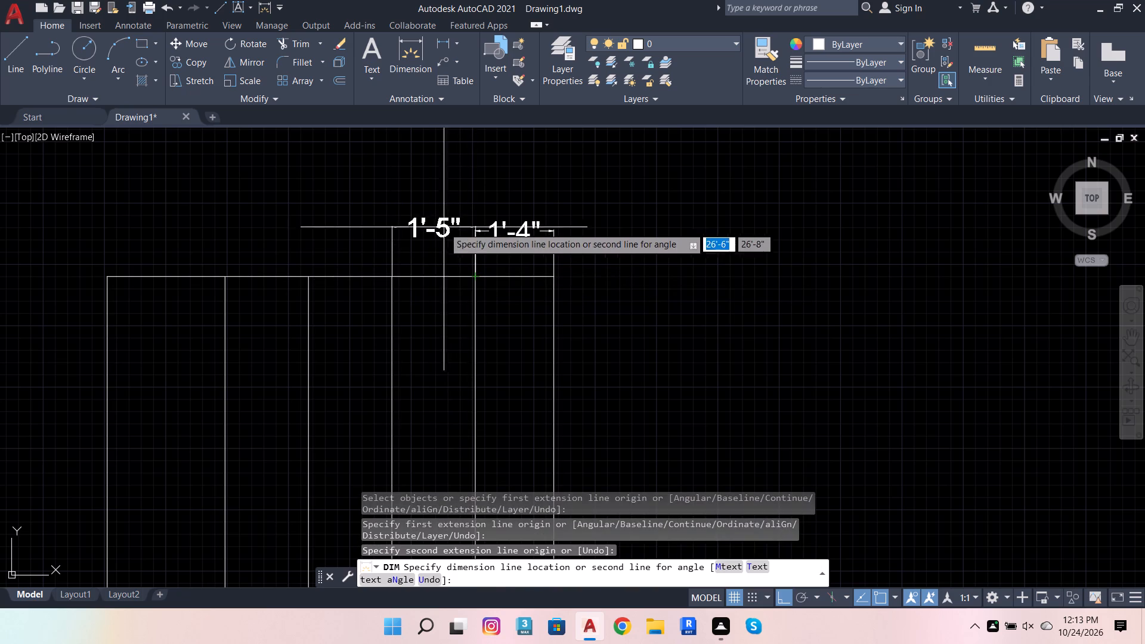
{"action": "scroll", "coordinate": [462, 233], "scroll_direction": "up", "scroll_amount": 2}
{"action": "left_click", "coordinate": [492, 223]}
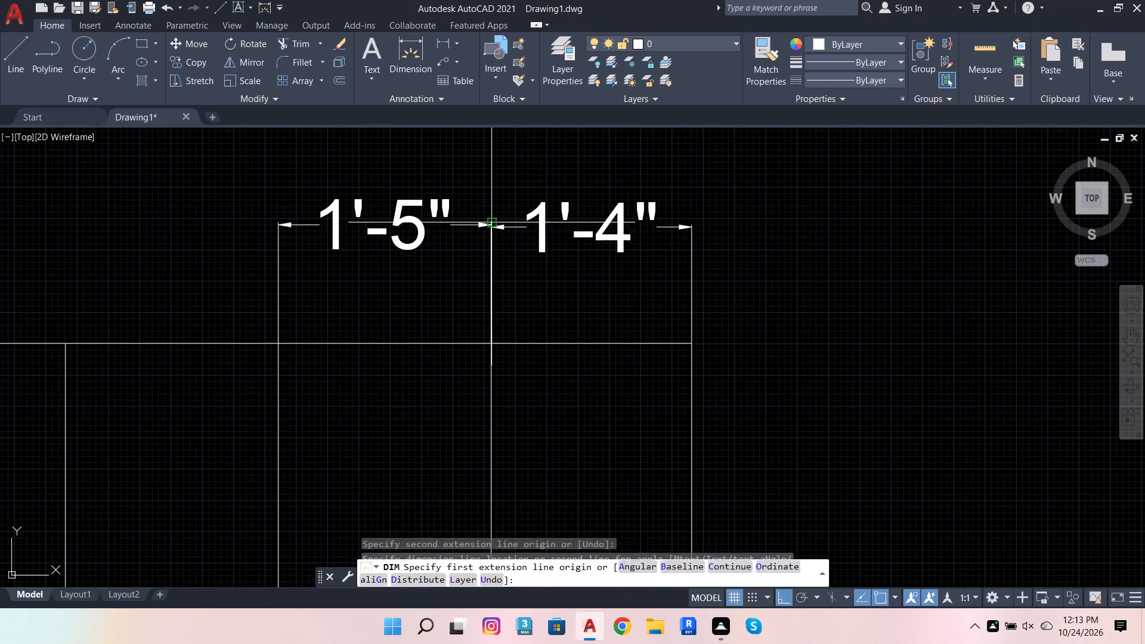
Dimension the widths of the next two strips to the left, in line with the existing dimensions above the top edge.
{"action": "scroll", "coordinate": [557, 215], "scroll_direction": "down", "scroll_amount": 2}
{"action": "scroll", "coordinate": [479, 239], "scroll_direction": "up", "scroll_amount": 1}
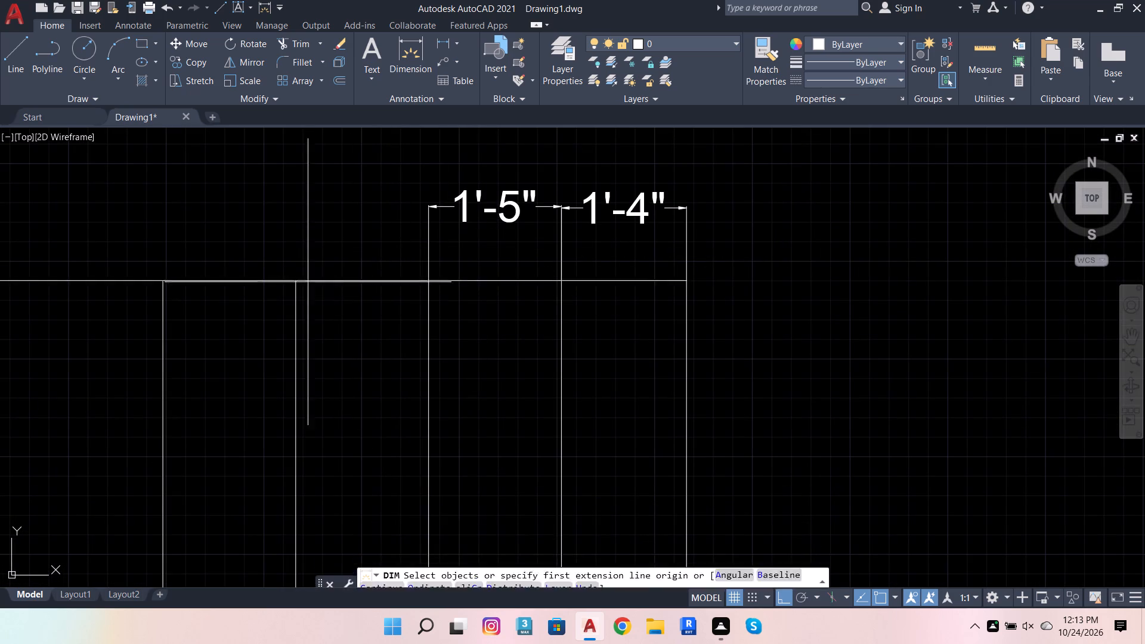
{"action": "left_click", "coordinate": [297, 278]}
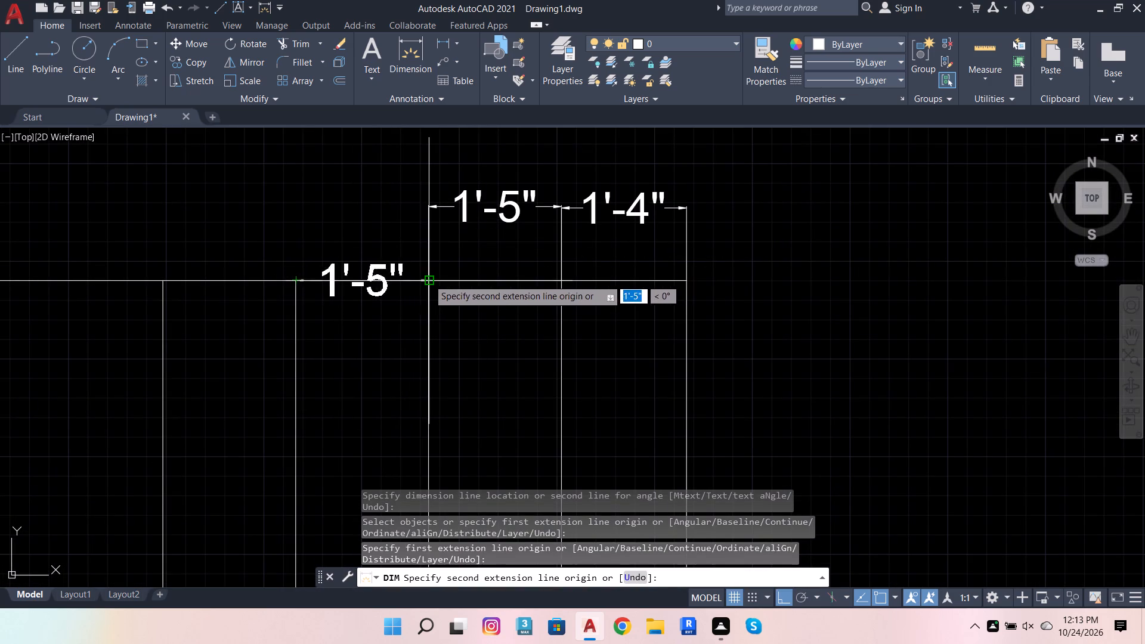
{"action": "left_click", "coordinate": [428, 279]}
{"action": "left_click", "coordinate": [440, 205]}
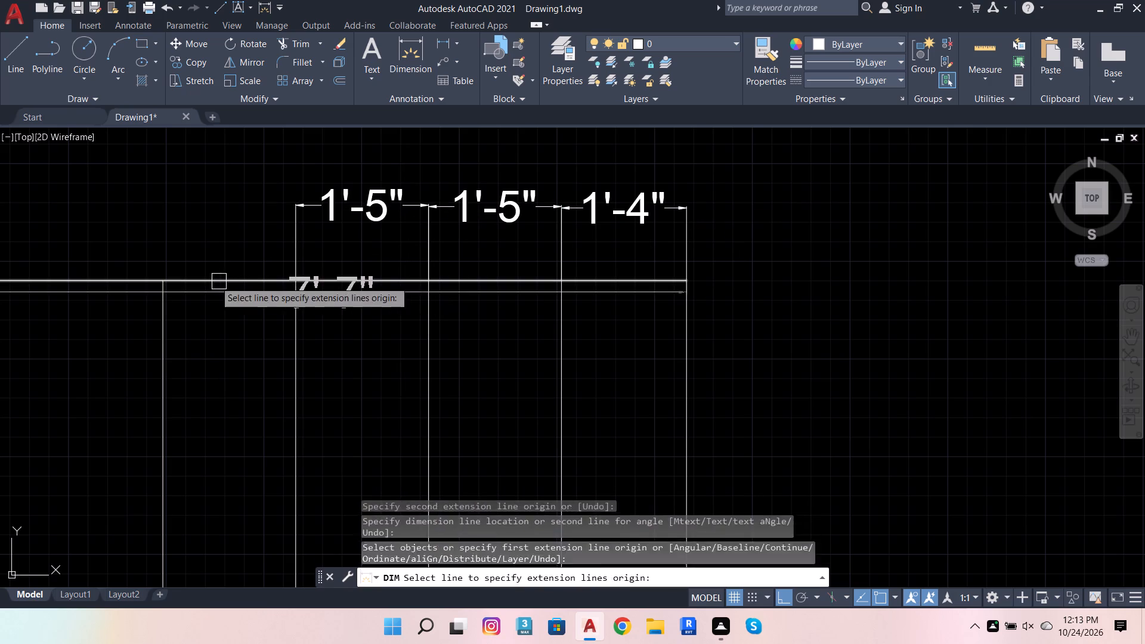
{"action": "left_click", "coordinate": [168, 283]}
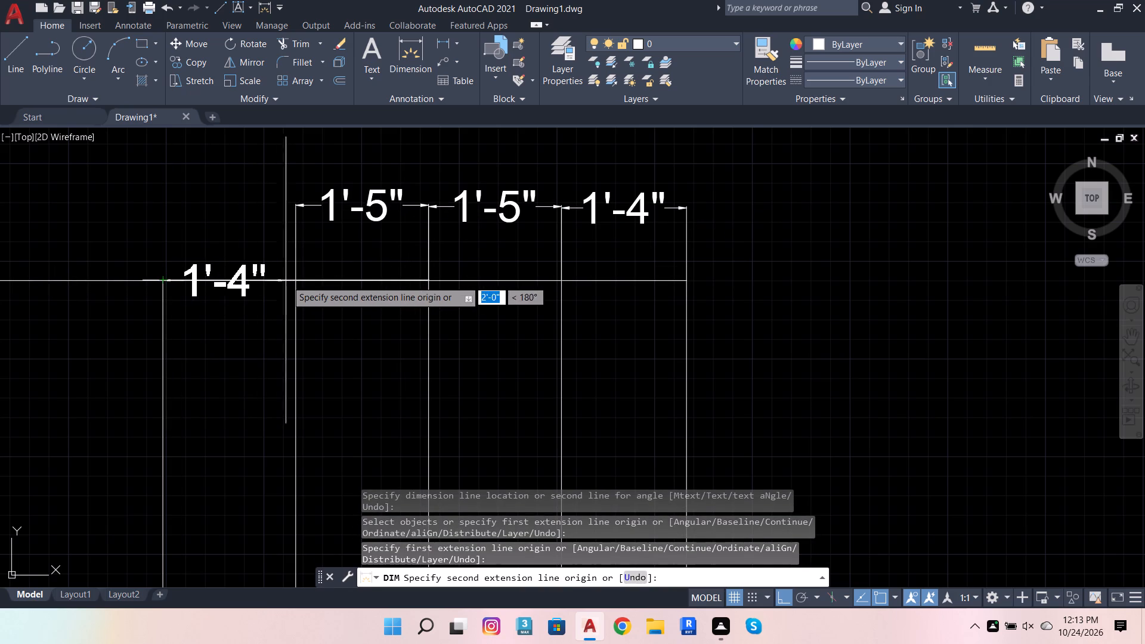
{"action": "left_click", "coordinate": [301, 280]}
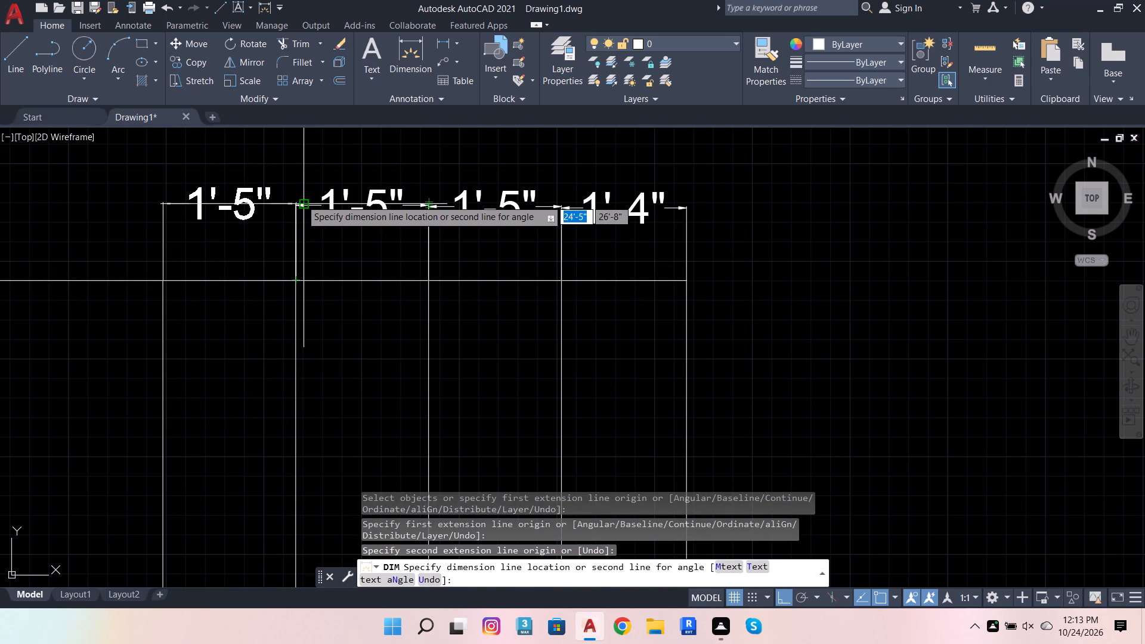
{"action": "scroll", "coordinate": [286, 205], "scroll_direction": "up", "scroll_amount": 3}
{"action": "left_click", "coordinate": [321, 210]}
{"action": "scroll", "coordinate": [518, 202], "scroll_direction": "down", "scroll_amount": 2}
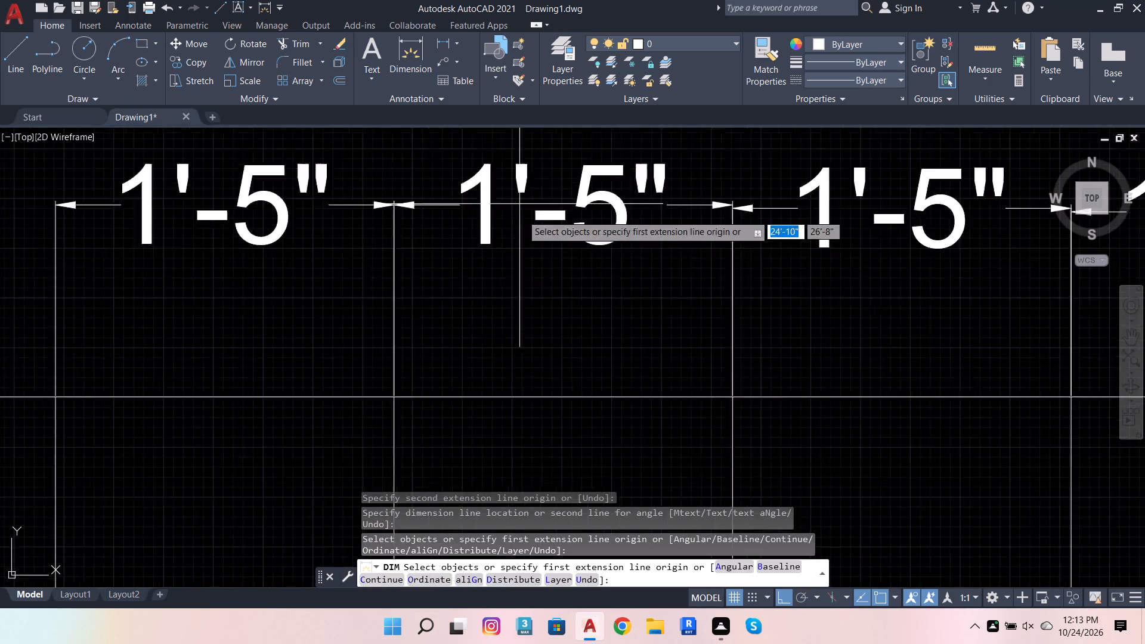
{"action": "scroll", "coordinate": [523, 217], "scroll_direction": "down", "scroll_amount": 2}
{"action": "scroll", "coordinate": [809, 253], "scroll_direction": "up", "scroll_amount": 2}
{"action": "key", "text": "Escape"}
{"action": "key", "text": "Escape"}
{"action": "key", "text": "Escape"}
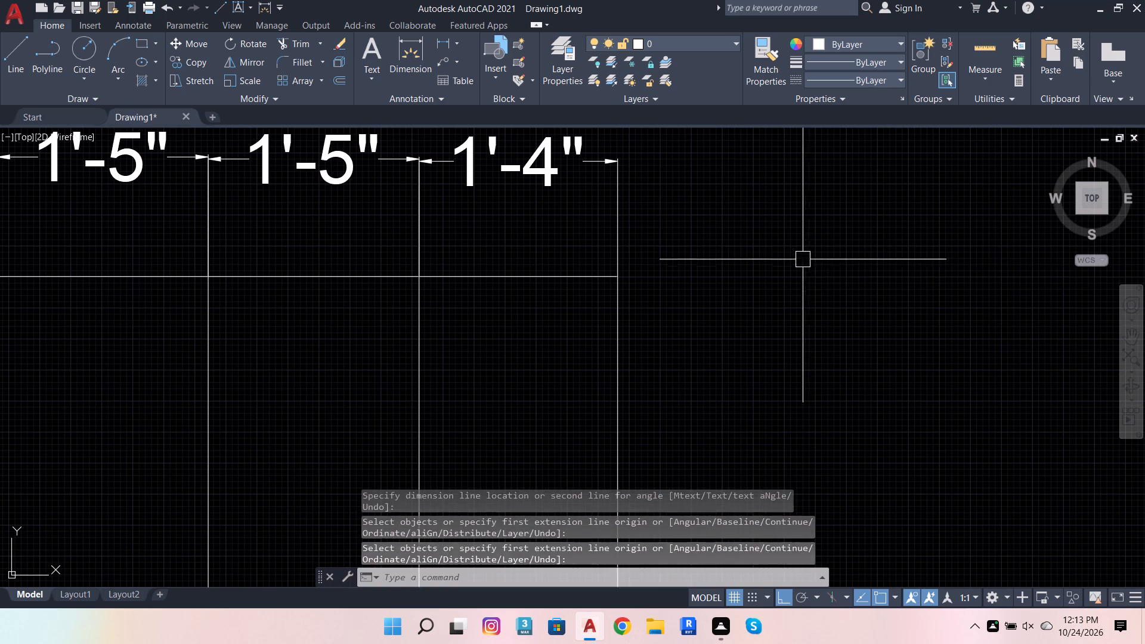
{"action": "scroll", "coordinate": [782, 282], "scroll_direction": "down", "scroll_amount": 3}
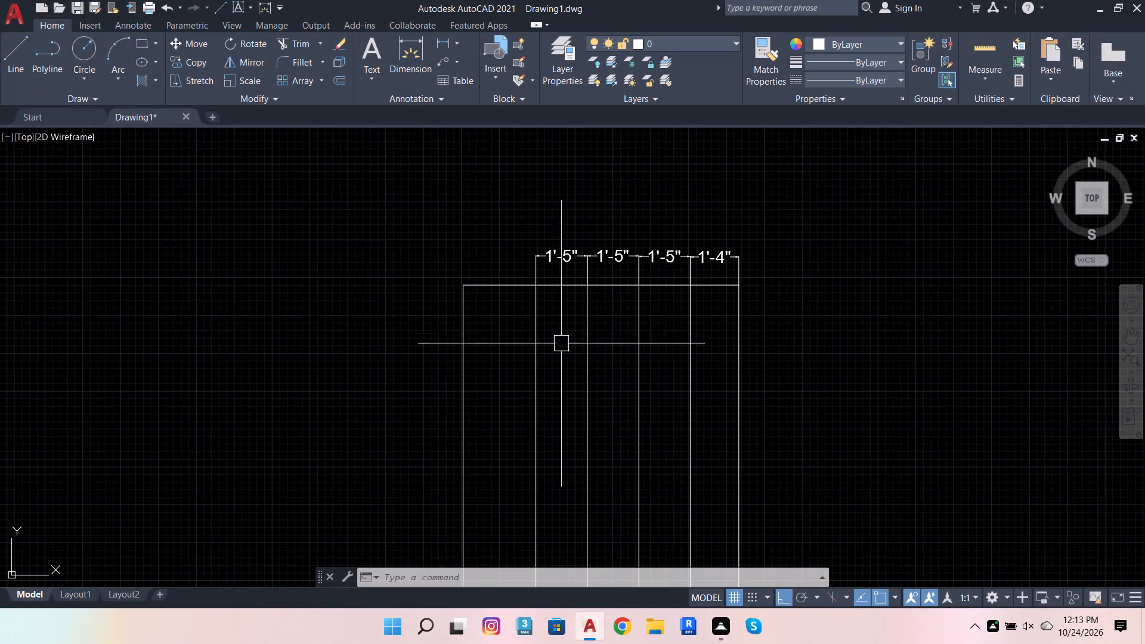
Offset the rectangle's top edge 2'6" downward into the rectangle.
{"action": "left_click", "coordinate": [570, 286]}
{"action": "left_click", "coordinate": [339, 77]}
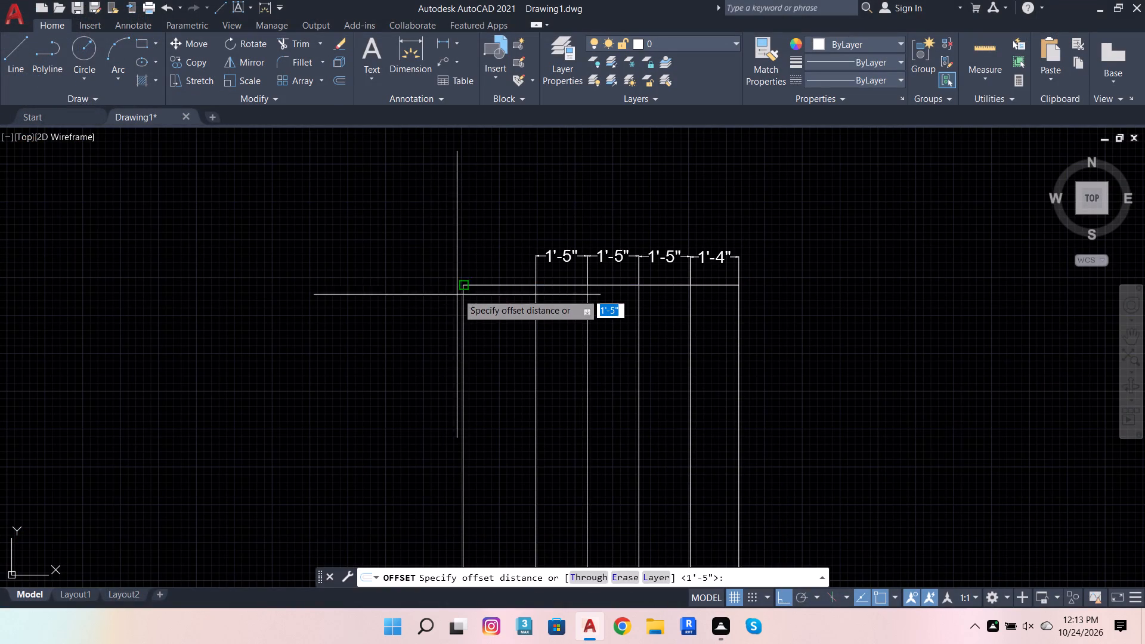
{"action": "left_click", "coordinate": [477, 287]}
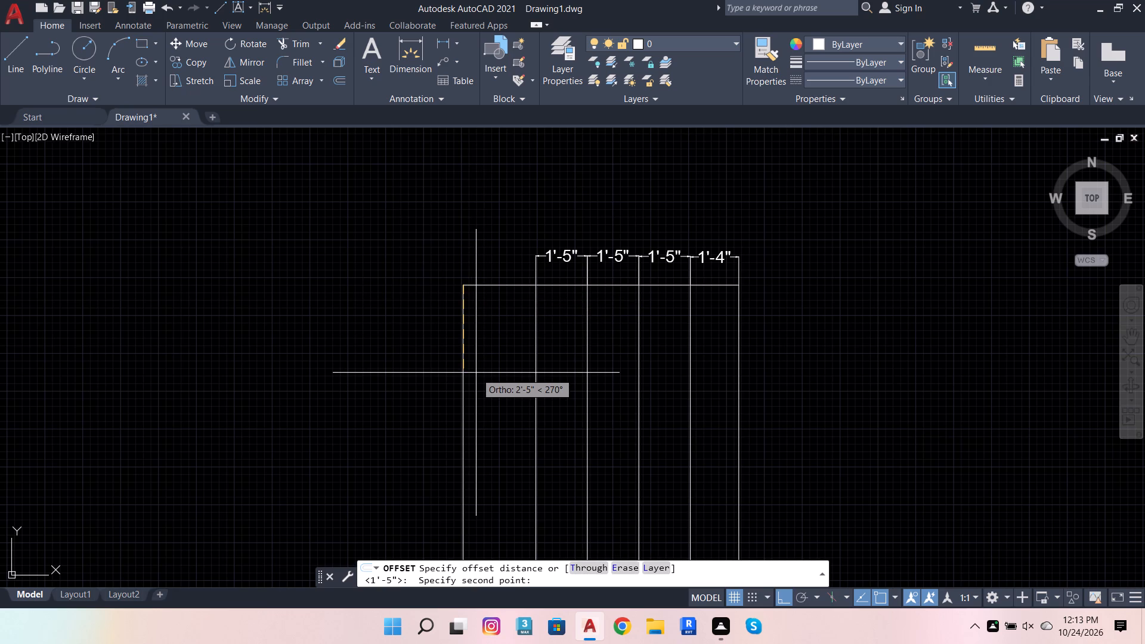
{"action": "type", "text": "2'6"}
{"action": "key", "text": "Return"}
{"action": "left_click", "coordinate": [476, 373]}
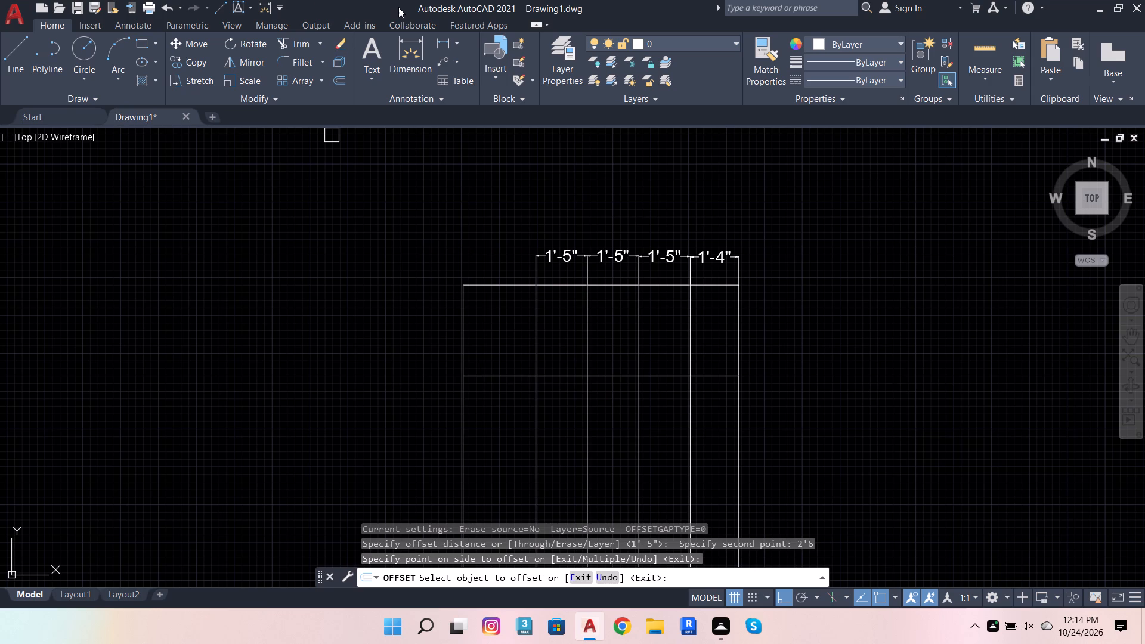
Trim away the part of the new horizontal line that crosses the leftmost strip.
{"action": "left_click", "coordinate": [293, 47]}
{"action": "left_click", "coordinate": [499, 372]}
{"action": "key", "text": "Escape"}
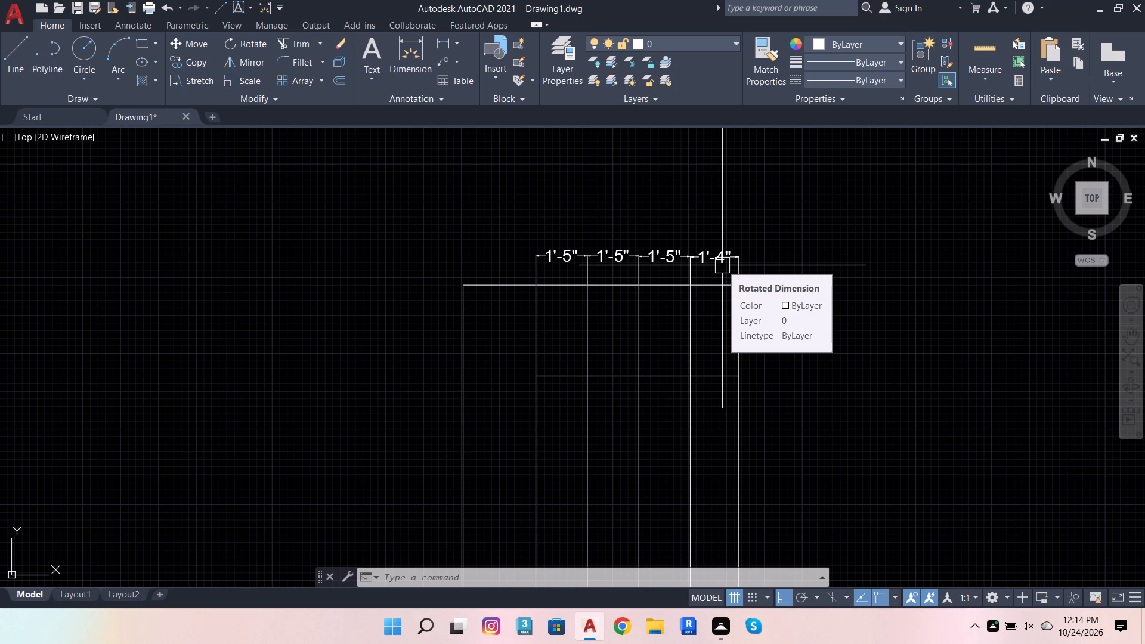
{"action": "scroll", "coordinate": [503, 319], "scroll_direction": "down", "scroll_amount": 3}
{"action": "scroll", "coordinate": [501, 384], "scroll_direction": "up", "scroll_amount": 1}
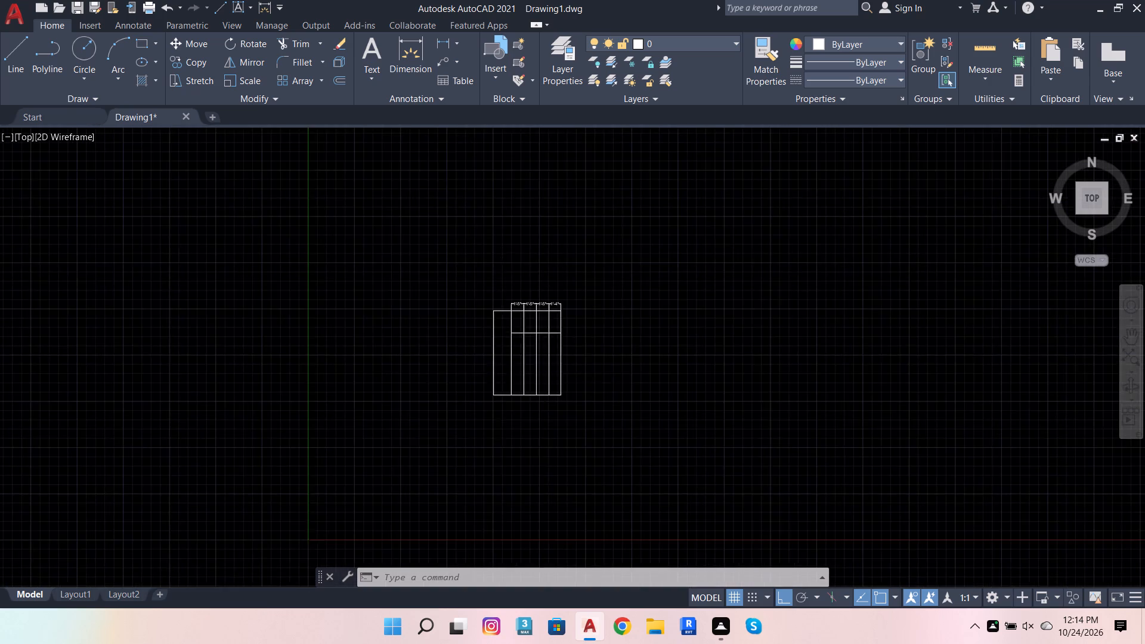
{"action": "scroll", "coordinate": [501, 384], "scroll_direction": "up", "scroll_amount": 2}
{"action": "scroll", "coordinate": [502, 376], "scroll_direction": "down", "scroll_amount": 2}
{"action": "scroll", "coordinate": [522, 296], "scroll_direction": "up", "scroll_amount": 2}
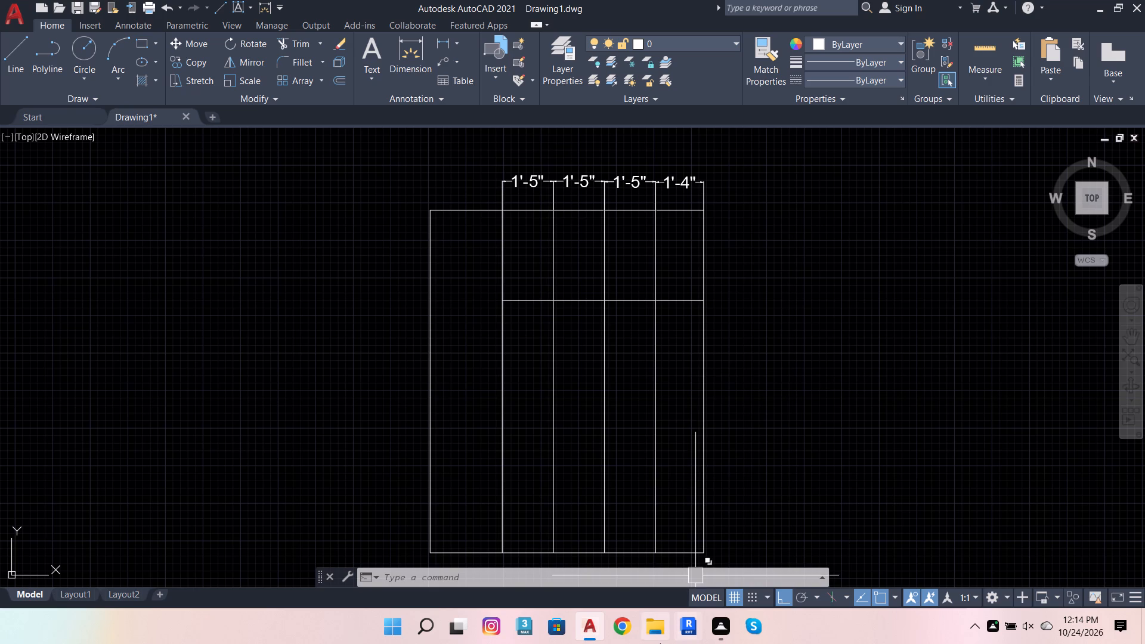
Switch to File Explorer and open the logfile folder inside fuji interior on drive D.
{"action": "left_click", "coordinate": [648, 620]}
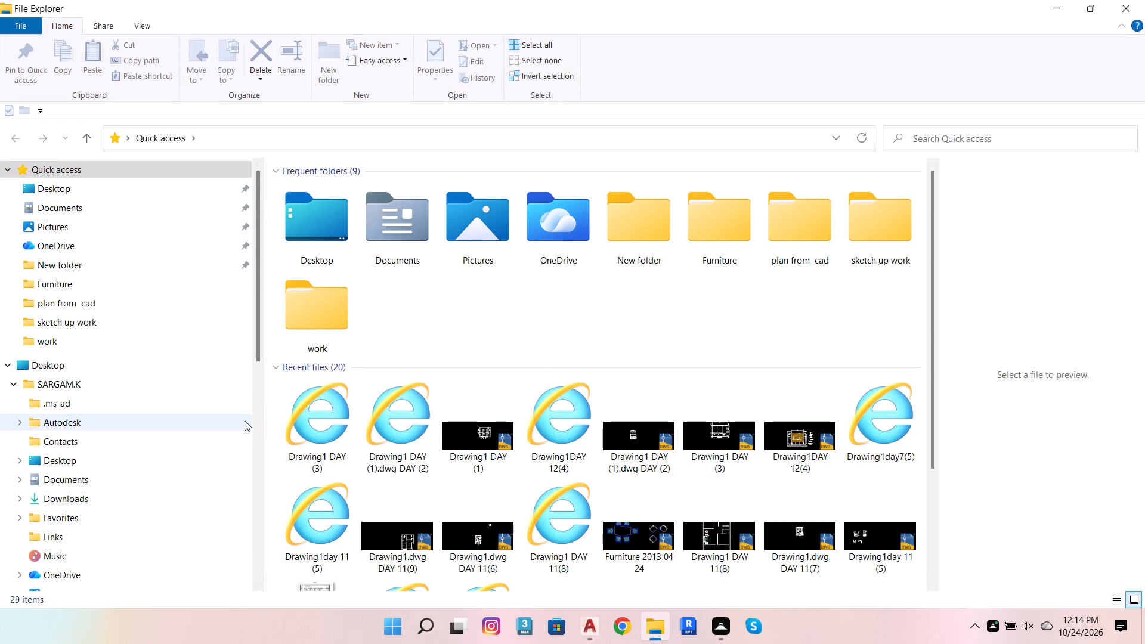
{"action": "scroll", "coordinate": [245, 420], "scroll_direction": "down", "scroll_amount": 9}
{"action": "double_click", "coordinate": [148, 530]}
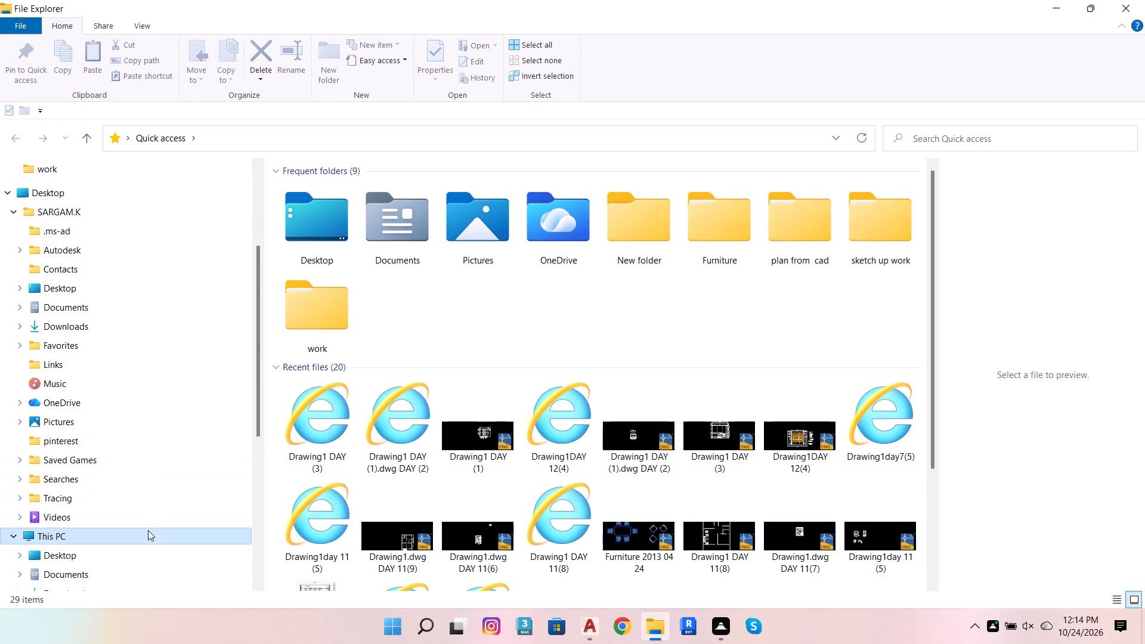
{"action": "double_click", "coordinate": [536, 302]}
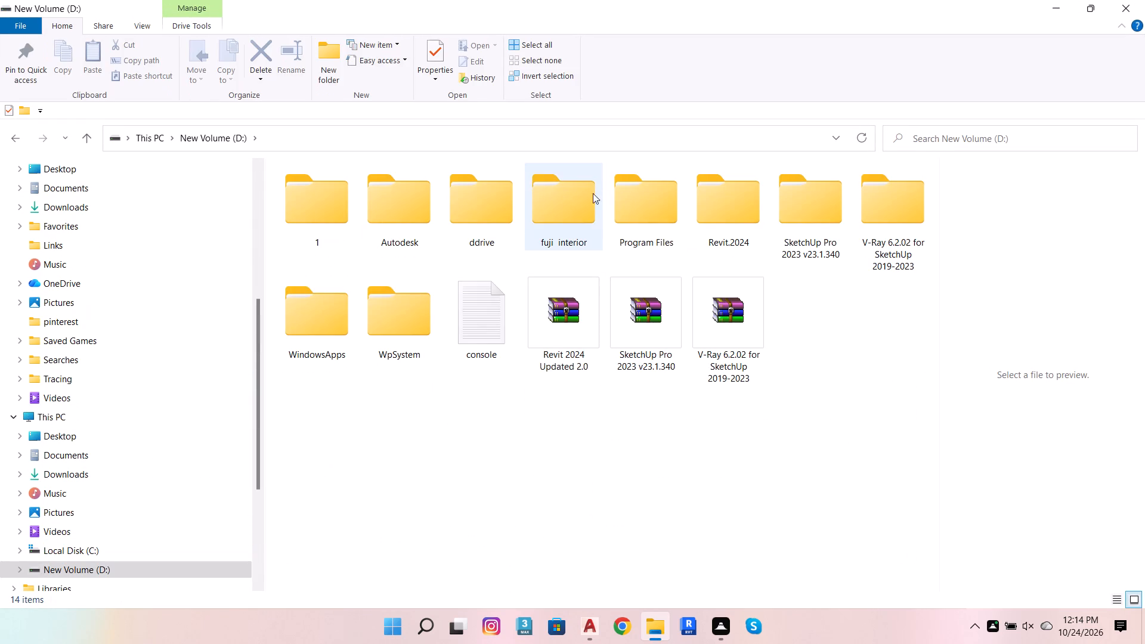
{"action": "double_click", "coordinate": [584, 198]}
{"action": "double_click", "coordinate": [598, 185]}
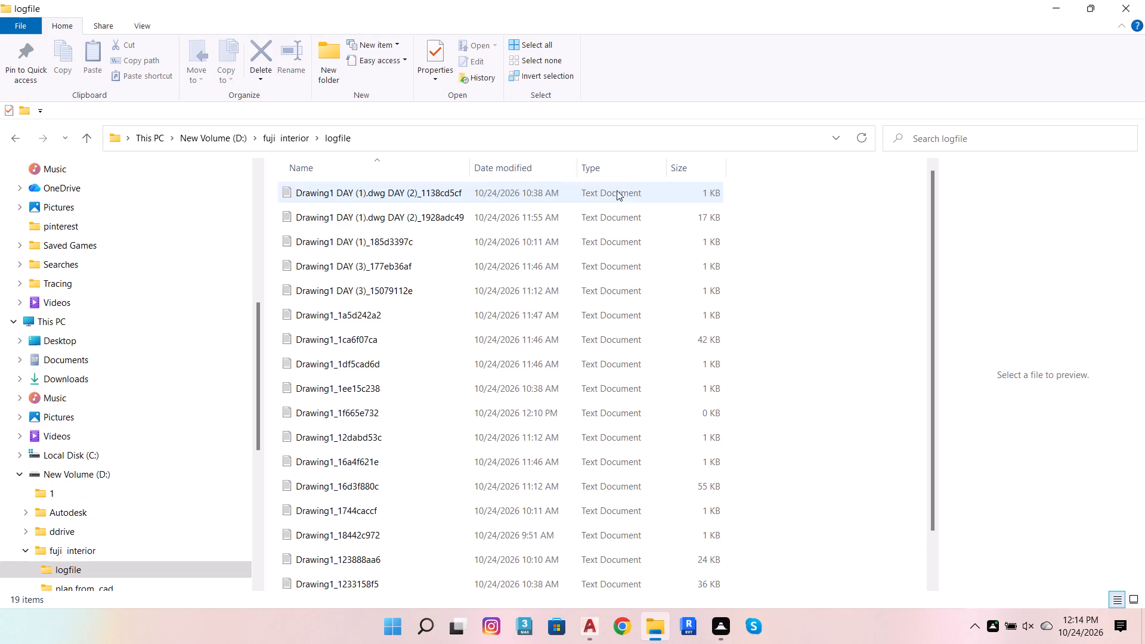
Permanently delete all files in the logfile folder, skipping the one in use, and close the window.
{"action": "key", "text": "ctrl+a"}
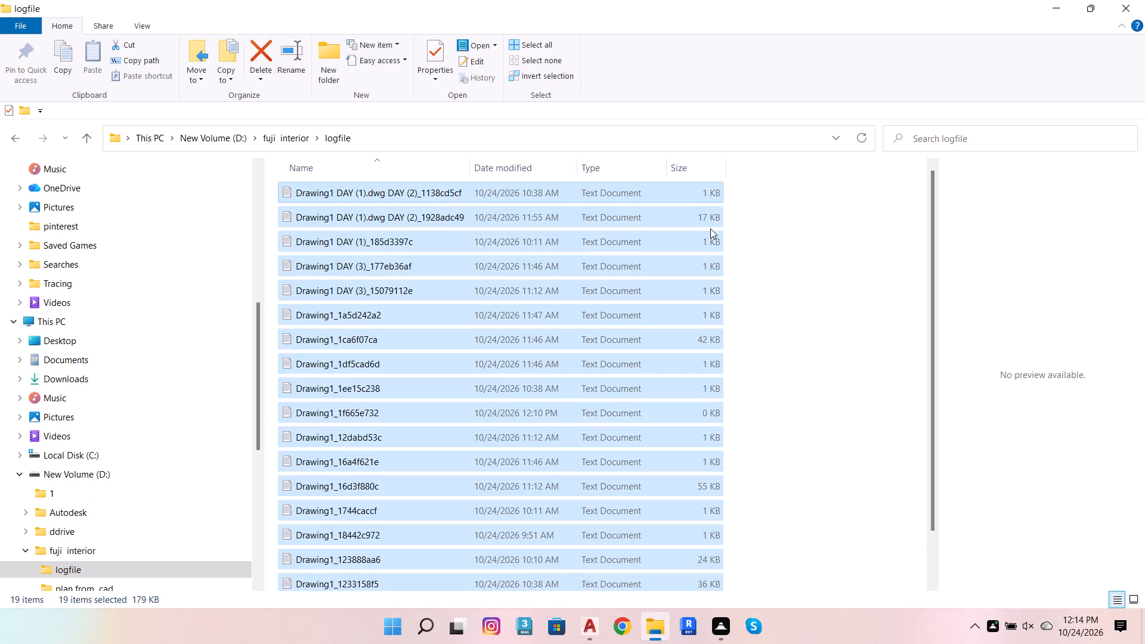
{"action": "key", "text": "shift+Delete"}
{"action": "left_click", "coordinate": [642, 318]}
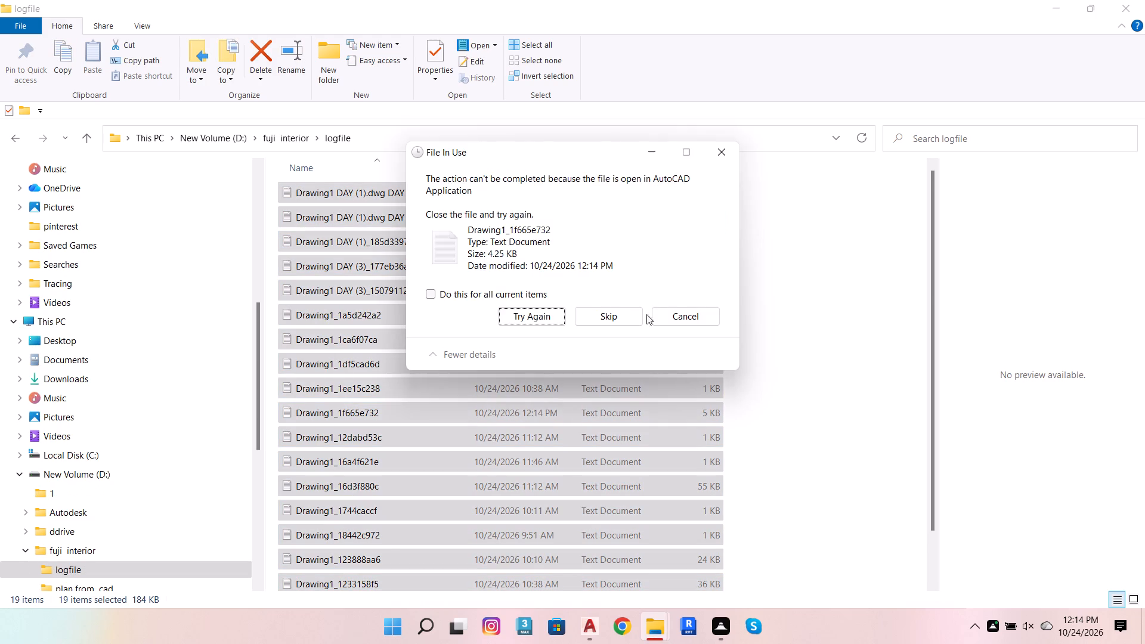
{"action": "left_click", "coordinate": [635, 314]}
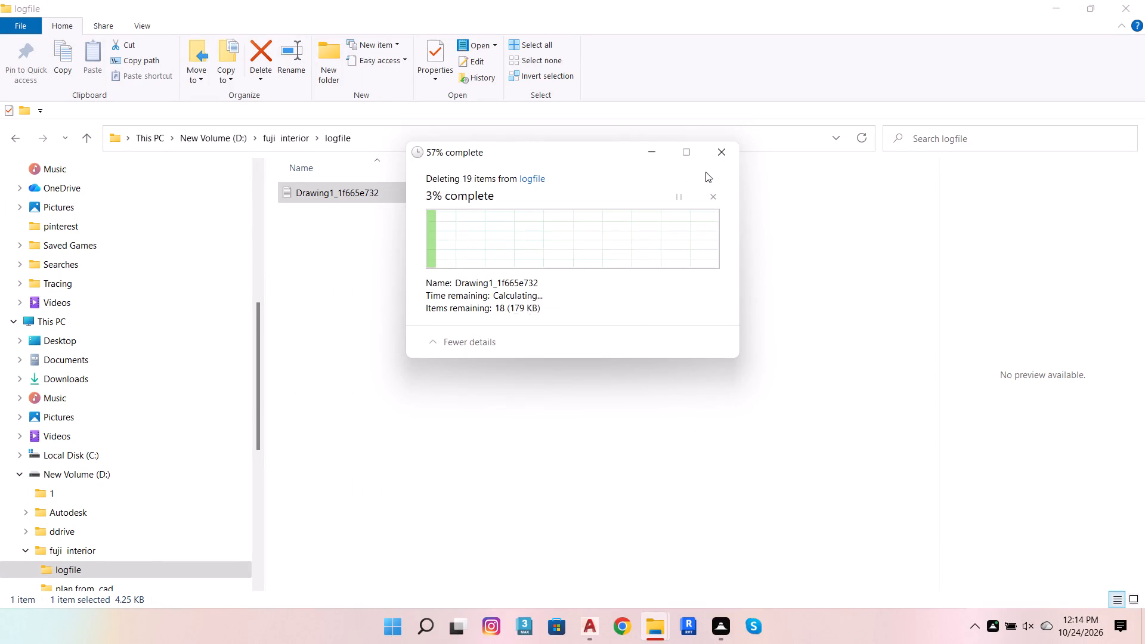
{"action": "left_click", "coordinate": [1144, 0]}
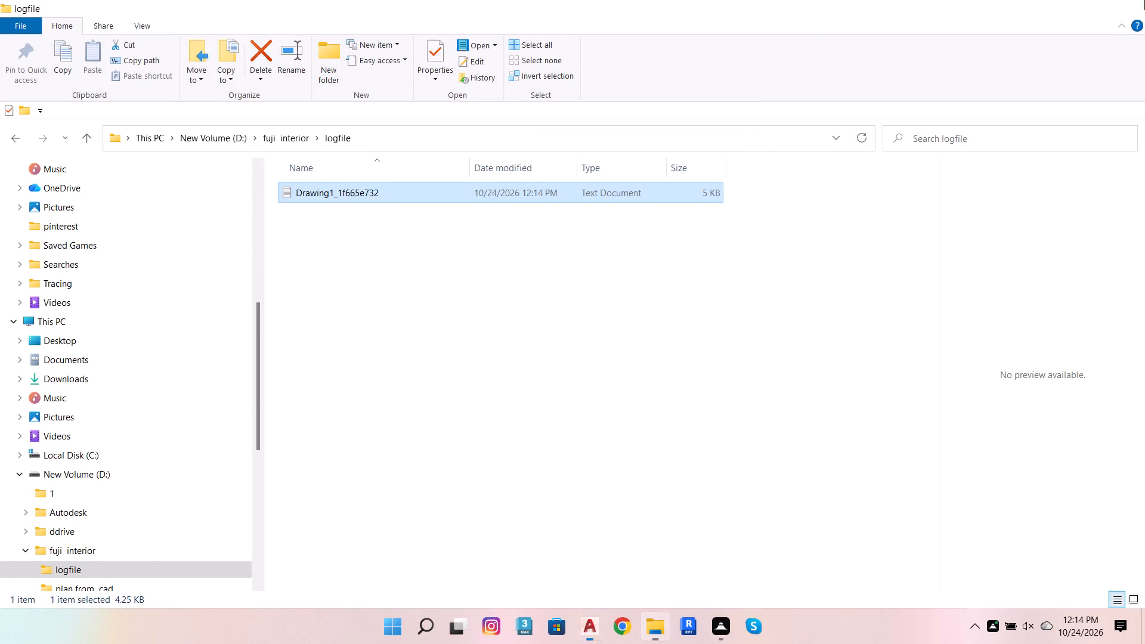
Back in AutoCAD, offset the rectangle's bottom edge 4" upward.
{"action": "scroll", "coordinate": [561, 343], "scroll_direction": "down", "scroll_amount": 2}
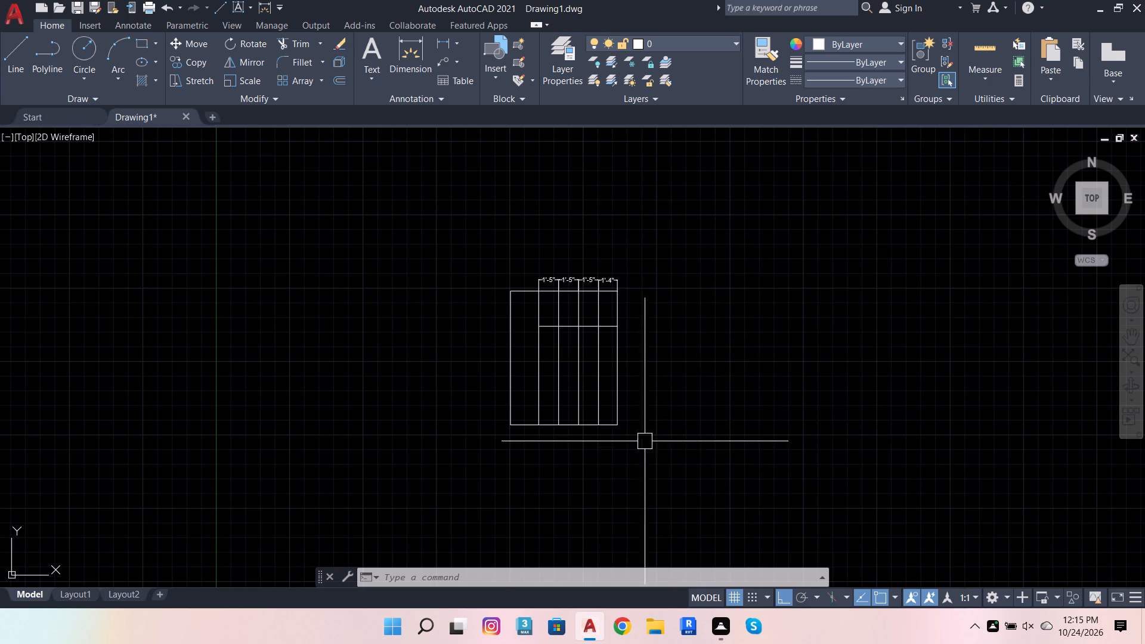
{"action": "scroll", "coordinate": [618, 436], "scroll_direction": "up", "scroll_amount": 3}
{"action": "left_click", "coordinate": [593, 405]}
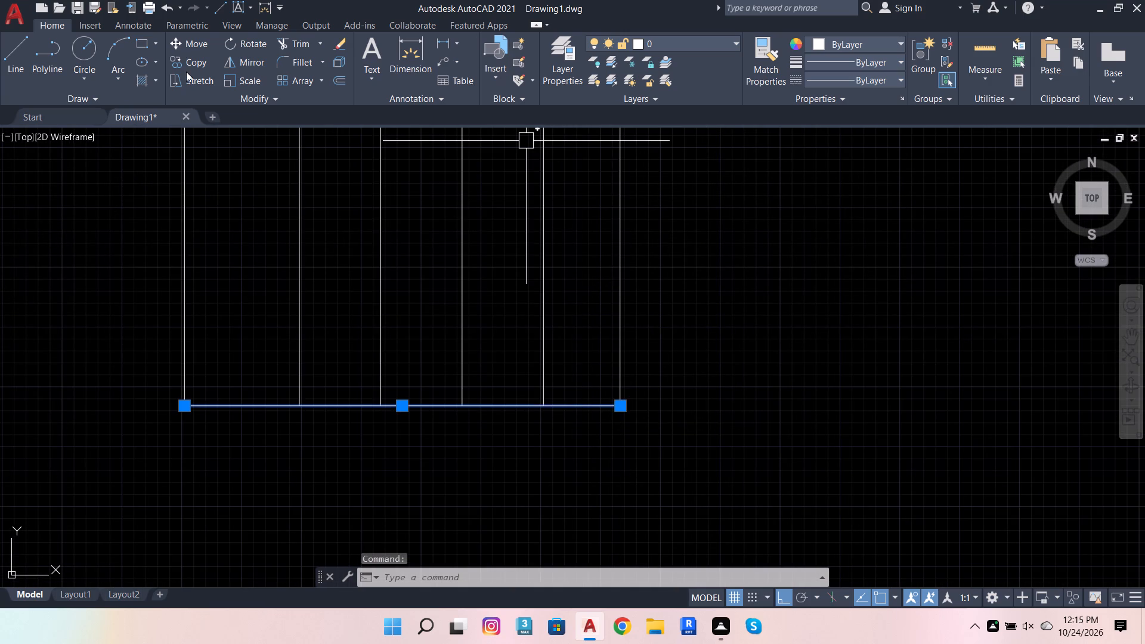
{"action": "left_click", "coordinate": [343, 81]}
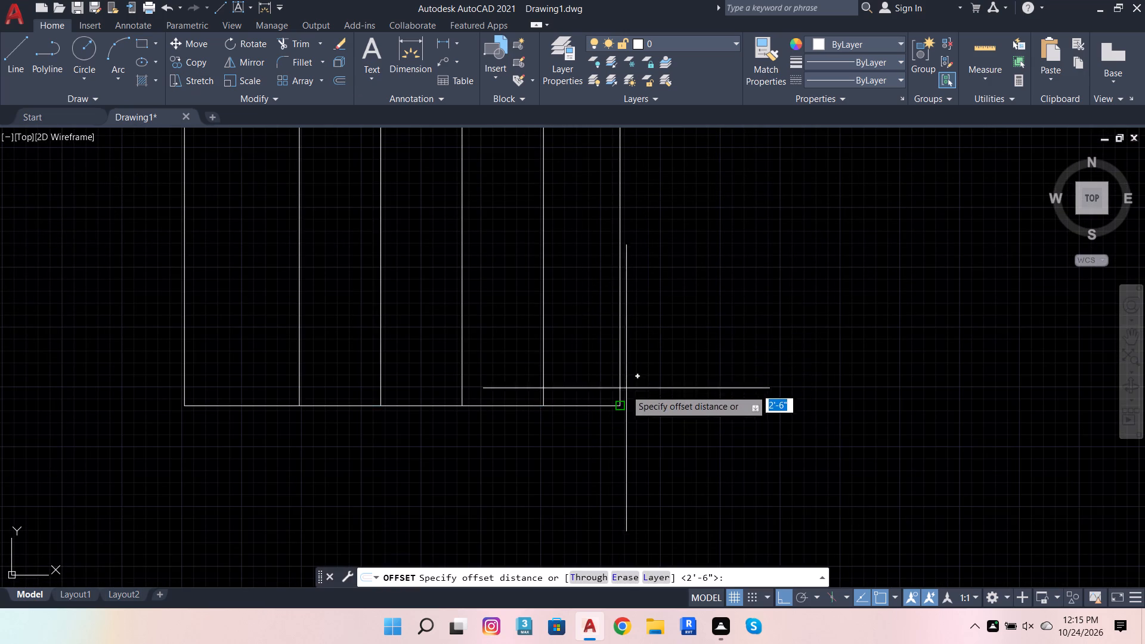
{"action": "left_click", "coordinate": [620, 404]}
{"action": "type", "text": "4."}
{"action": "key", "text": "BackSpace"}
{"action": "key", "text": "Return"}
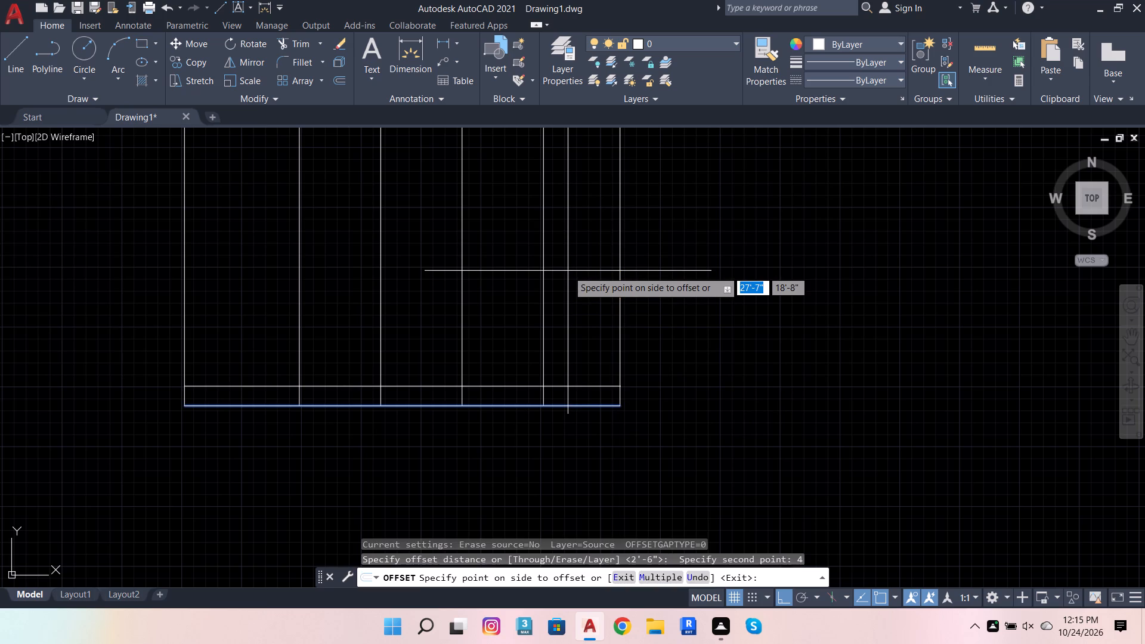
{"action": "left_click", "coordinate": [568, 271]}
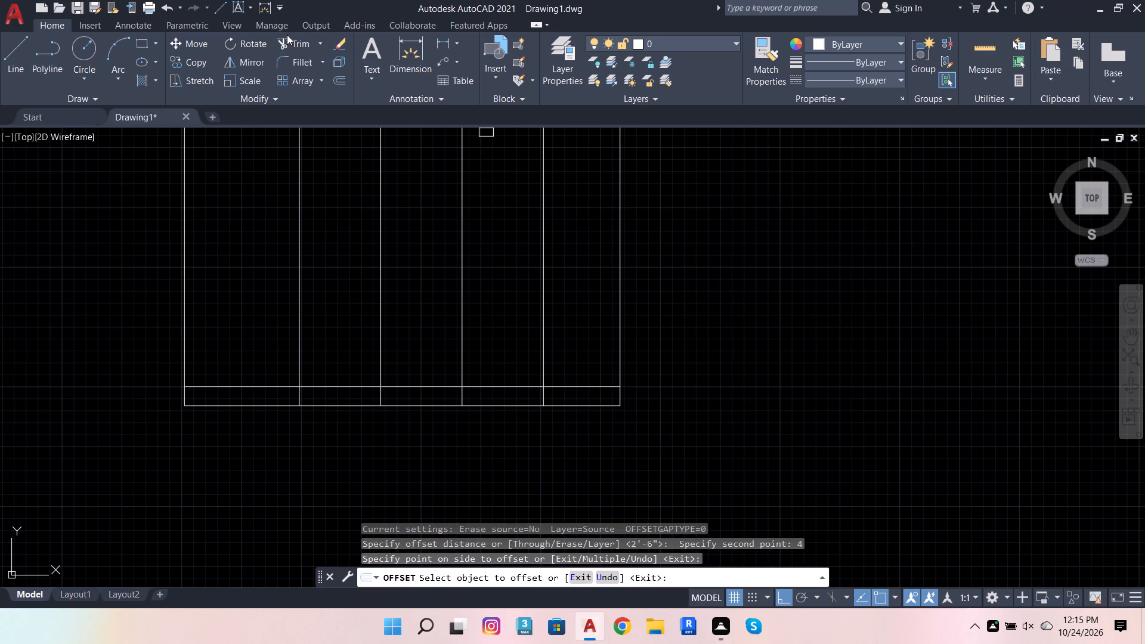
Trim the ends of the three rightmost inner vertical lines between the 4" offset line and the bottom edge.
{"action": "left_click", "coordinate": [289, 38]}
{"action": "scroll", "coordinate": [552, 402], "scroll_direction": "up", "scroll_amount": 2}
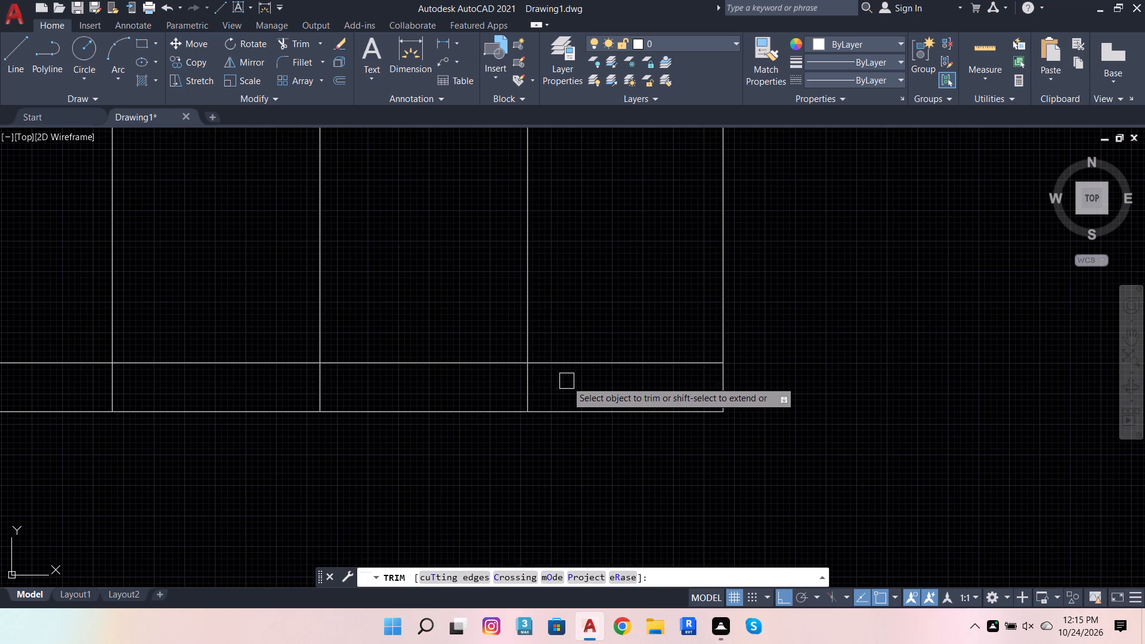
{"action": "left_click", "coordinate": [567, 381]}
{"action": "scroll", "coordinate": [322, 393], "scroll_direction": "down", "scroll_amount": 1}
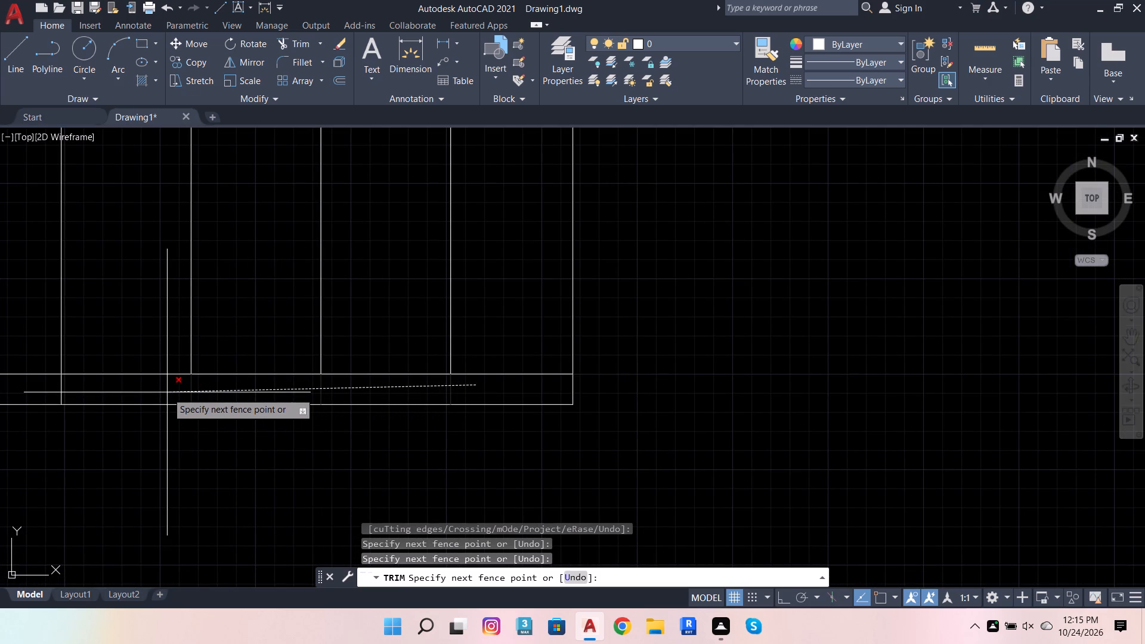
{"action": "left_click", "coordinate": [167, 392]}
{"action": "scroll", "coordinate": [653, 369], "scroll_direction": "down", "scroll_amount": 2}
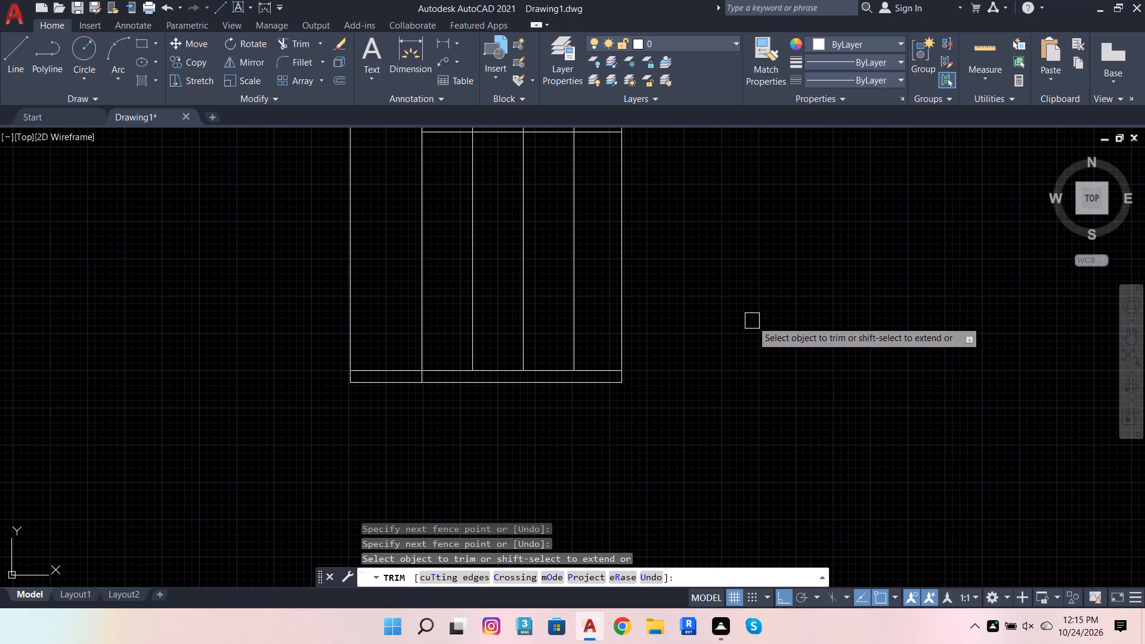
{"action": "key", "text": "Escape"}
{"action": "scroll", "coordinate": [680, 377], "scroll_direction": "down", "scroll_amount": 1}
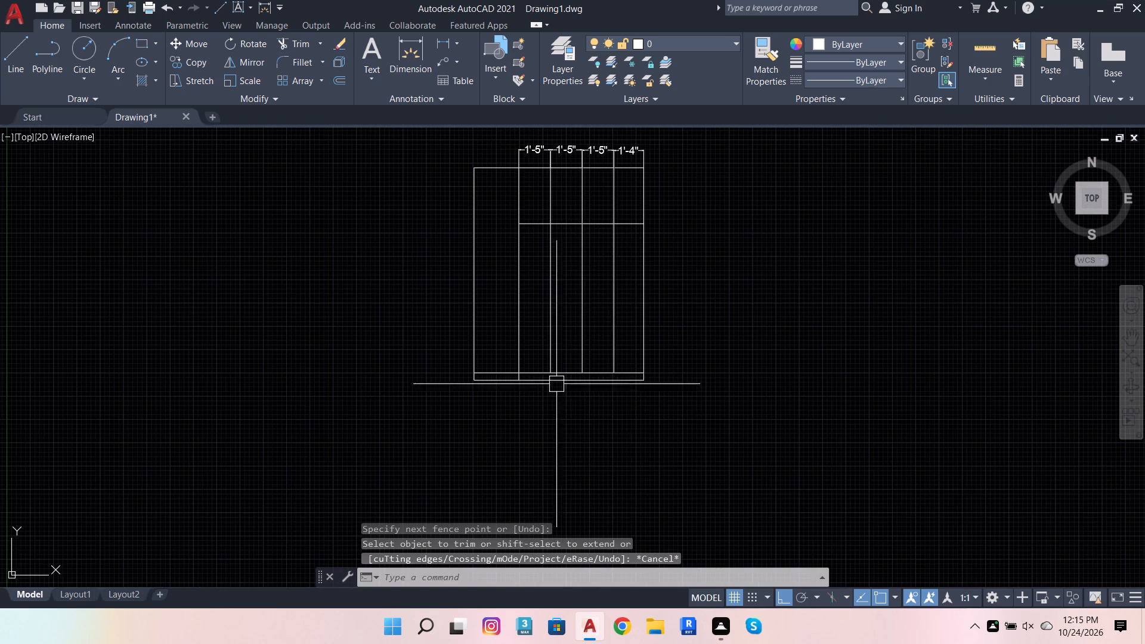
Trim the 4" offset line out of the leftmost strip and the bottom edge from beneath the four right strips.
{"action": "scroll", "coordinate": [541, 380], "scroll_direction": "up", "scroll_amount": 3}
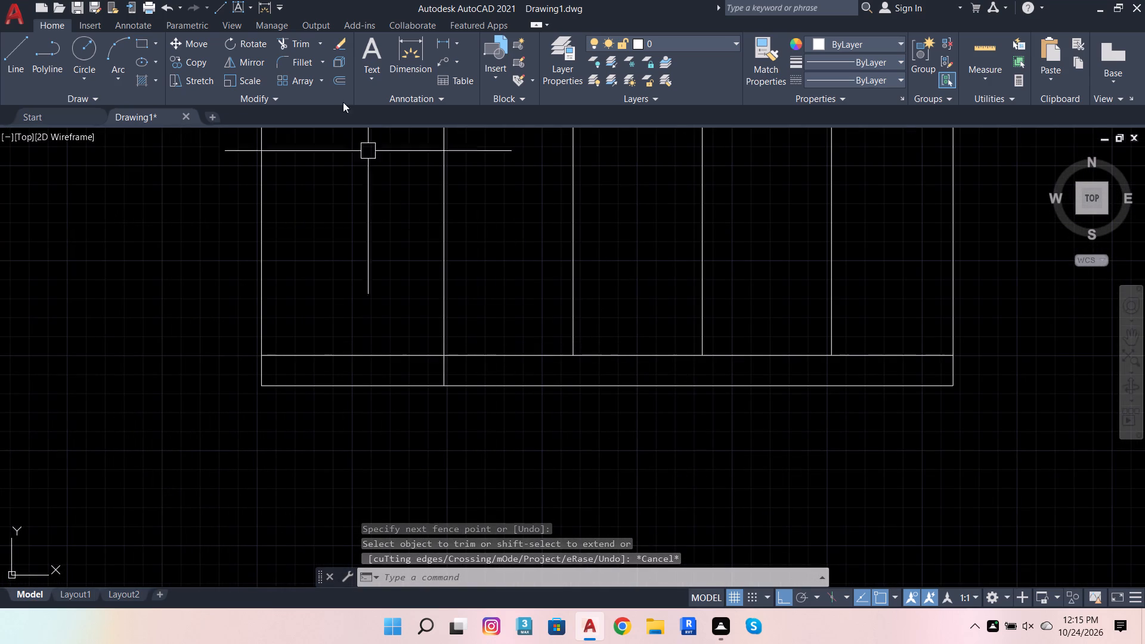
{"action": "left_click", "coordinate": [298, 43]}
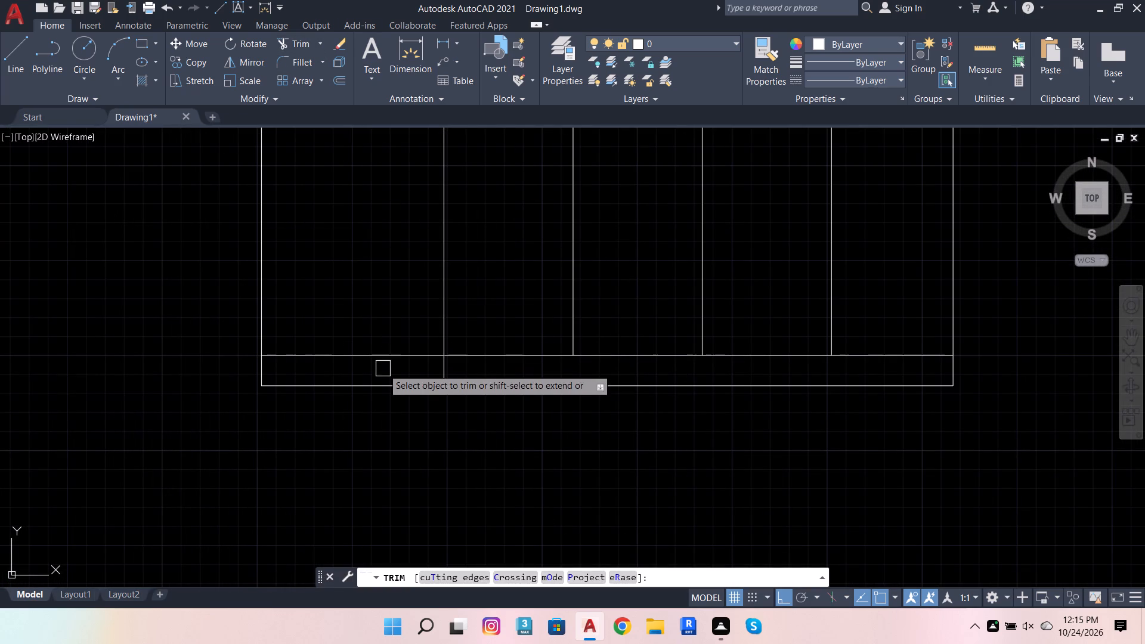
{"action": "left_click", "coordinate": [385, 357]}
{"action": "scroll", "coordinate": [579, 424], "scroll_direction": "down", "scroll_amount": 2}
{"action": "scroll", "coordinate": [540, 435], "scroll_direction": "up", "scroll_amount": 1}
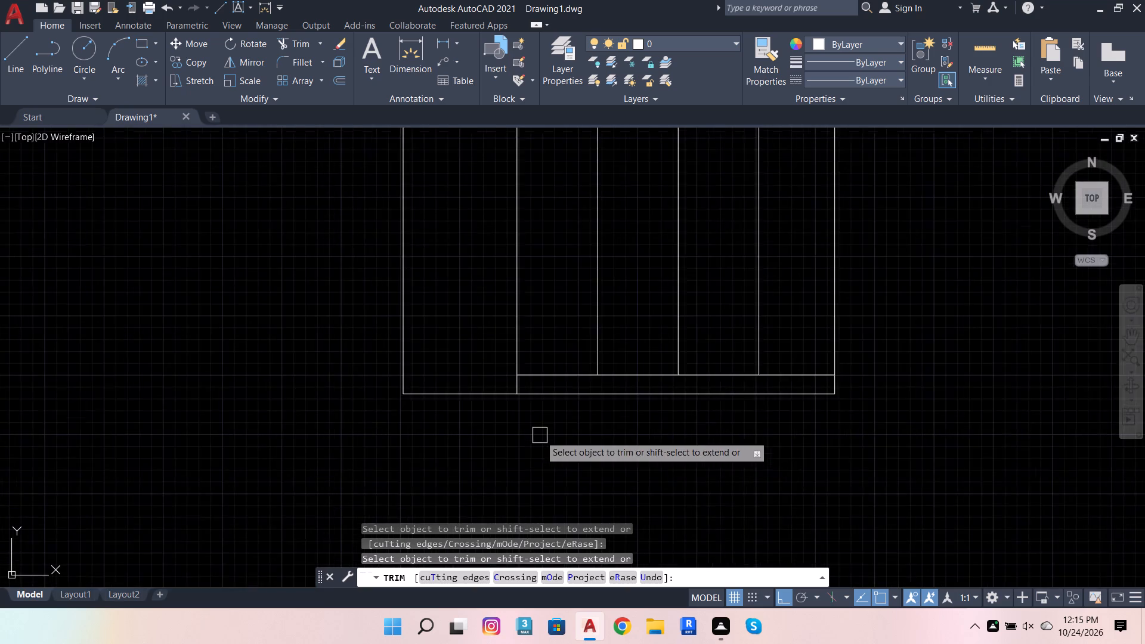
{"action": "scroll", "coordinate": [540, 435], "scroll_direction": "up", "scroll_amount": 1}
{"action": "left_click", "coordinate": [543, 377]}
{"action": "key", "text": "Escape"}
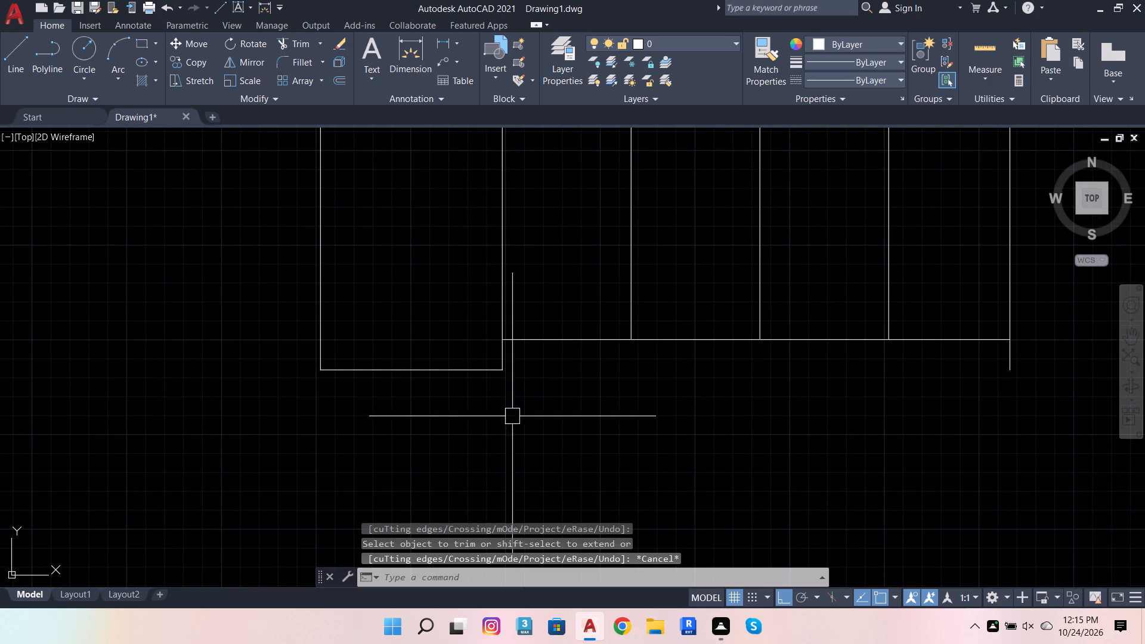
Offset the leftmost strip's bottom edge 2'4" upward.
{"action": "left_click", "coordinate": [473, 376]}
{"action": "left_click", "coordinate": [339, 76]}
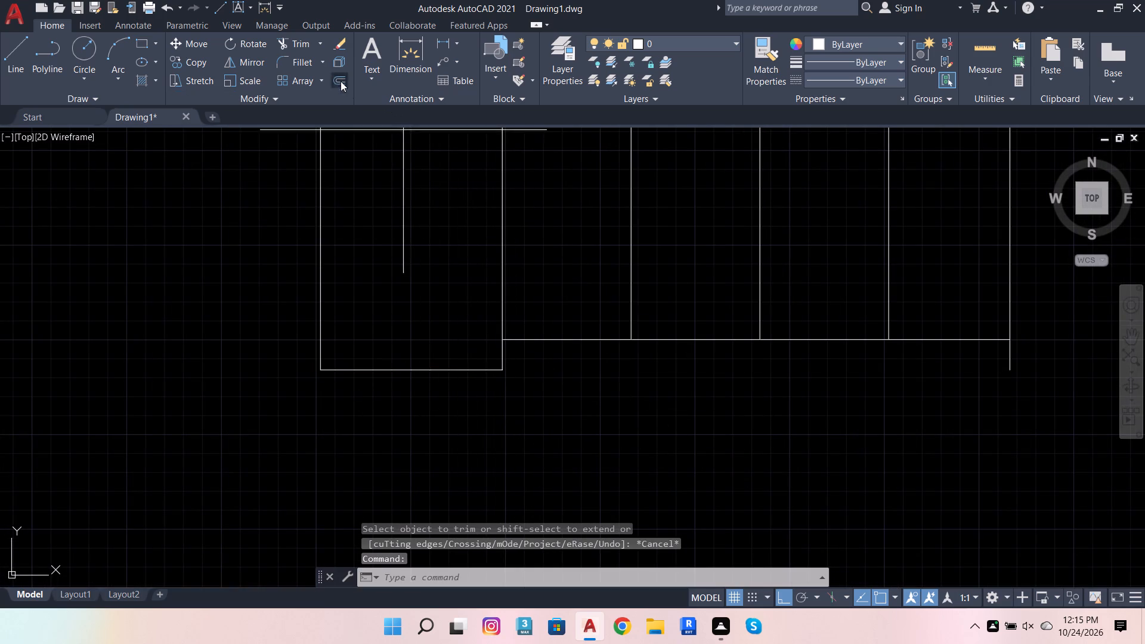
{"action": "left_click", "coordinate": [505, 371]}
{"action": "scroll", "coordinate": [534, 442], "scroll_direction": "down", "scroll_amount": 3}
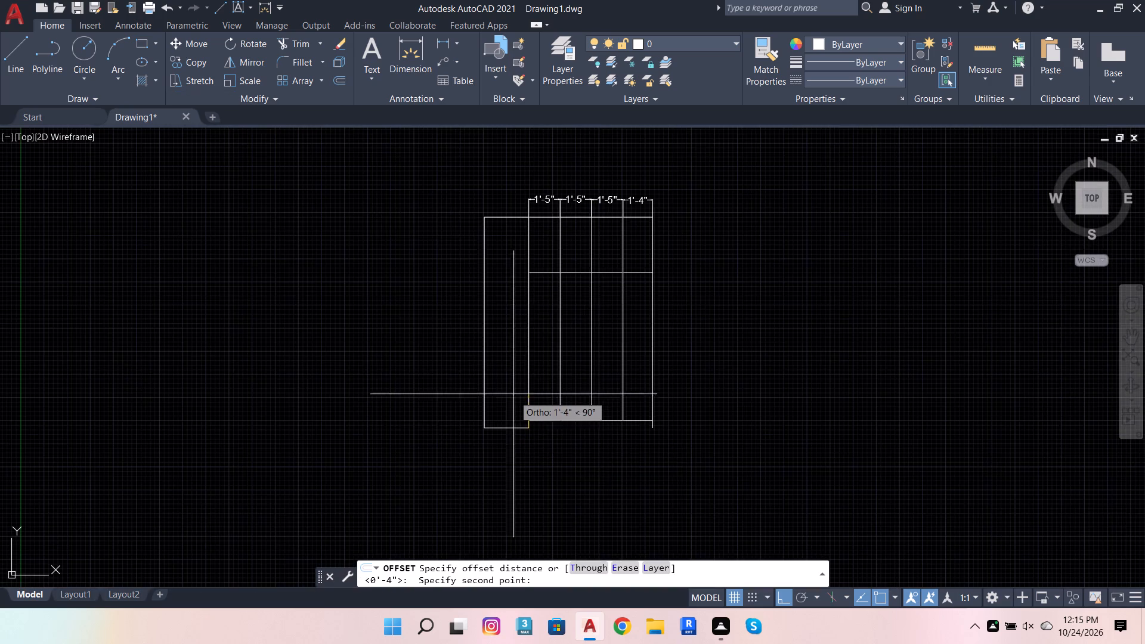
{"action": "scroll", "coordinate": [508, 360], "scroll_direction": "up", "scroll_amount": 2}
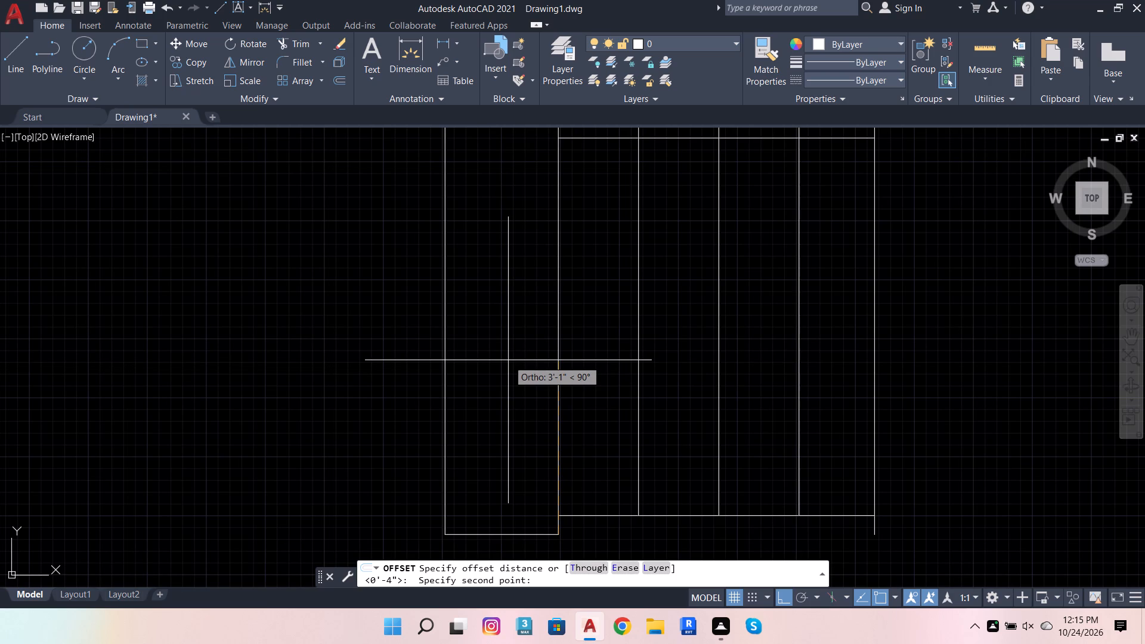
{"action": "key", "text": "1"}
{"action": "key", "text": "BackSpace"}
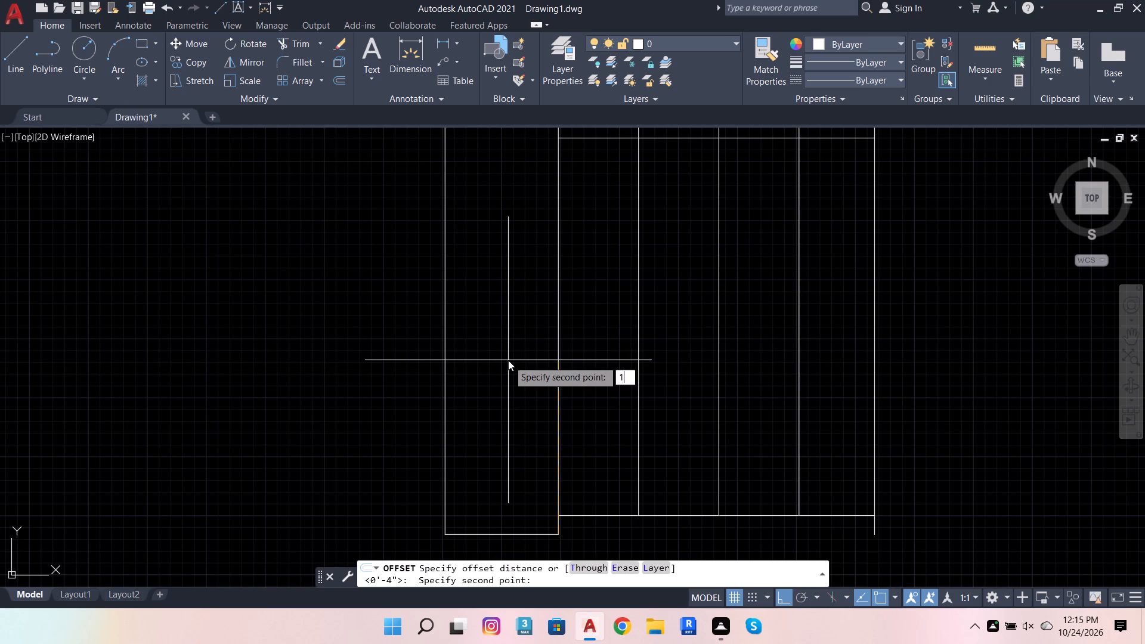
{"action": "type", "text": "2'"}
{"action": "key", "text": "4"}
{"action": "key", "text": "Return"}
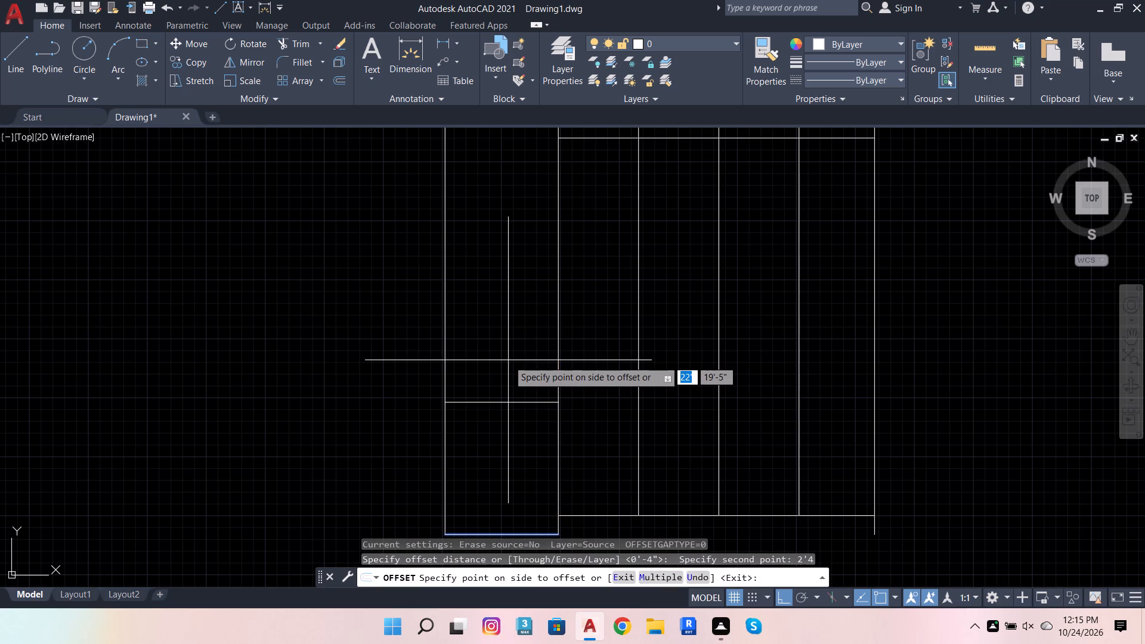
{"action": "left_click", "coordinate": [508, 360]}
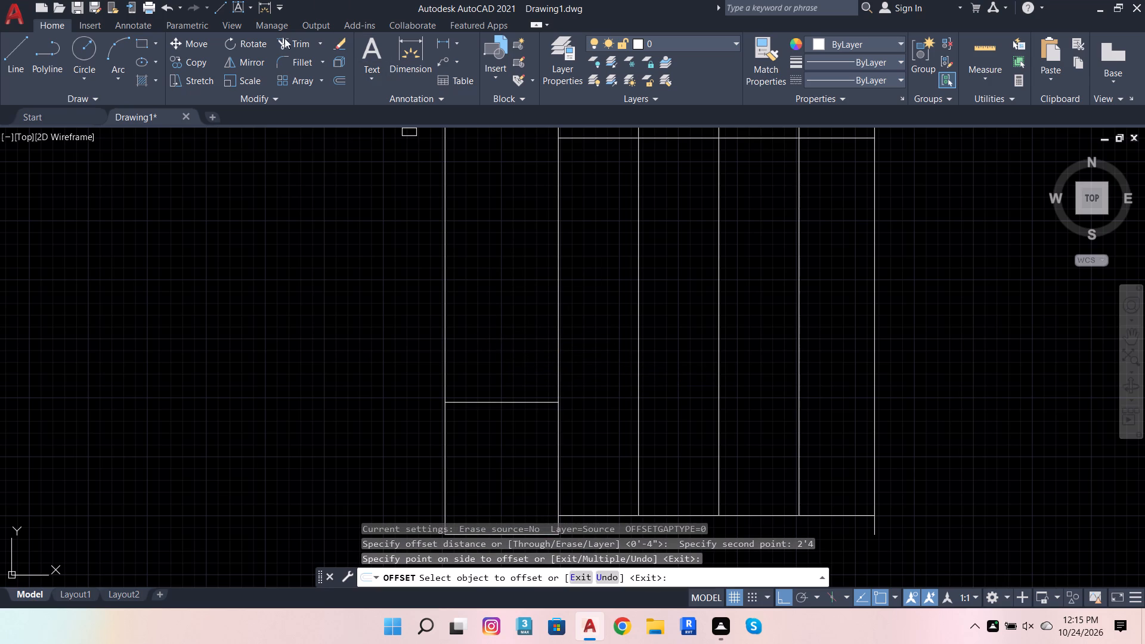
Extend the leftmost strip's bottom edge across to the rectangle's right side, closing the outline beneath the four right strips.
{"action": "left_click", "coordinate": [302, 45]}
{"action": "scroll", "coordinate": [617, 389], "scroll_direction": "down", "scroll_amount": 3}
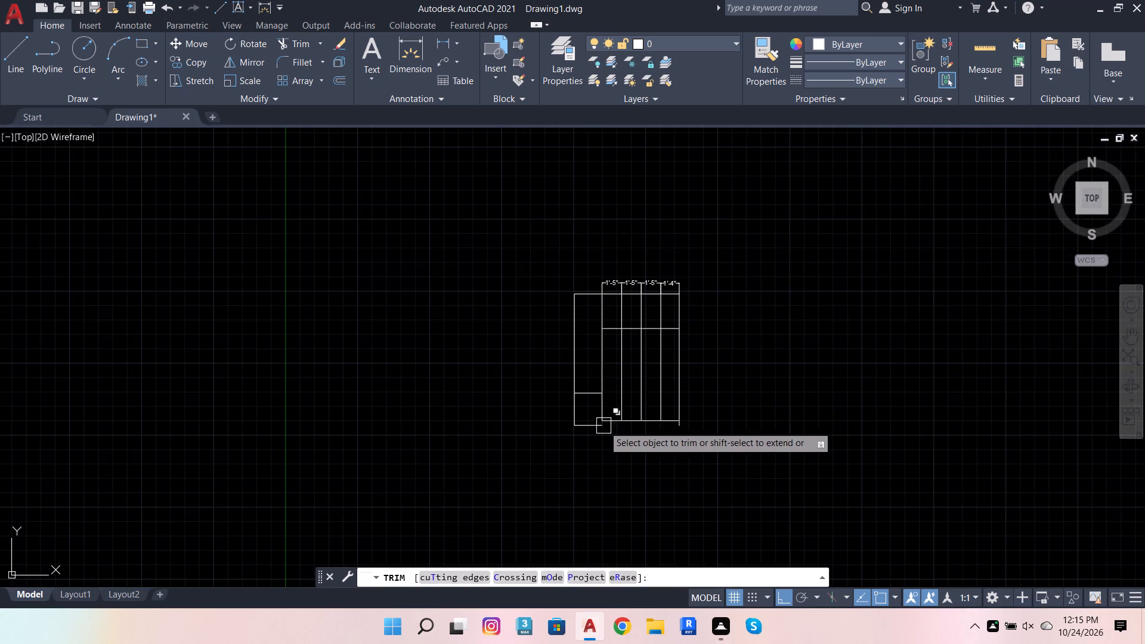
{"action": "scroll", "coordinate": [603, 426], "scroll_direction": "up", "scroll_amount": 3}
{"action": "left_click", "coordinate": [578, 428], "text": "shift"}
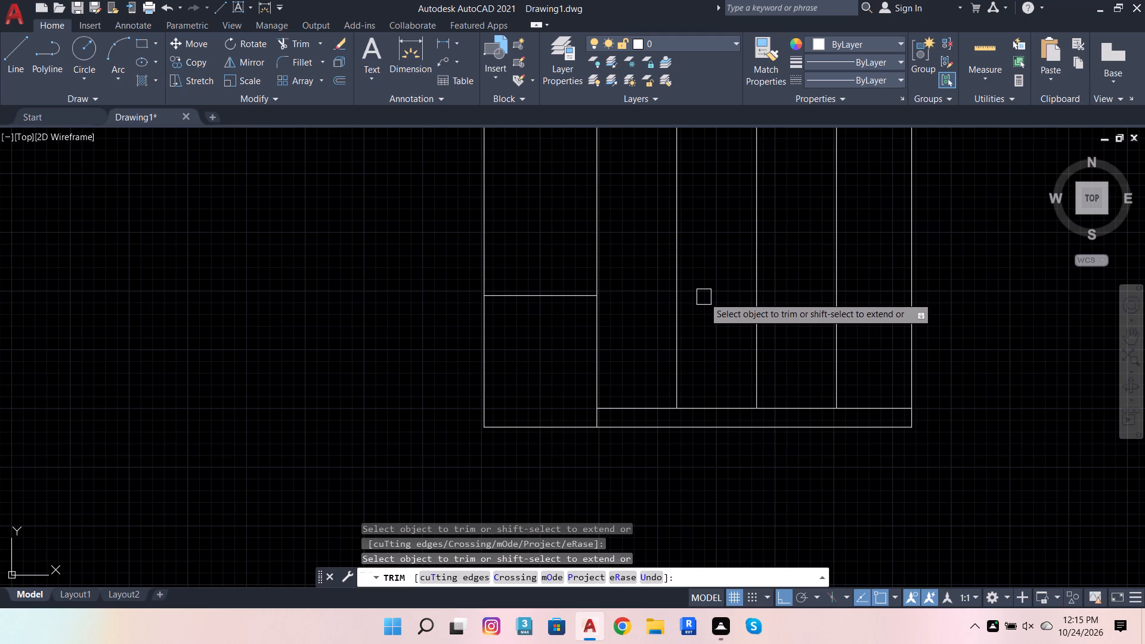
{"action": "key", "text": "Escape"}
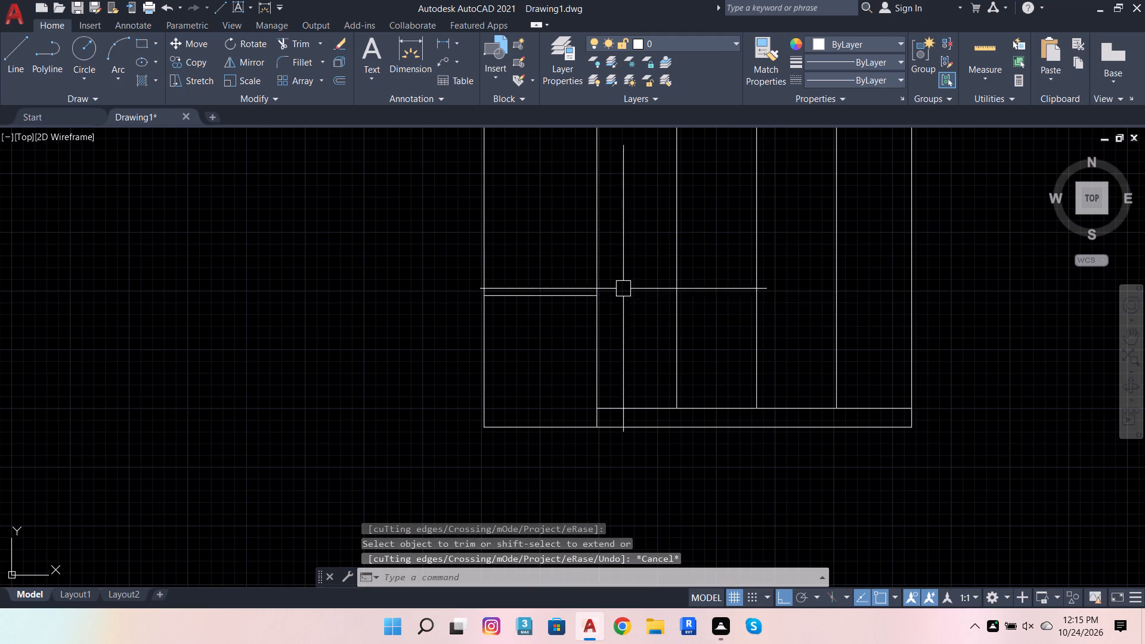
Offset the horizontal line in the lower part of the leftmost strip 6" upward.
{"action": "left_click", "coordinate": [563, 301]}
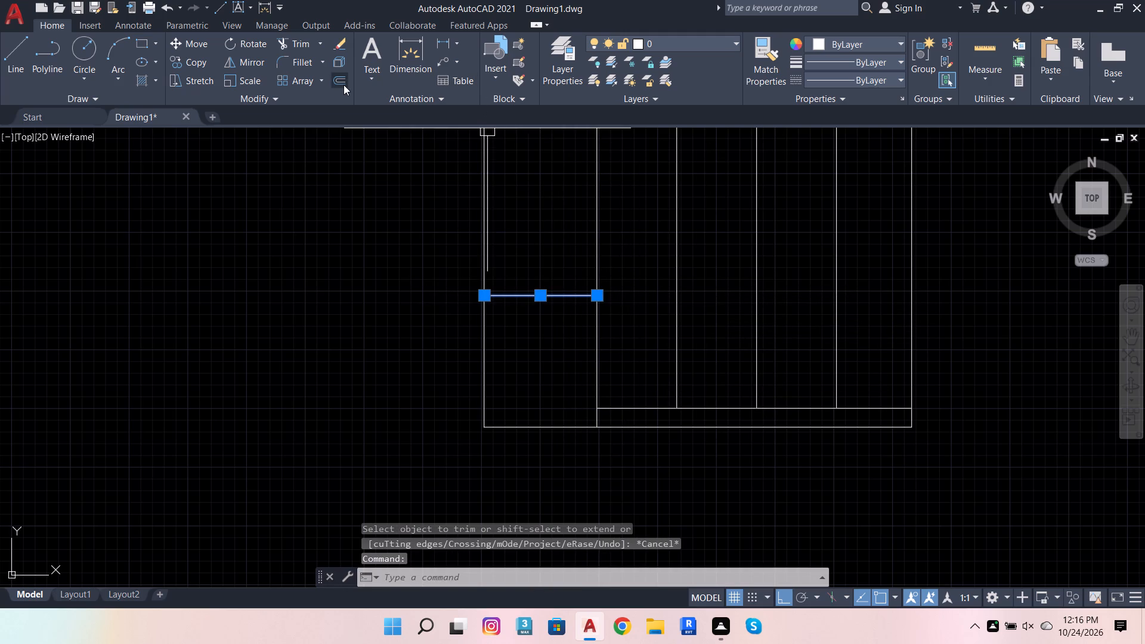
{"action": "left_click", "coordinate": [343, 85]}
{"action": "left_click", "coordinate": [497, 295]}
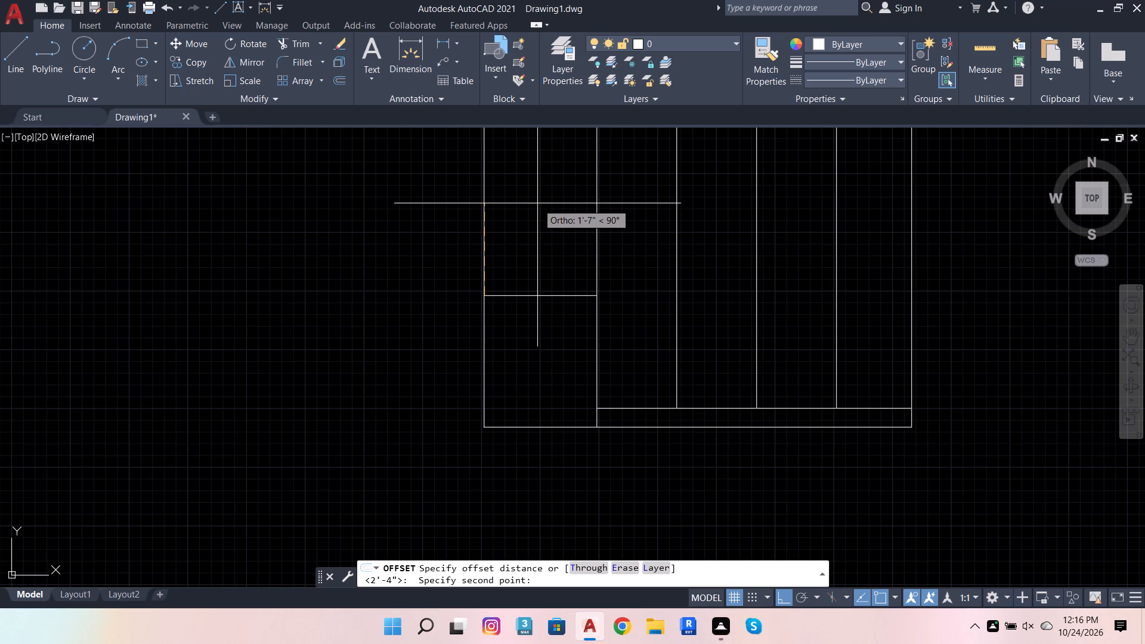
{"action": "key", "text": "6"}
{"action": "key", "text": "Return"}
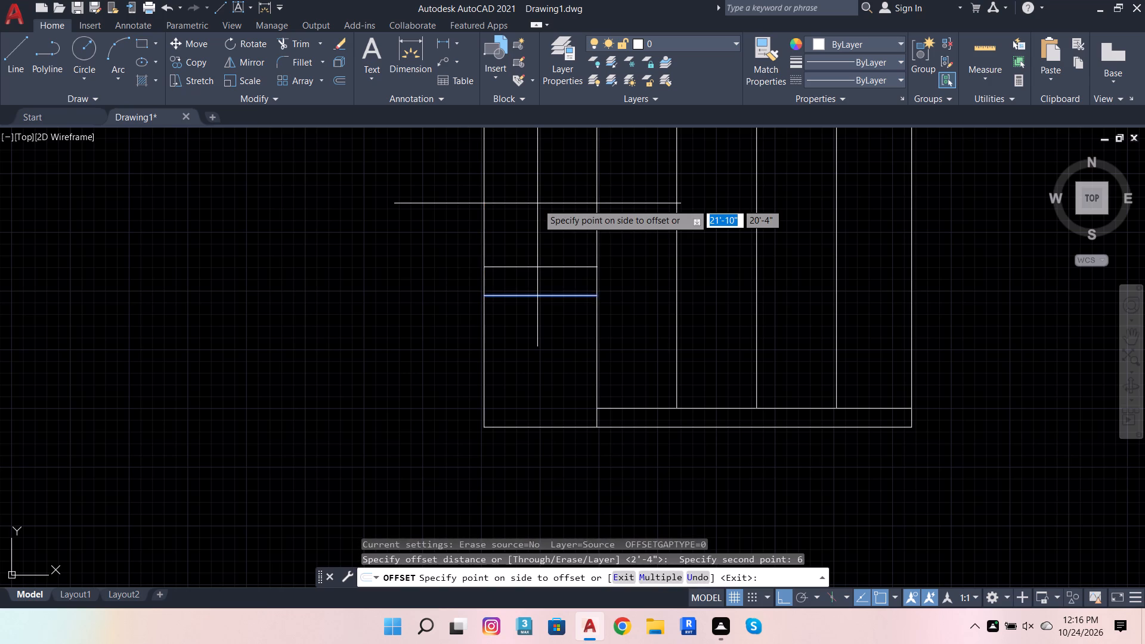
{"action": "left_click", "coordinate": [537, 203]}
Offset both vertical sides of the leftmost strip 2" inward.
{"action": "left_click", "coordinate": [346, 82]}
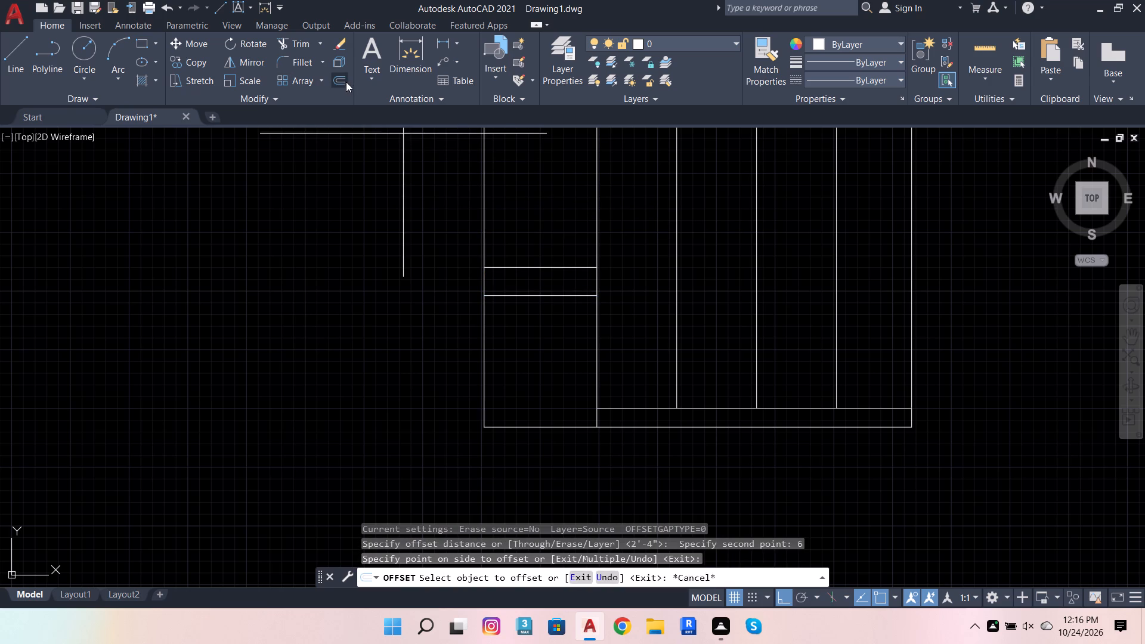
{"action": "left_click", "coordinate": [487, 428]}
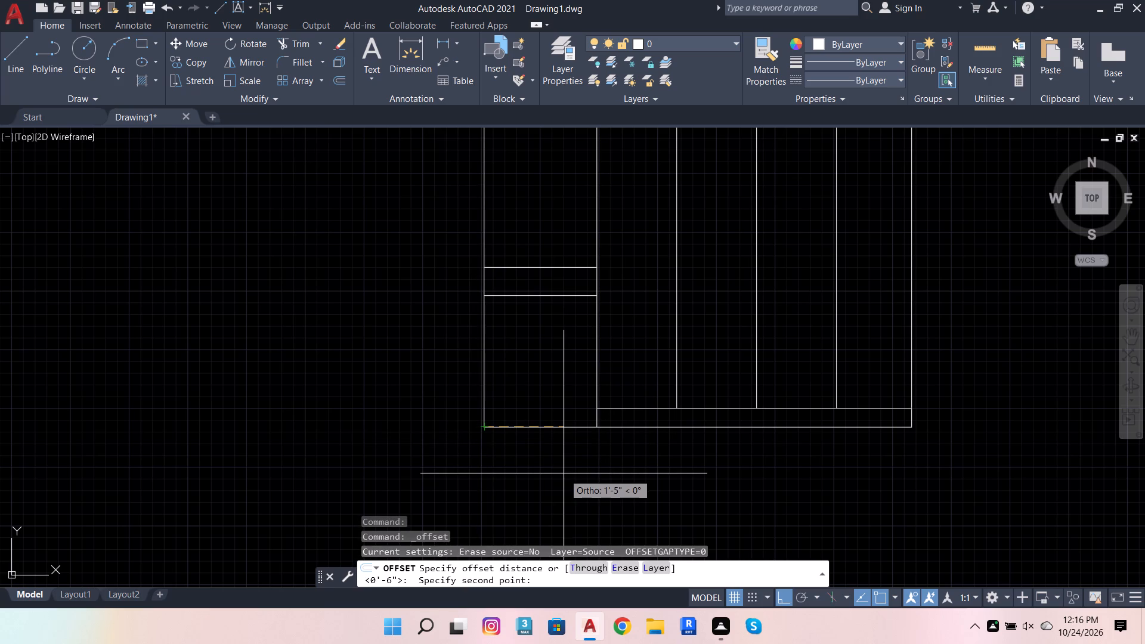
{"action": "key", "text": "2"}
{"action": "key", "text": "Return"}
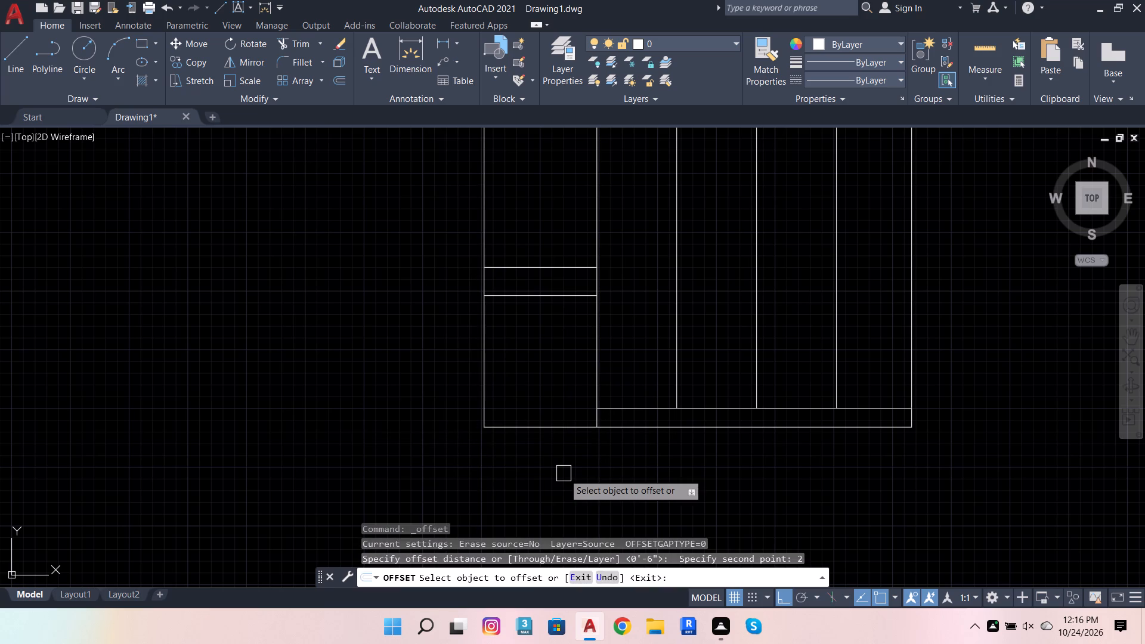
{"action": "left_click", "coordinate": [478, 374]}
{"action": "left_click", "coordinate": [533, 377]}
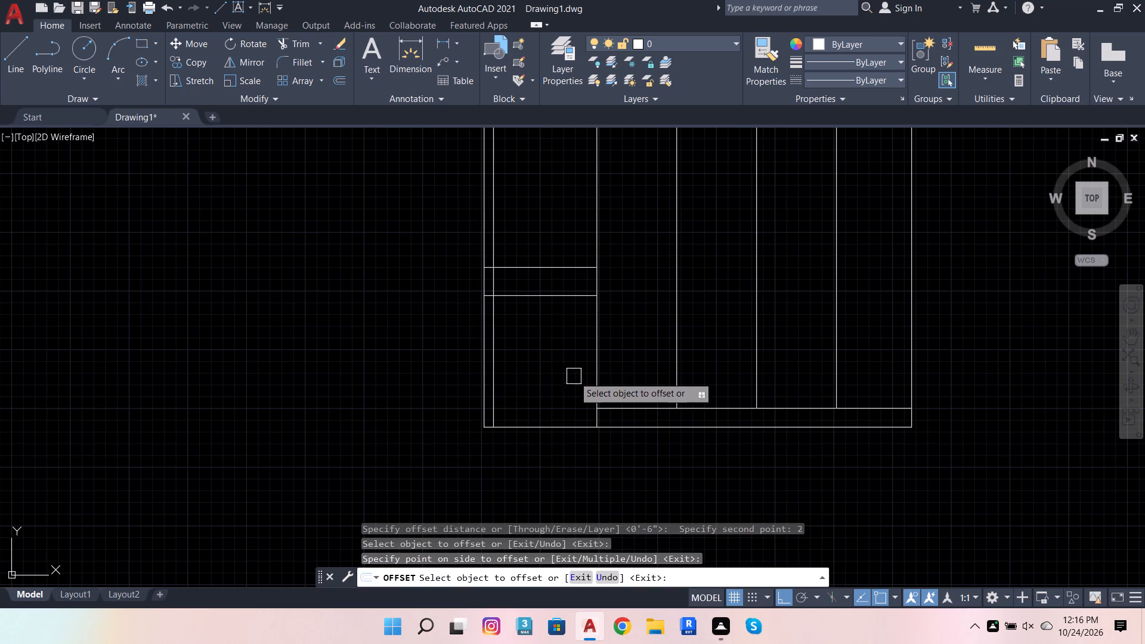
{"action": "left_click", "coordinate": [592, 362]}
{"action": "left_click", "coordinate": [556, 366]}
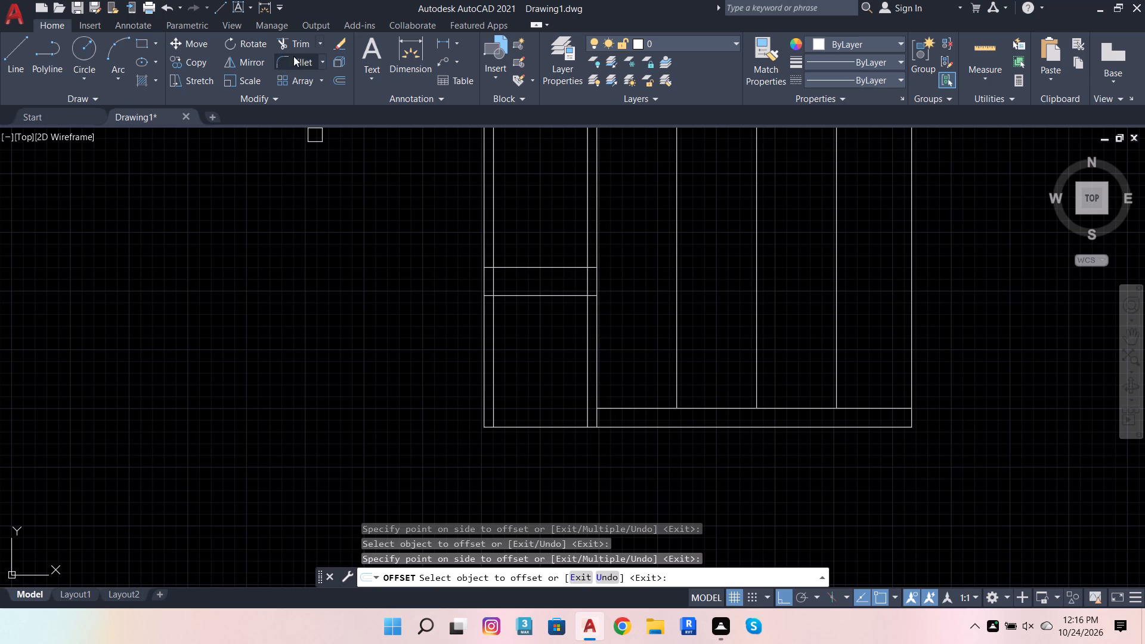
Trim the two 2" inset vertical lines below the upper line of the 6" band in the leftmost strip.
{"action": "left_click", "coordinate": [288, 44]}
{"action": "left_click", "coordinate": [501, 327]}
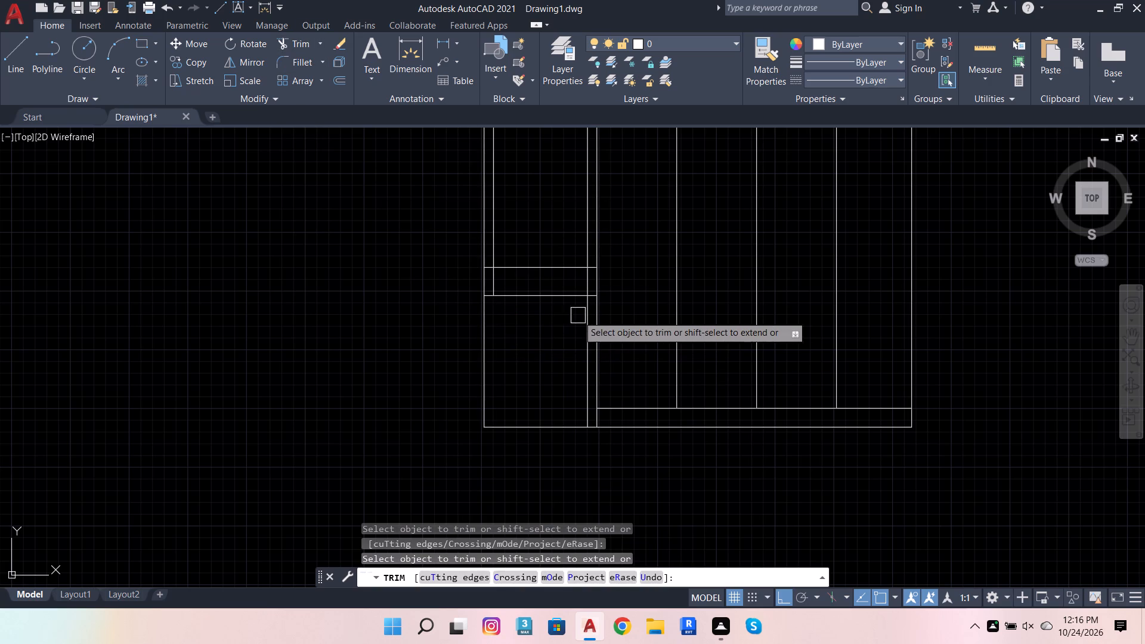
{"action": "left_click", "coordinate": [586, 315]}
{"action": "scroll", "coordinate": [585, 283], "scroll_direction": "up", "scroll_amount": 3}
{"action": "left_click", "coordinate": [588, 283]}
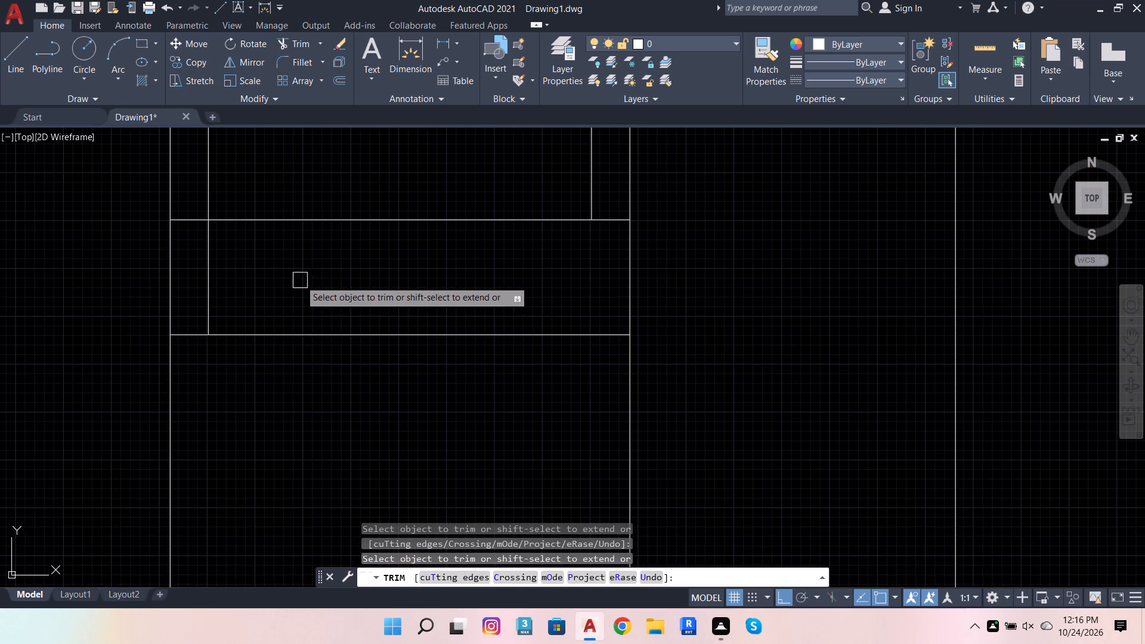
{"action": "left_click", "coordinate": [213, 263]}
{"action": "scroll", "coordinate": [392, 324], "scroll_direction": "down", "scroll_amount": 3}
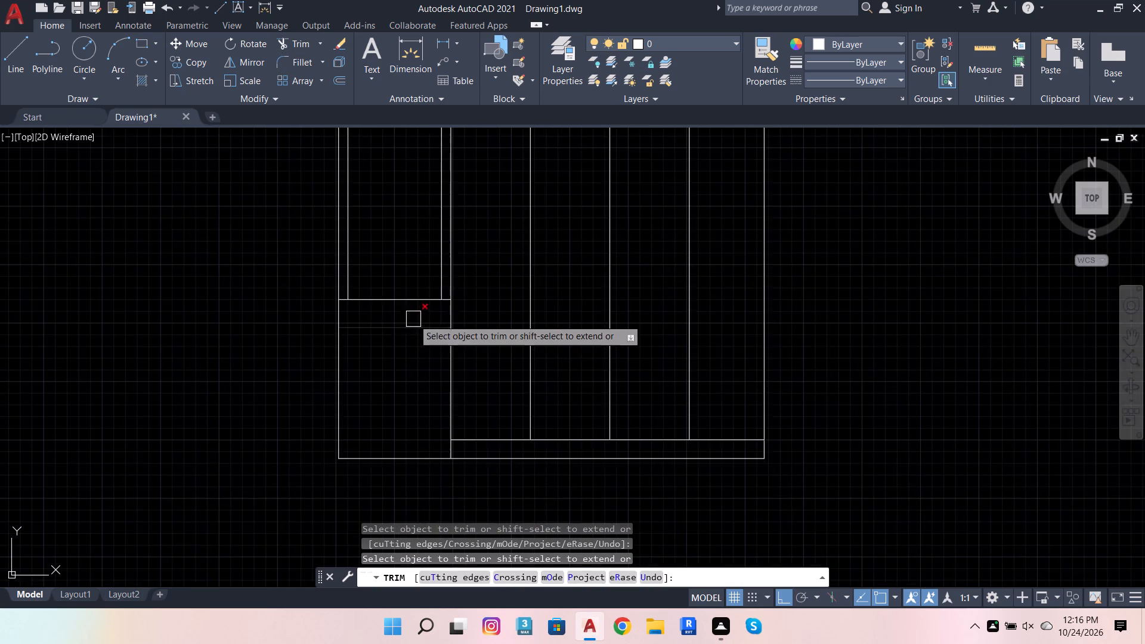
{"action": "scroll", "coordinate": [419, 325], "scroll_direction": "down", "scroll_amount": 3}
{"action": "scroll", "coordinate": [420, 320], "scroll_direction": "up", "scroll_amount": 4}
{"action": "key", "text": "Escape"}
Offset the upper line of the 6" band in the leftmost strip 4'4" upward.
{"action": "left_click", "coordinate": [413, 318]}
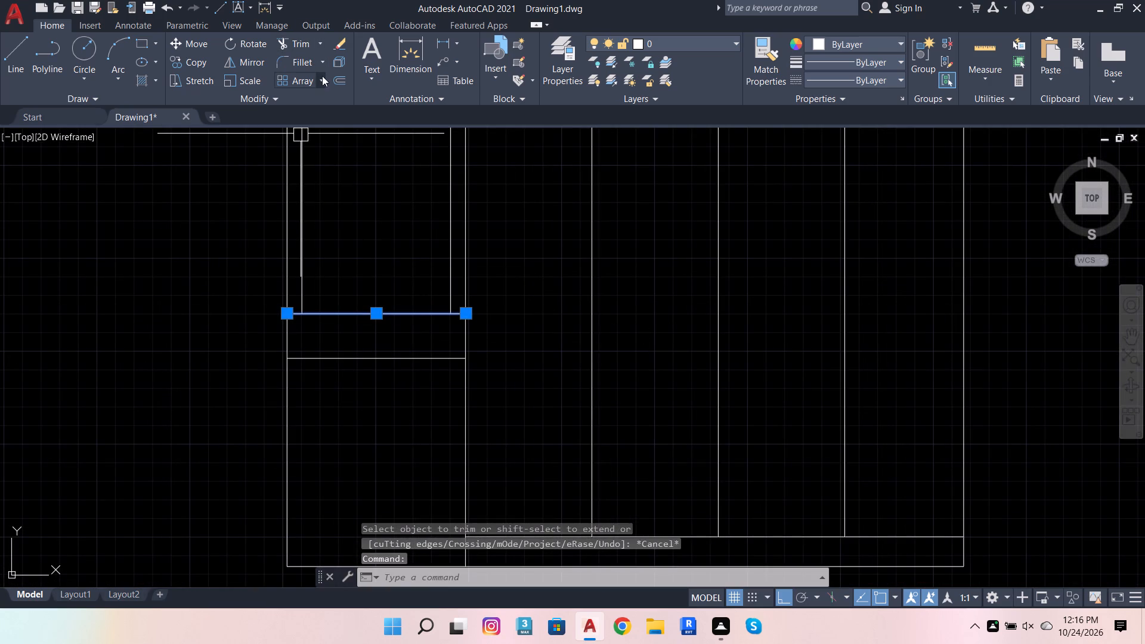
{"action": "left_click", "coordinate": [332, 82]}
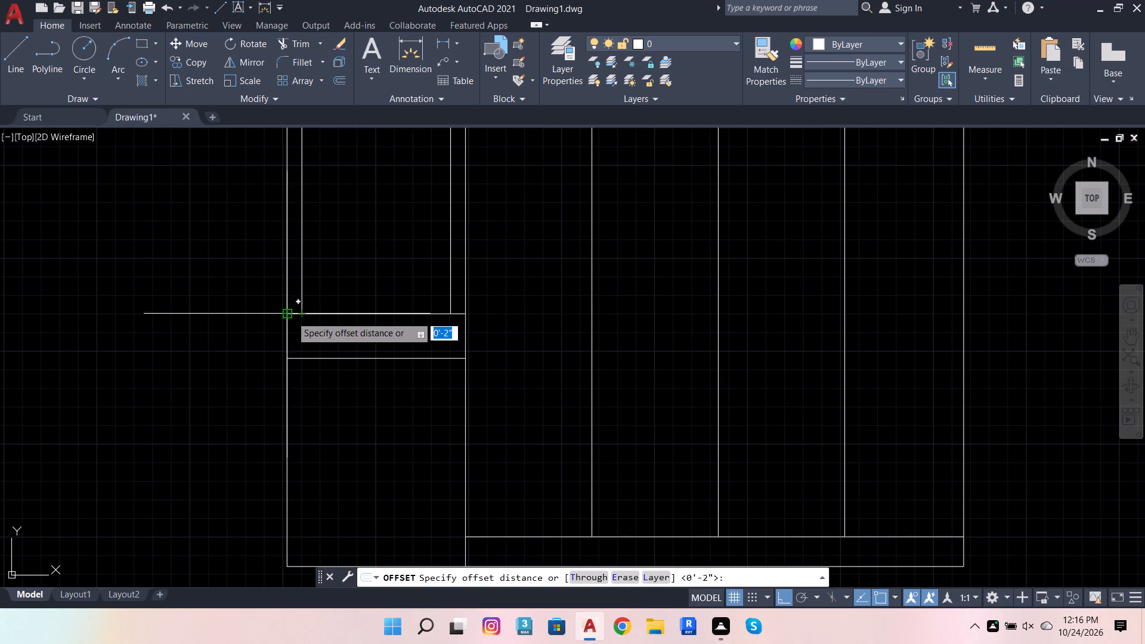
{"action": "left_click", "coordinate": [291, 316]}
{"action": "scroll", "coordinate": [343, 314], "scroll_direction": "down", "scroll_amount": 3}
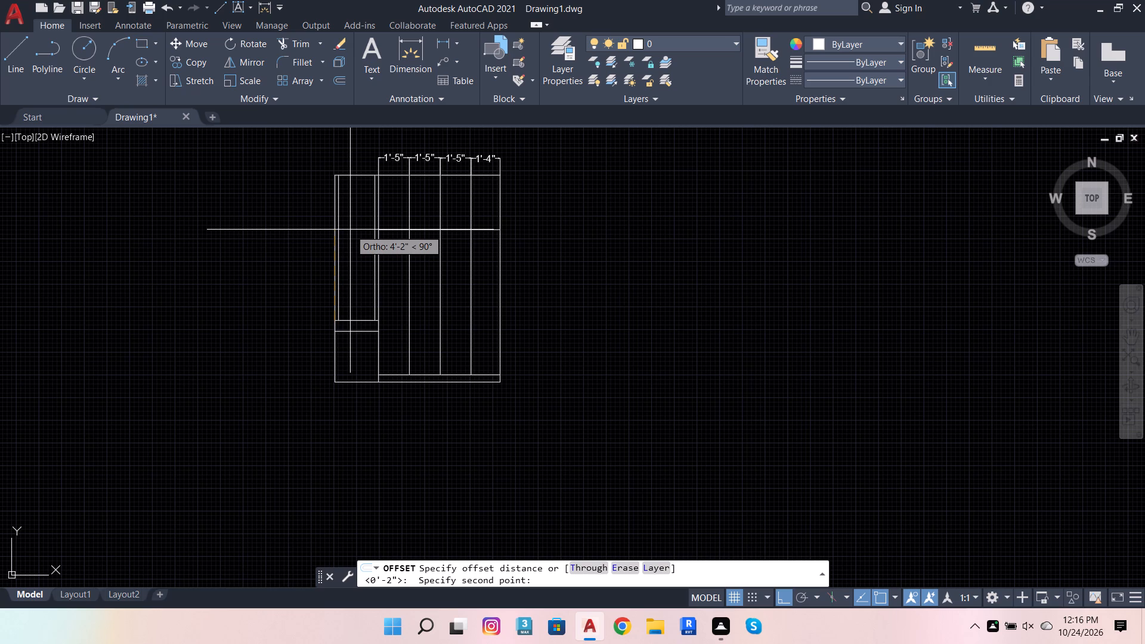
{"action": "type", "text": "4'"}
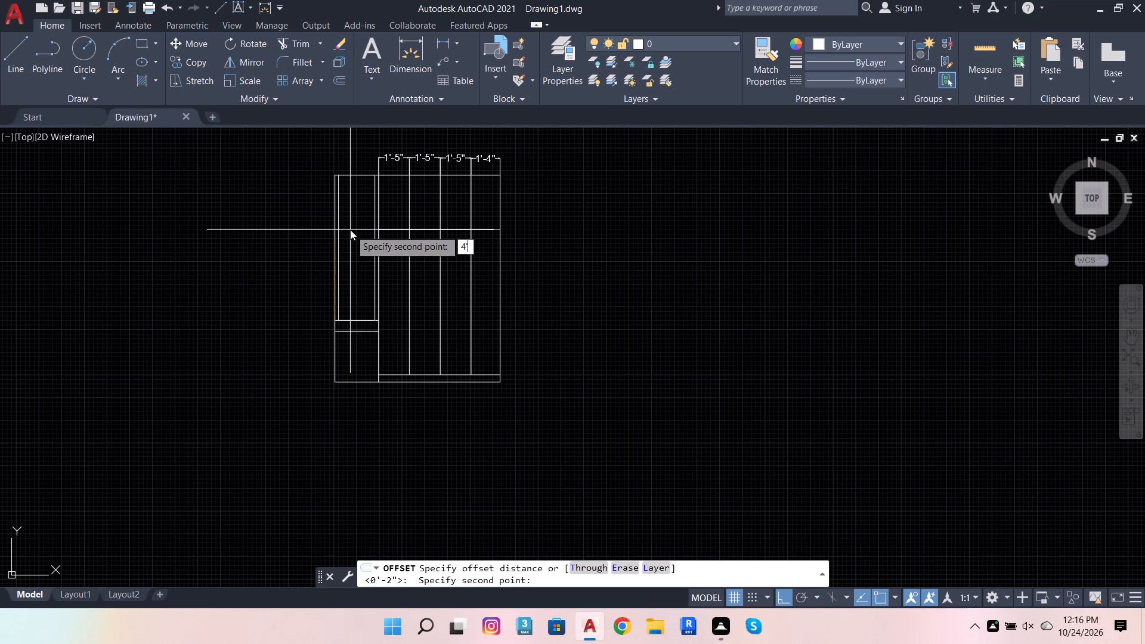
{"action": "key", "text": "4"}
{"action": "key", "text": "Return"}
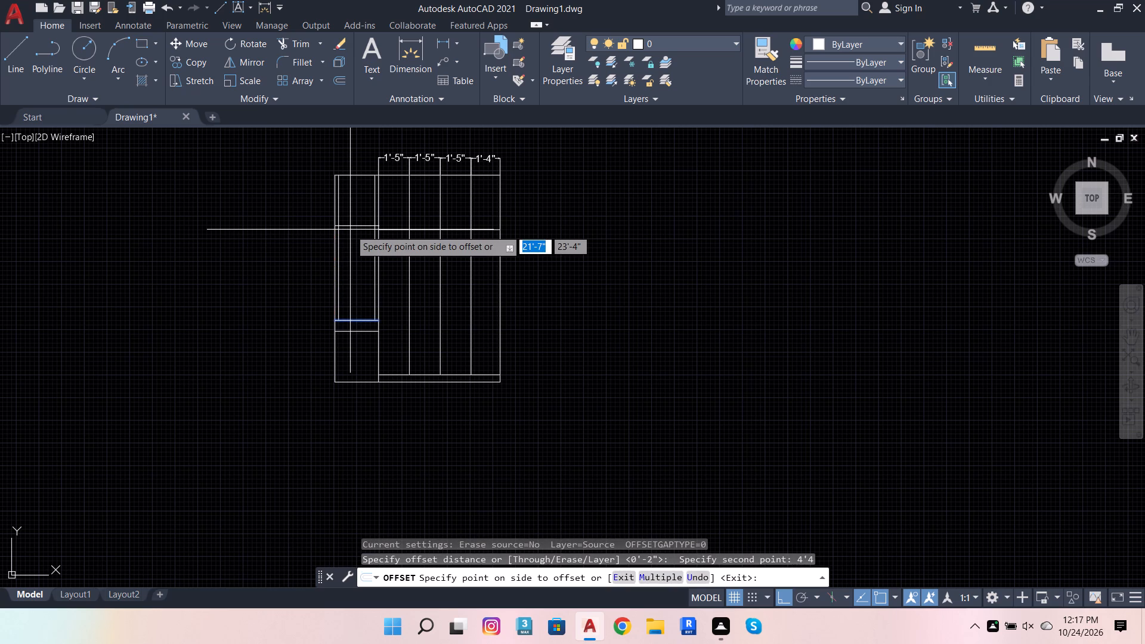
{"action": "left_click", "coordinate": [346, 234]}
{"action": "scroll", "coordinate": [382, 267], "scroll_direction": "up", "scroll_amount": 3}
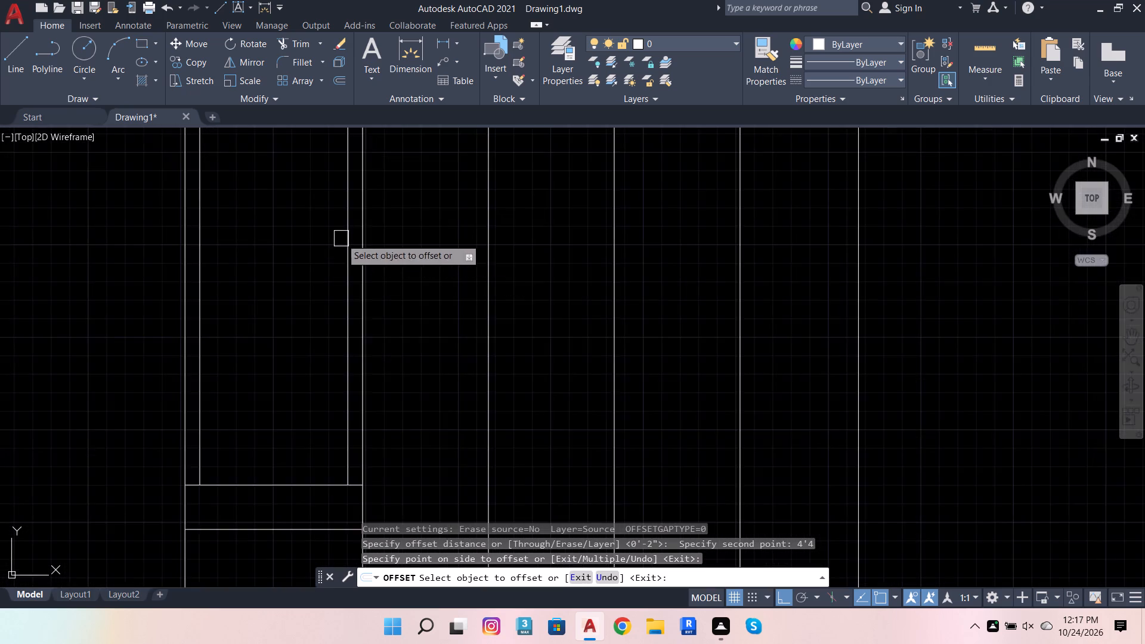
{"action": "scroll", "coordinate": [341, 239], "scroll_direction": "down", "scroll_amount": 3}
{"action": "scroll", "coordinate": [341, 278], "scroll_direction": "up", "scroll_amount": 2}
{"action": "key", "text": "Escape"}
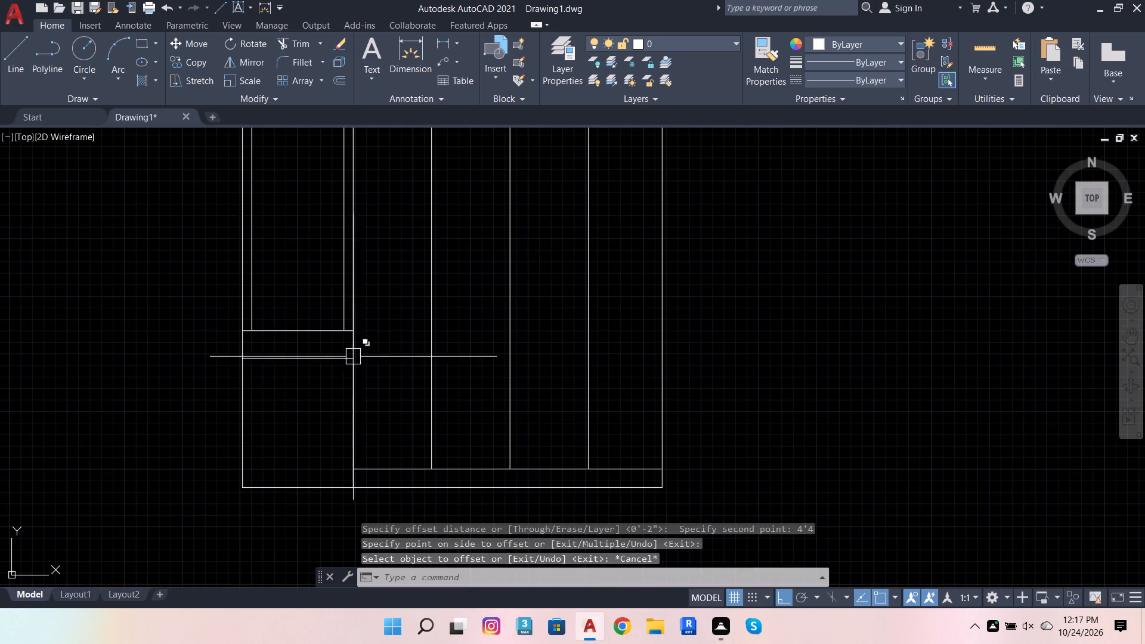
Offset the new 4'4" line in the leftmost strip 2' downward.
{"action": "scroll", "coordinate": [346, 342], "scroll_direction": "down", "scroll_amount": 2}
{"action": "scroll", "coordinate": [338, 246], "scroll_direction": "up", "scroll_amount": 2}
{"action": "left_click", "coordinate": [329, 246]}
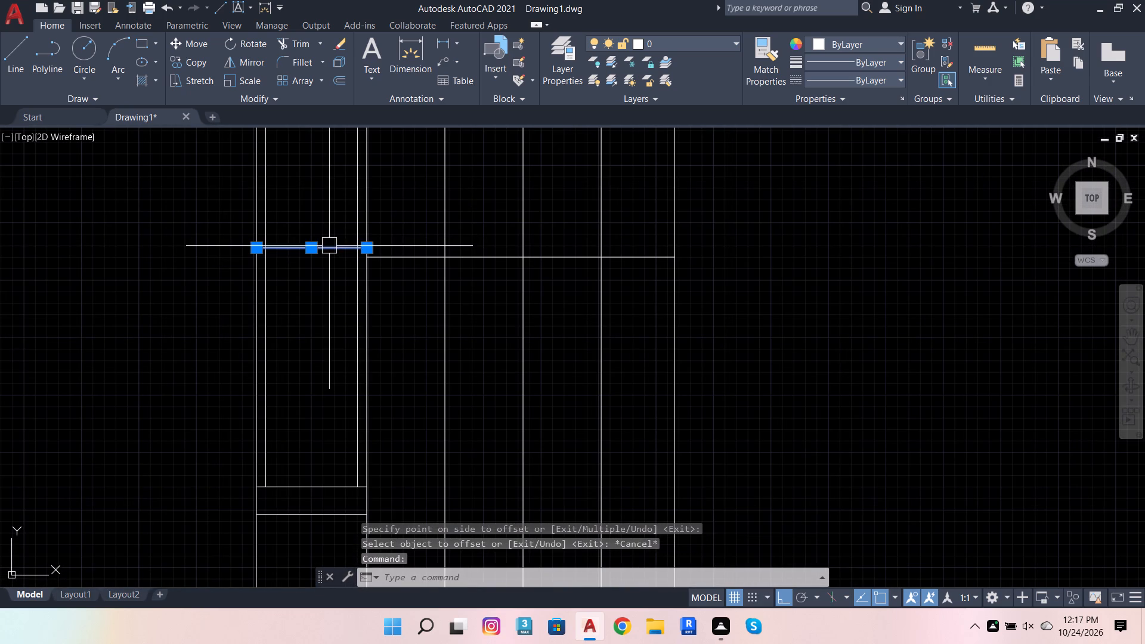
{"action": "left_click", "coordinate": [348, 78]}
{"action": "left_click", "coordinate": [360, 249]}
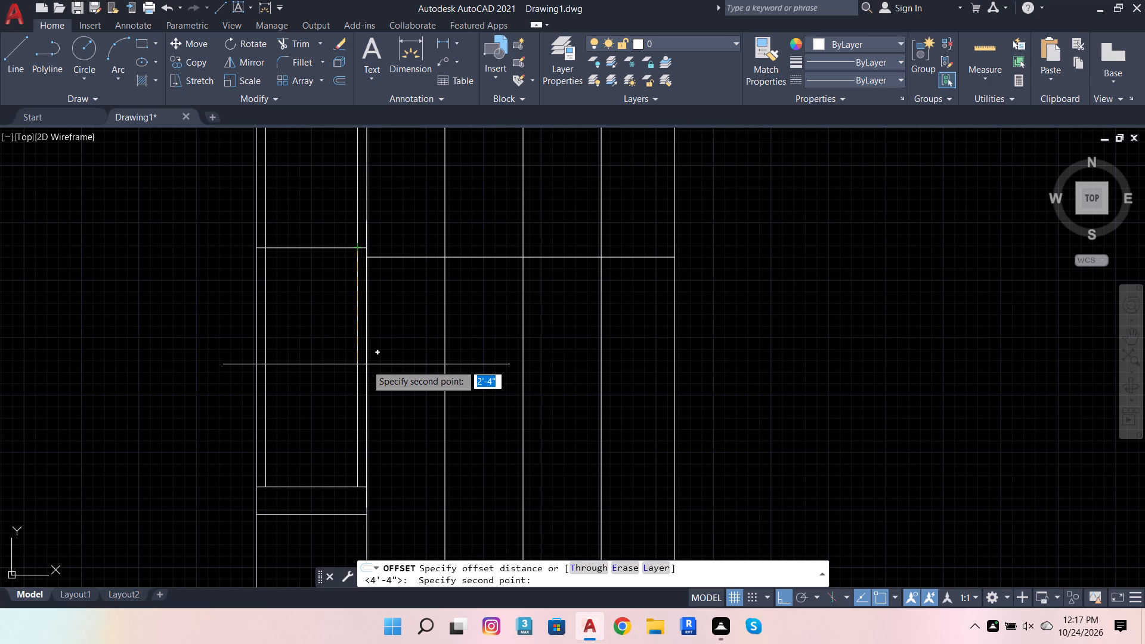
{"action": "type", "text": "2'"}
{"action": "key", "text": "Return"}
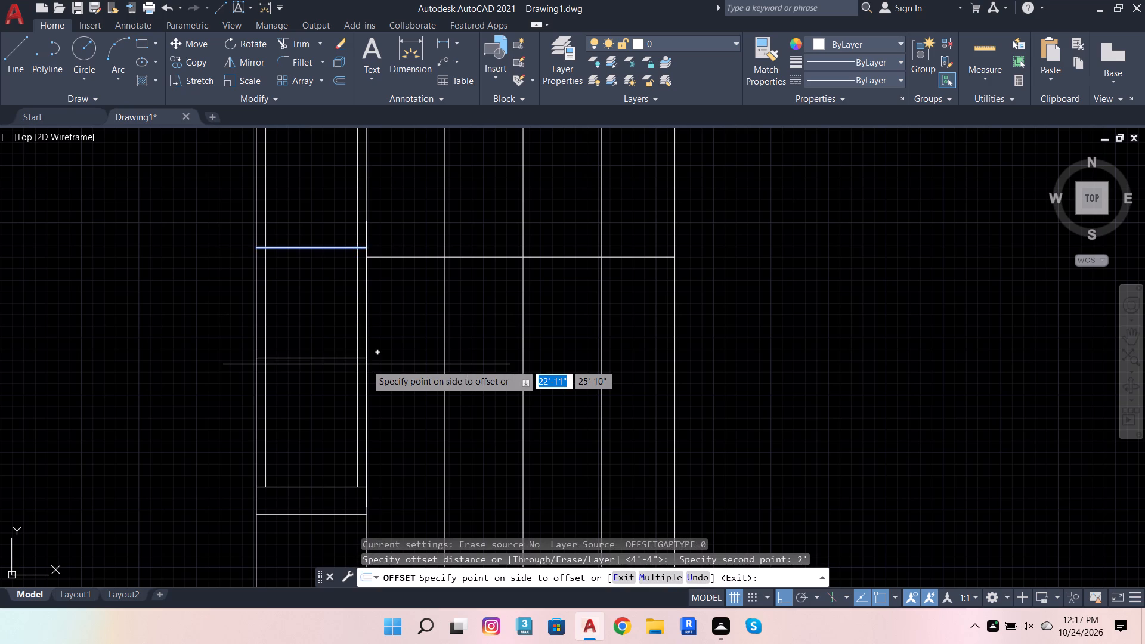
{"action": "left_click", "coordinate": [382, 360]}
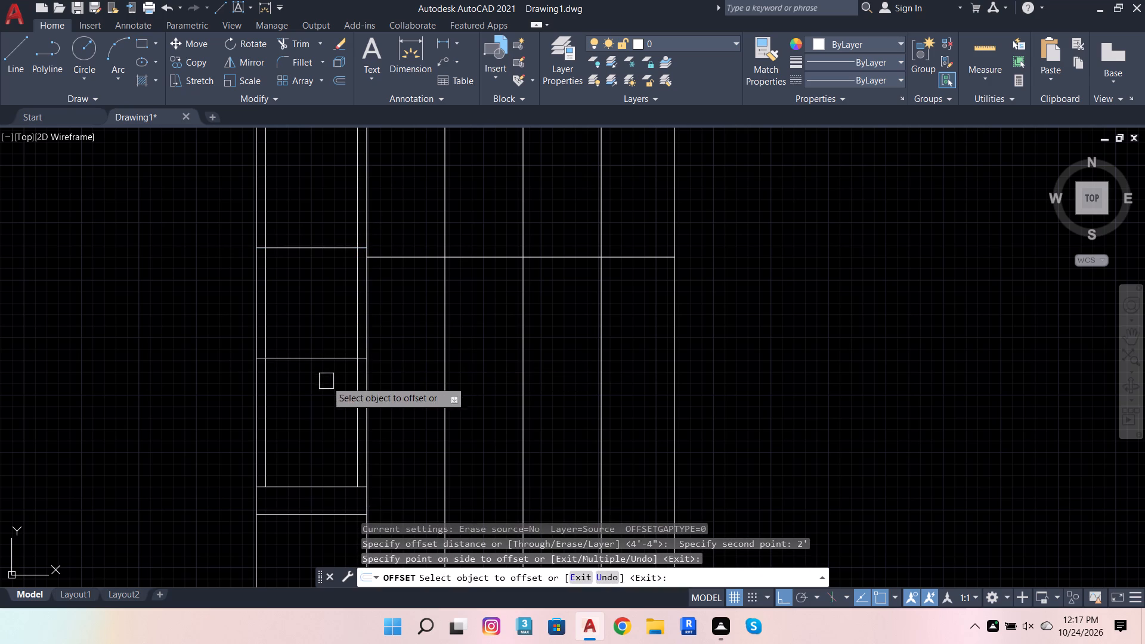
Offset the 2' line in the leftmost strip 8" upward.
{"action": "left_click", "coordinate": [342, 80]}
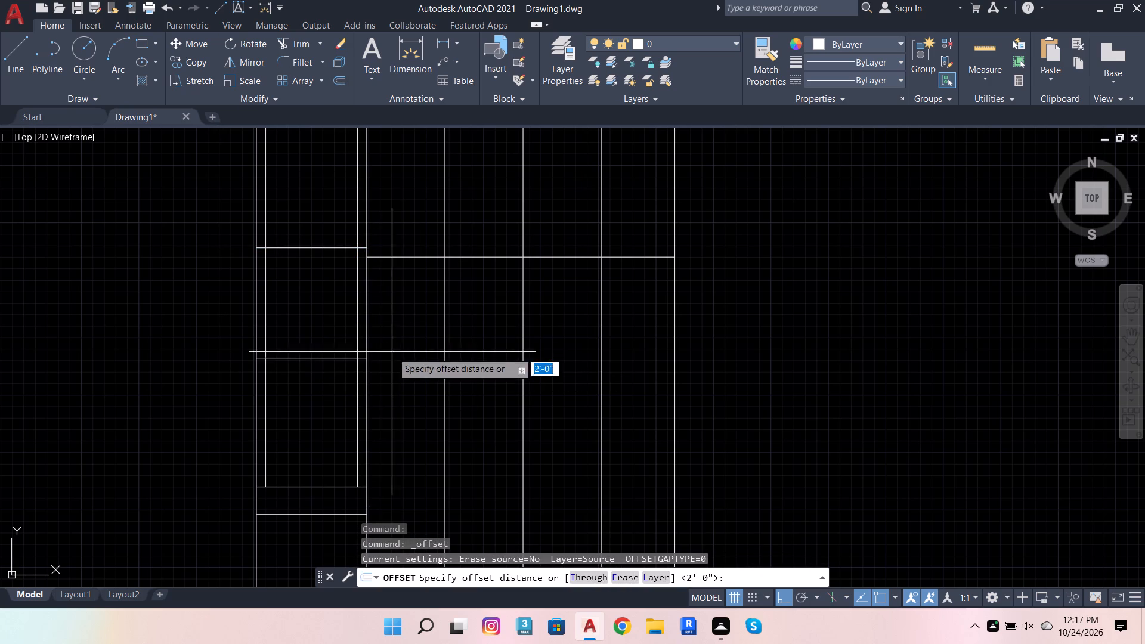
{"action": "left_click", "coordinate": [361, 357]}
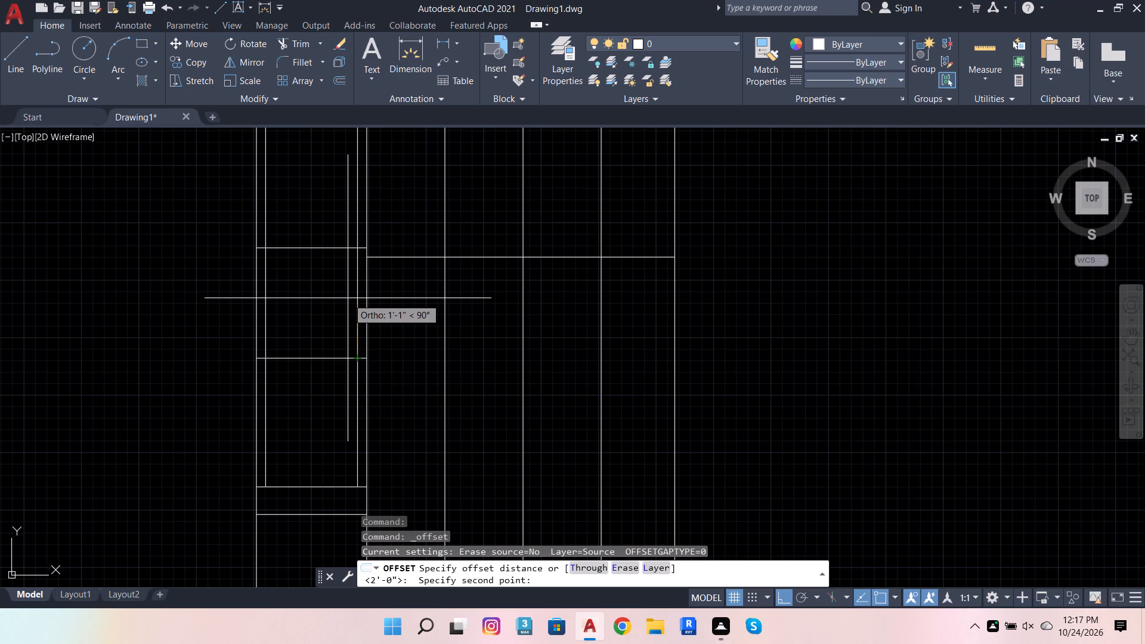
{"action": "key", "text": "8"}
{"action": "key", "text": "Return"}
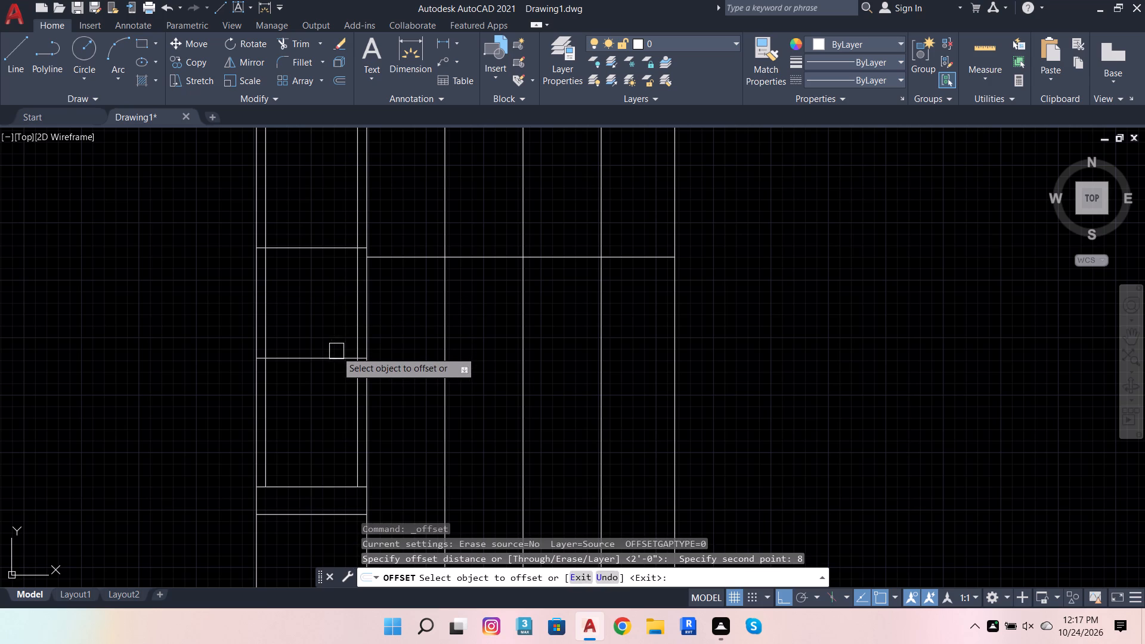
{"action": "left_click", "coordinate": [336, 357]}
{"action": "left_click", "coordinate": [305, 276]}
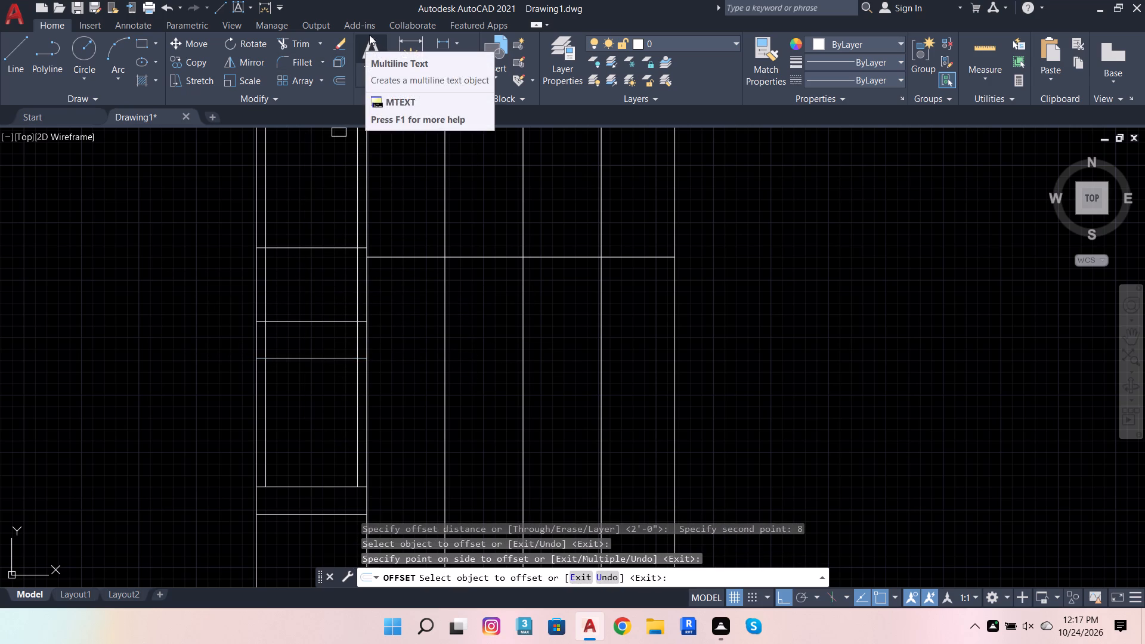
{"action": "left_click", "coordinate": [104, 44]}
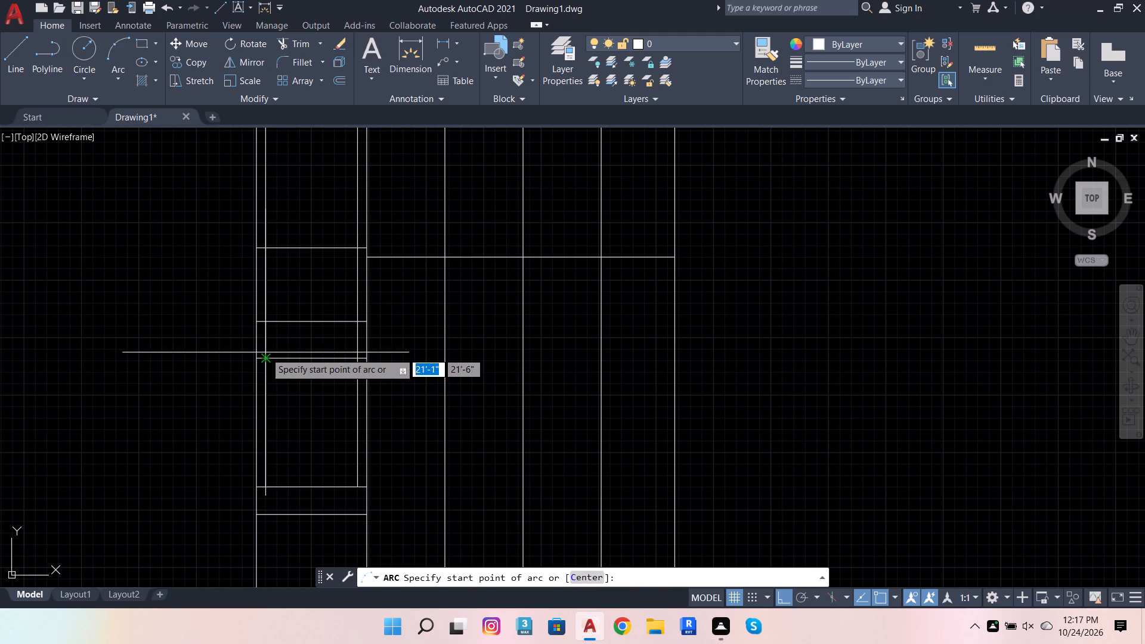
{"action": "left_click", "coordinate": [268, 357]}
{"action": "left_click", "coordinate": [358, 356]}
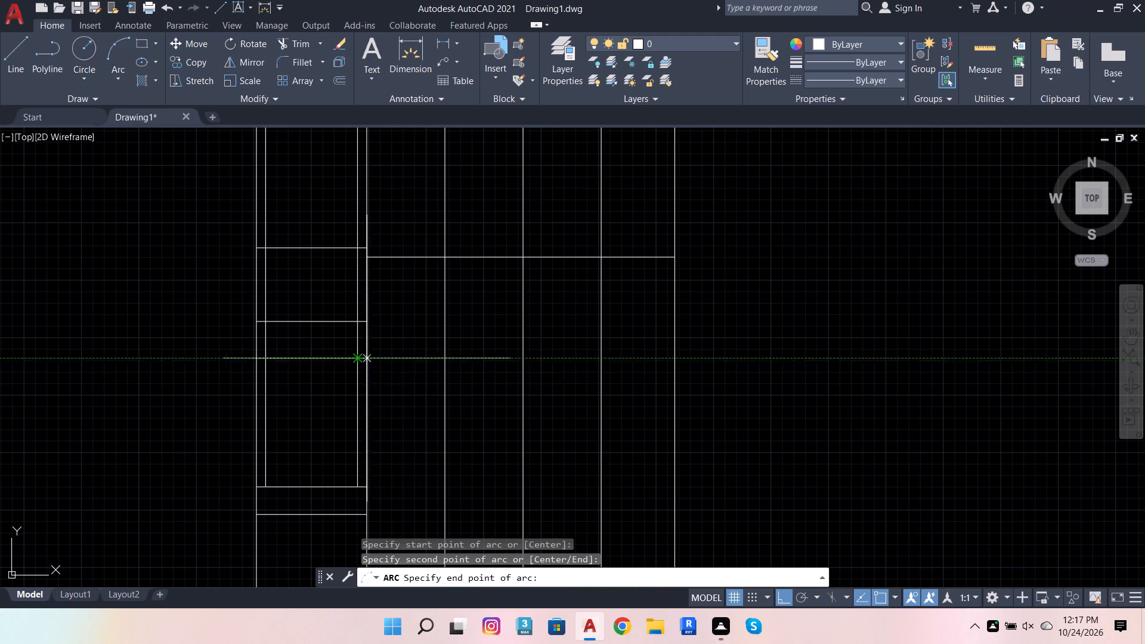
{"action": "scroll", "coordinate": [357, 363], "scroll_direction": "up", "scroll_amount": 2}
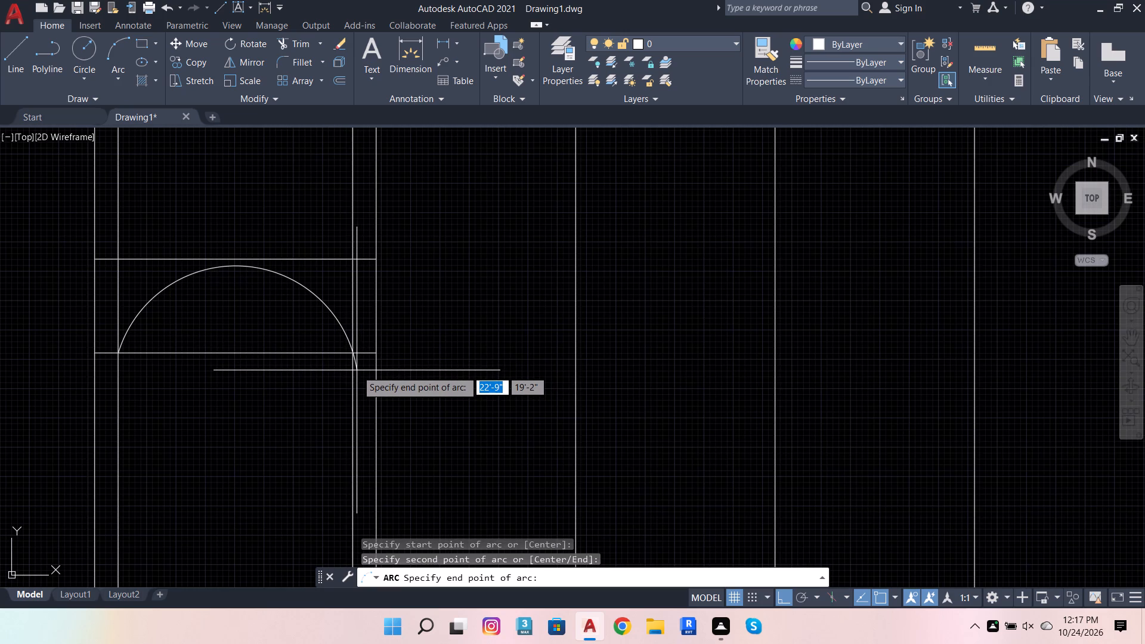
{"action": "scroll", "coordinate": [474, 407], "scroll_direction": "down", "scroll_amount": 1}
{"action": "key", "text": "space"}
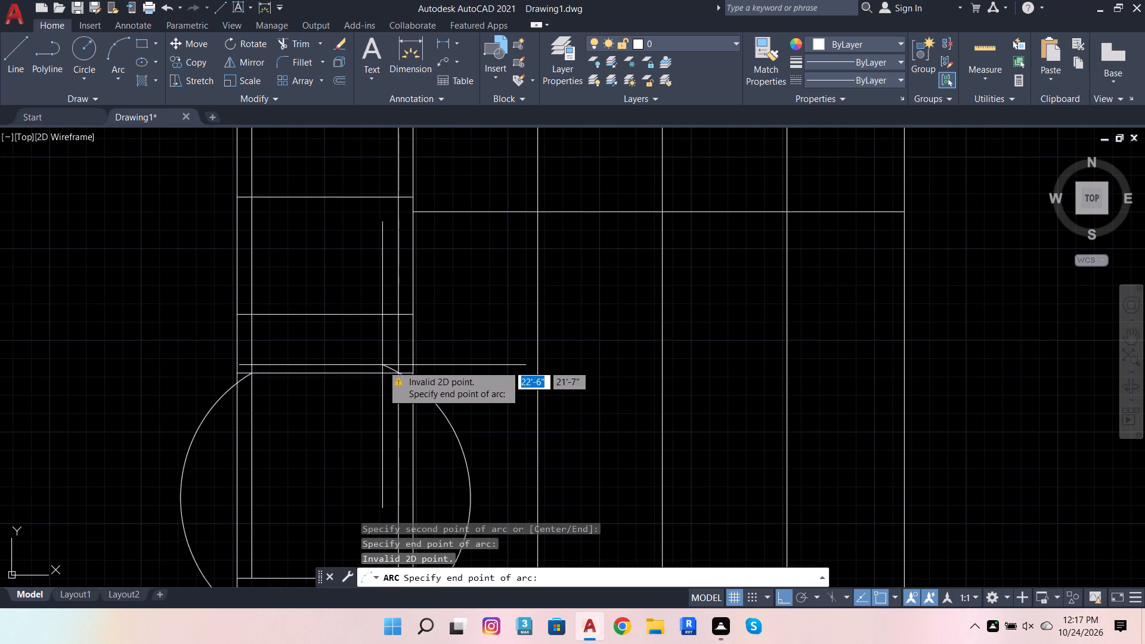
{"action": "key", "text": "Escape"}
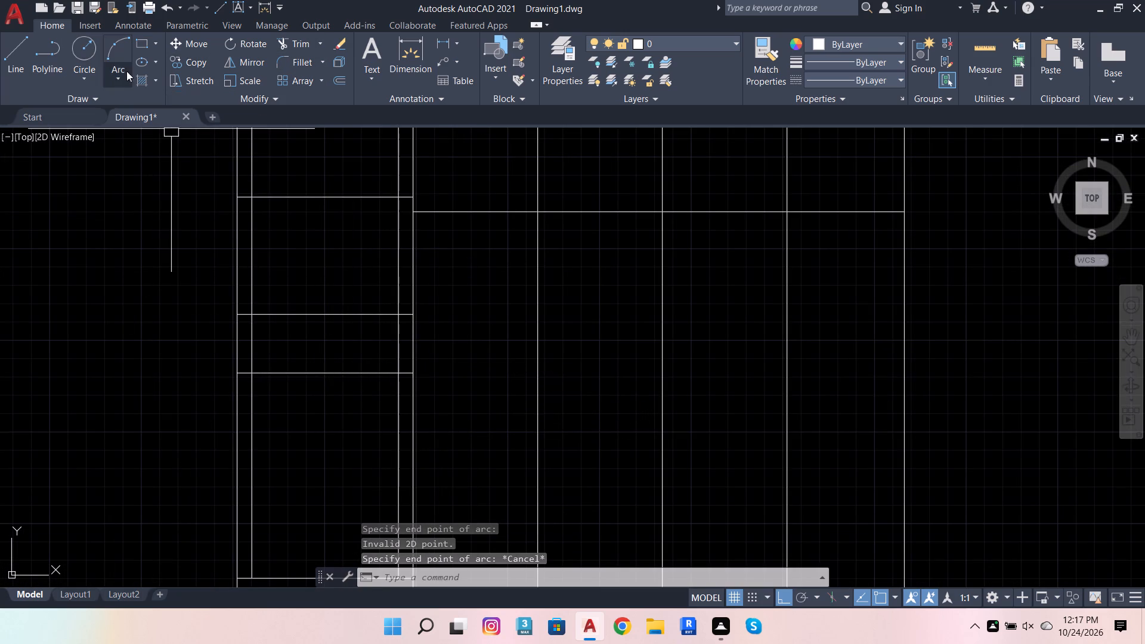
Fillet both upper corners between the 2" inset vertical lines and the 8" offset line with a 6" radius.
{"action": "key", "text": "Escape"}
{"action": "key", "text": "Escape"}
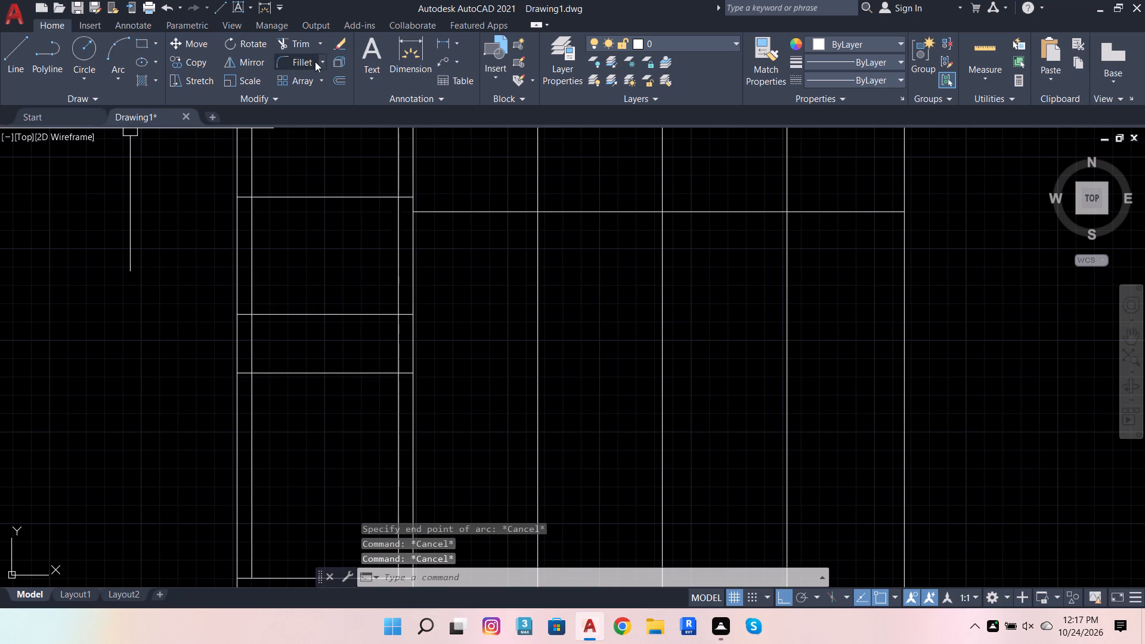
{"action": "left_click", "coordinate": [299, 59]}
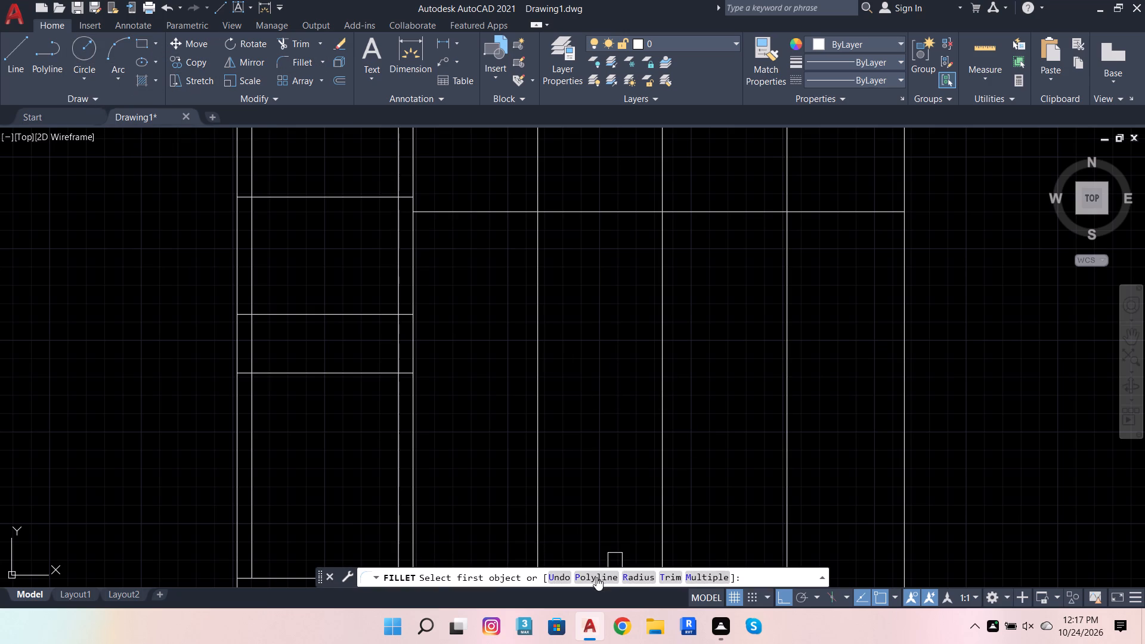
{"action": "left_click", "coordinate": [640, 576]}
{"action": "left_click", "coordinate": [644, 580]}
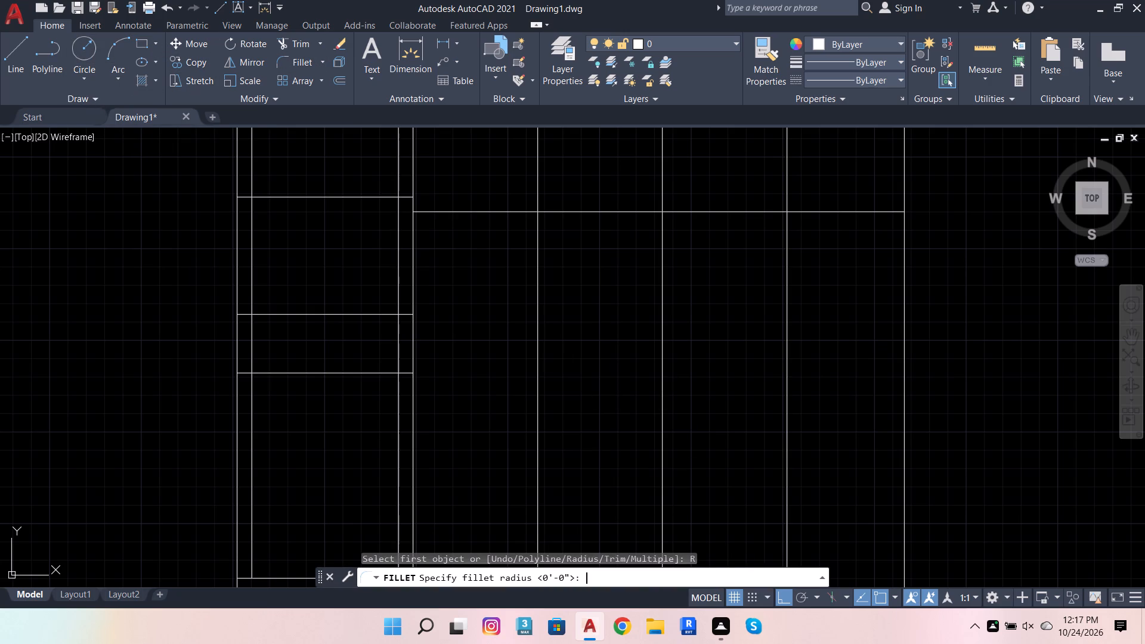
{"action": "key", "text": "6"}
{"action": "key", "text": "Return"}
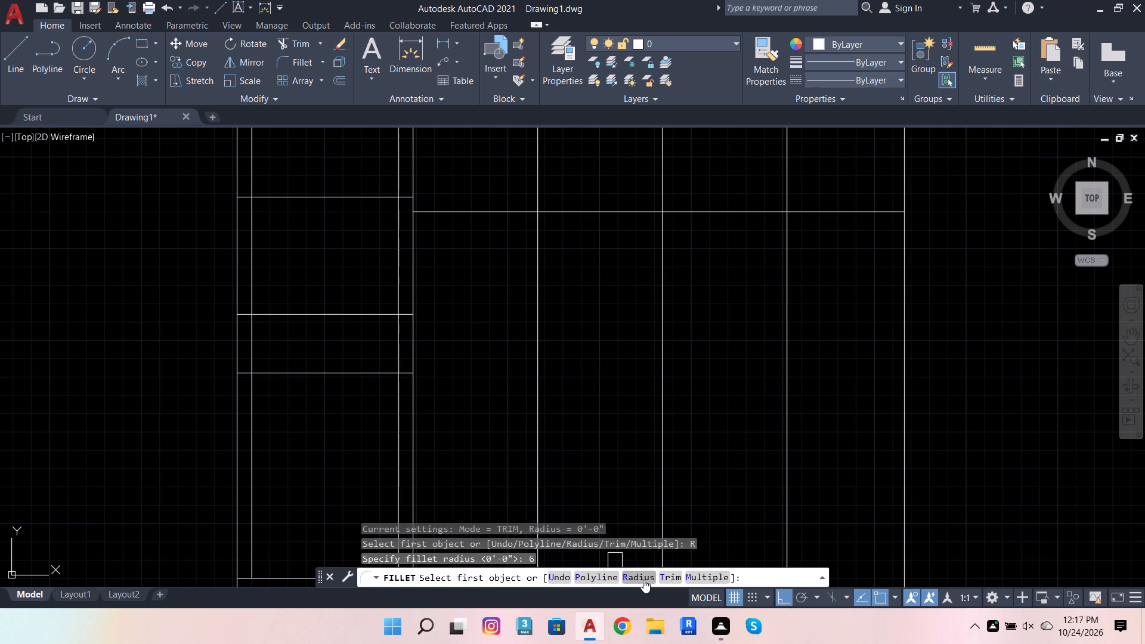
{"action": "left_click", "coordinate": [703, 578]}
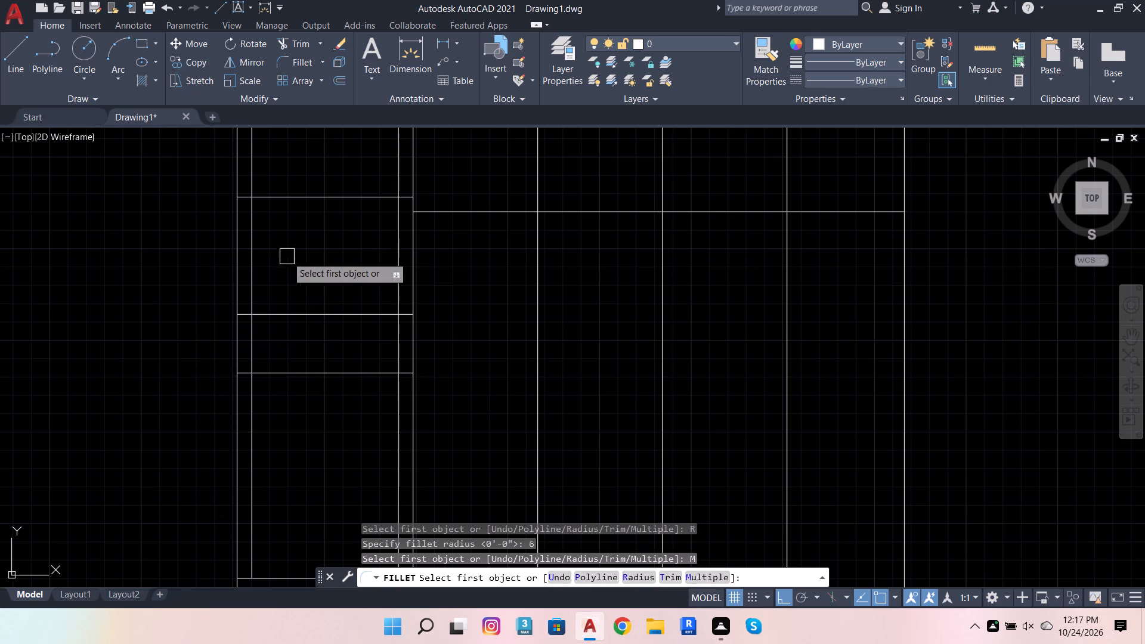
{"action": "scroll", "coordinate": [338, 347], "scroll_direction": "down", "scroll_amount": 1}
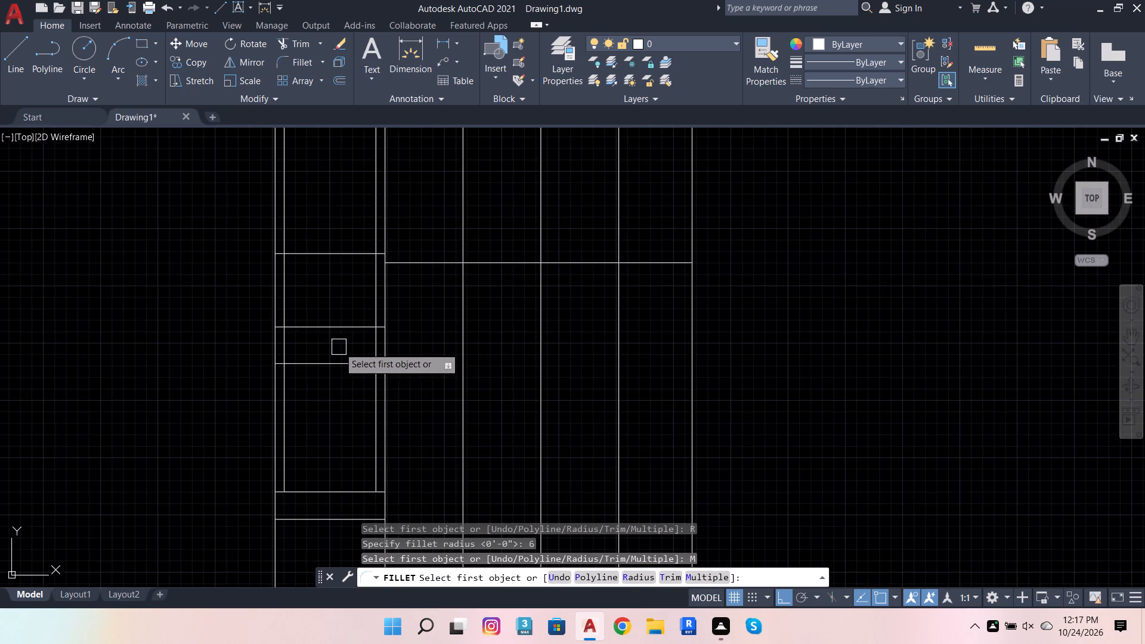
{"action": "scroll", "coordinate": [326, 348], "scroll_direction": "up", "scroll_amount": 1}
{"action": "left_click", "coordinate": [259, 340]}
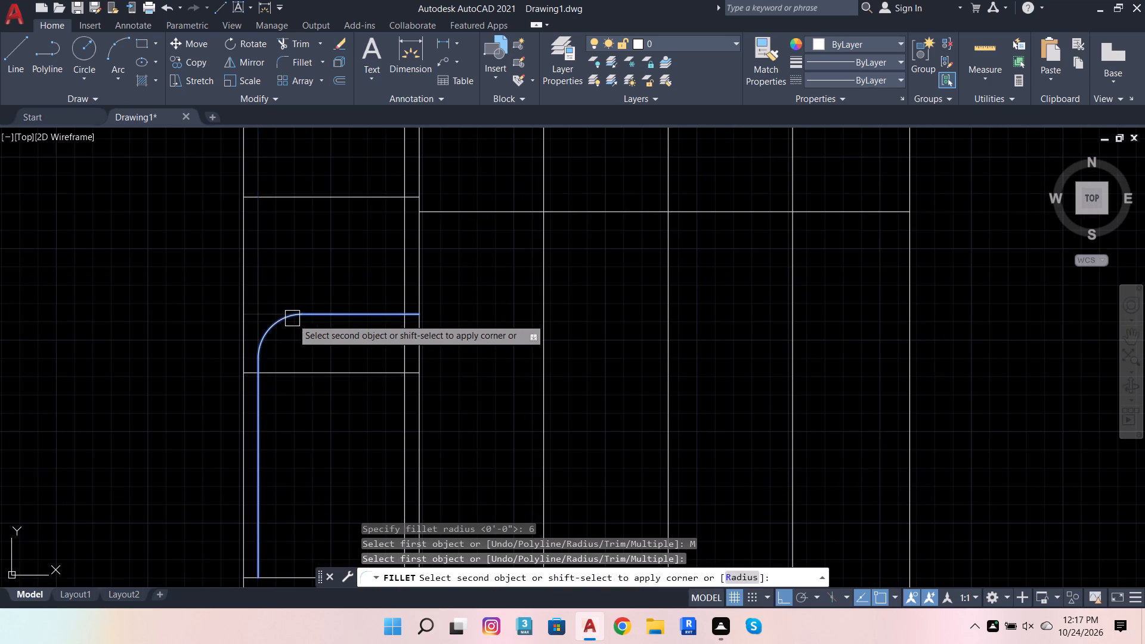
{"action": "left_click", "coordinate": [292, 318]}
{"action": "left_click", "coordinate": [404, 344]}
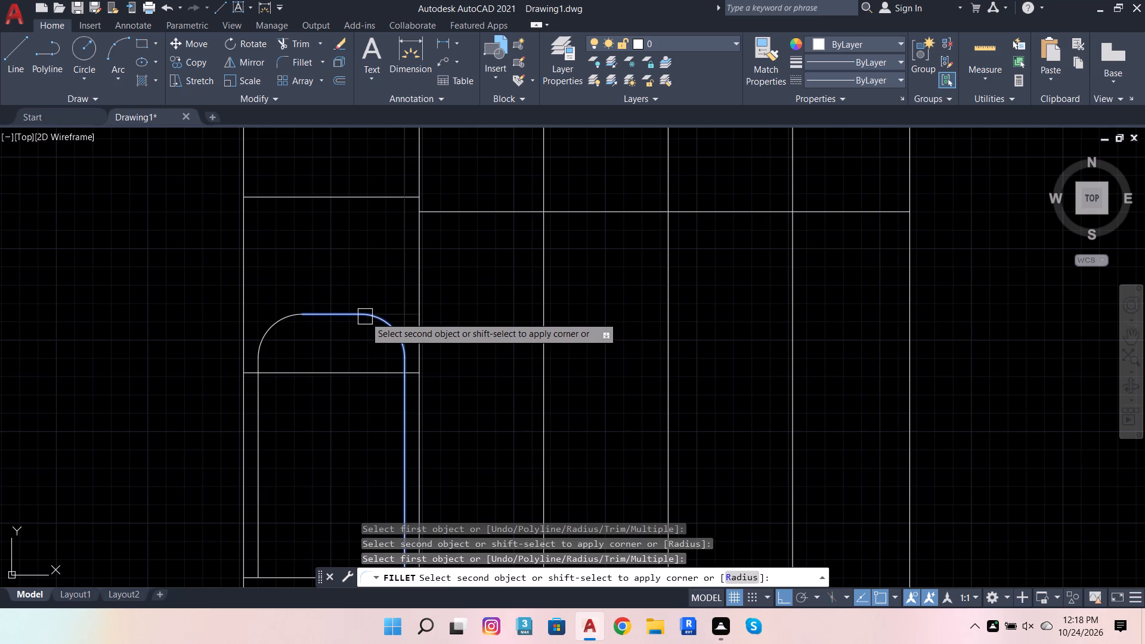
{"action": "left_click", "coordinate": [365, 317]}
{"action": "scroll", "coordinate": [435, 324], "scroll_direction": "down", "scroll_amount": 3}
{"action": "key", "text": "Escape"}
Erase the 4'4" and 2' offset lines above and across the rounded opening in the leftmost strip.
{"action": "scroll", "coordinate": [427, 336], "scroll_direction": "up", "scroll_amount": 2}
{"action": "left_click", "coordinate": [397, 333]}
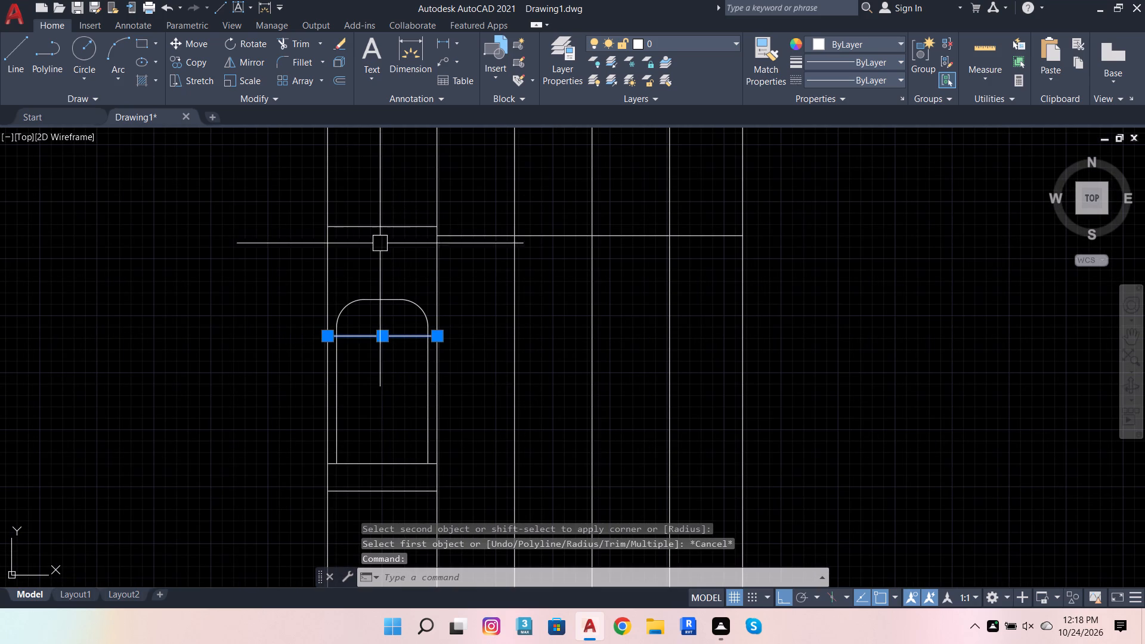
{"action": "left_click", "coordinate": [380, 235]}
{"action": "left_click", "coordinate": [386, 211]}
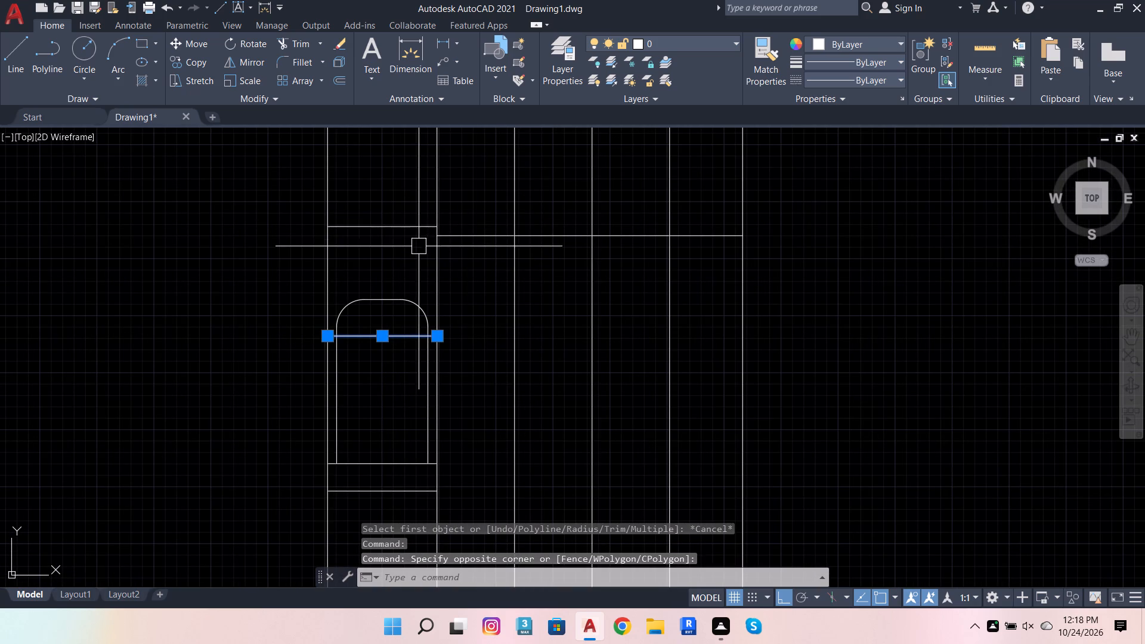
{"action": "left_click", "coordinate": [414, 228]}
{"action": "key", "text": "shift+Delete"}
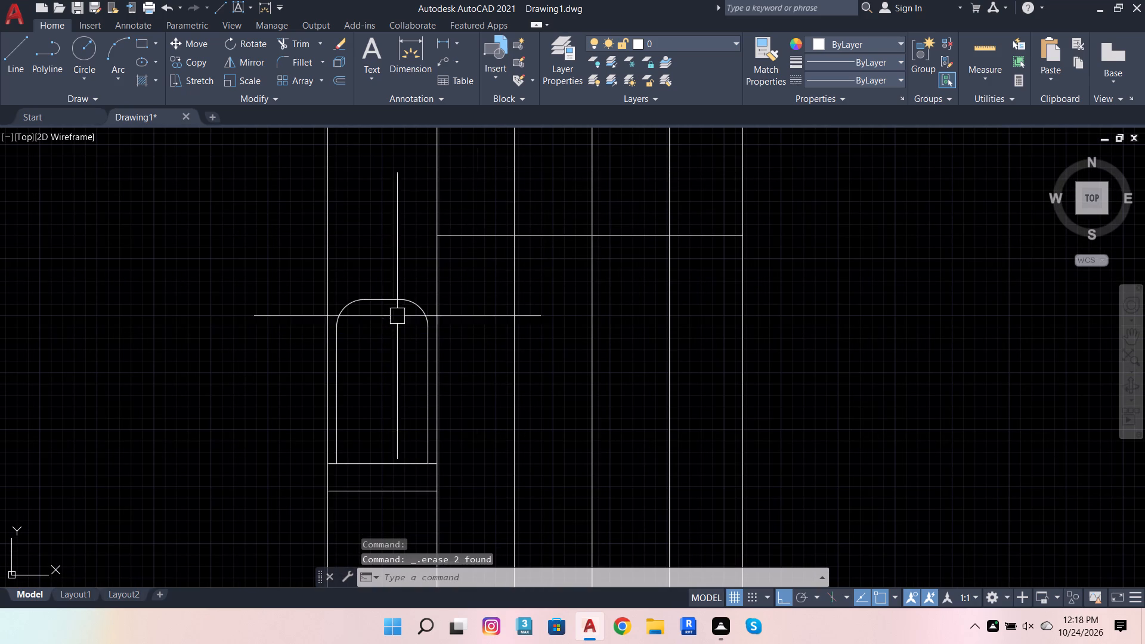
Move the rounded top of the leftmost strip's opening, both fillet arcs and the line between them, 6" upward.
{"action": "left_click", "coordinate": [380, 323]}
{"action": "left_click", "coordinate": [382, 258]}
{"action": "scroll", "coordinate": [418, 323], "scroll_direction": "up", "scroll_amount": 3}
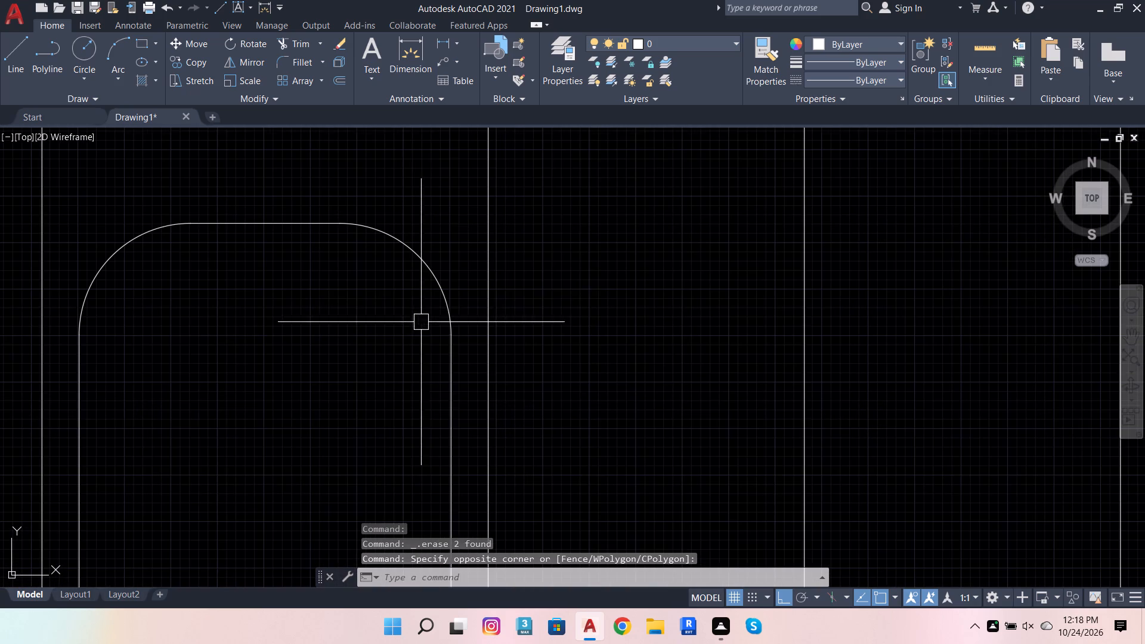
{"action": "left_click", "coordinate": [461, 283]}
{"action": "left_click", "coordinate": [161, 212]}
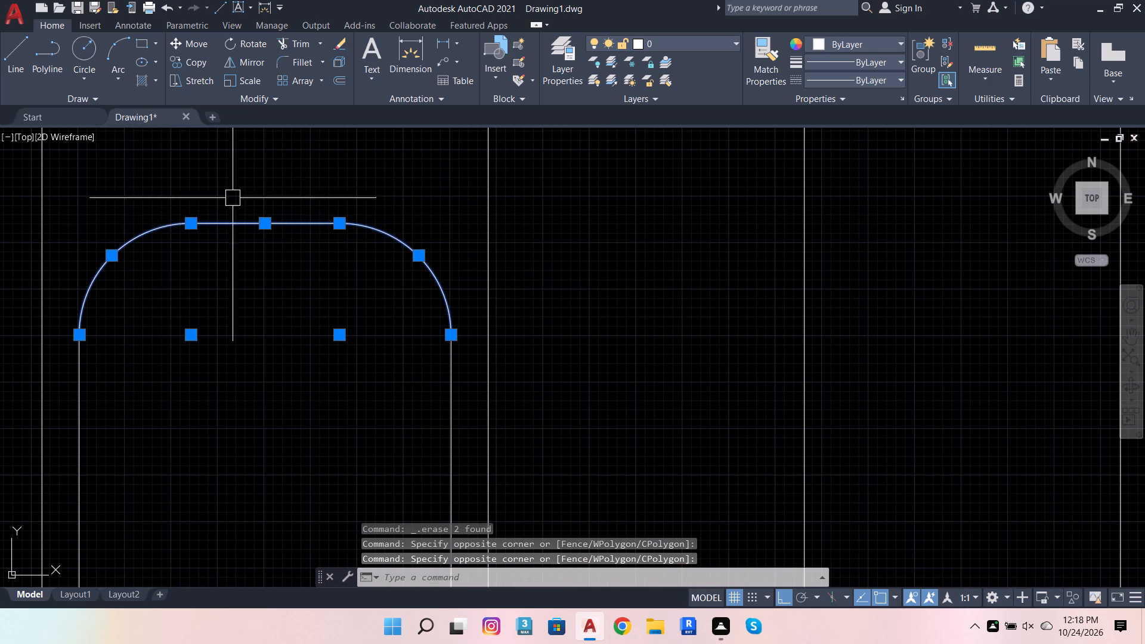
{"action": "scroll", "coordinate": [344, 302], "scroll_direction": "down", "scroll_amount": 2}
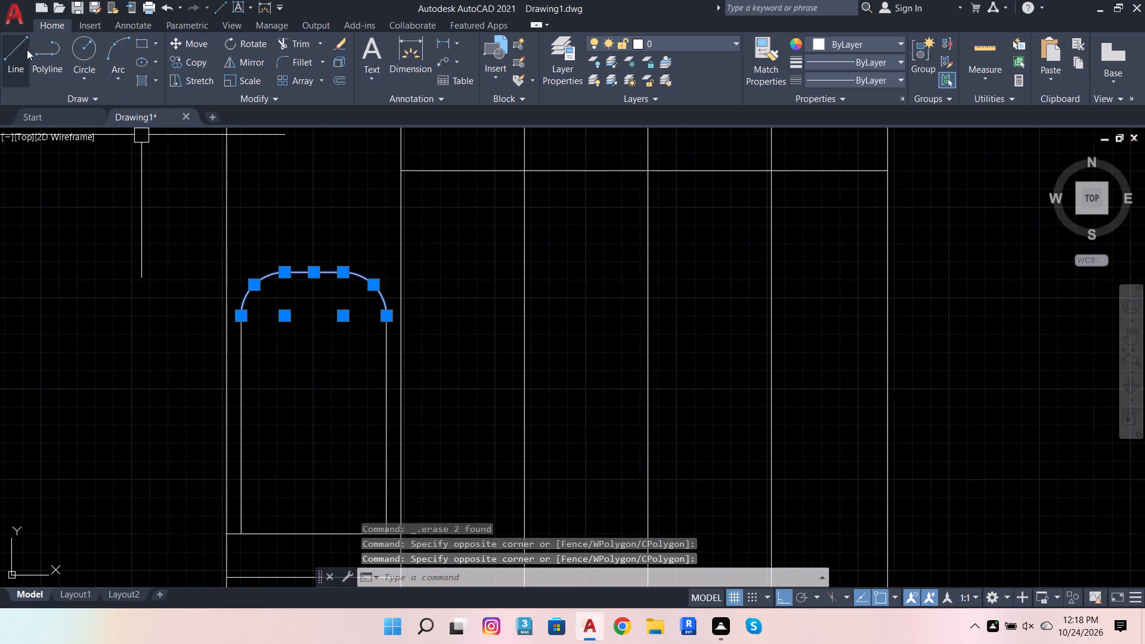
{"action": "left_click", "coordinate": [185, 40]}
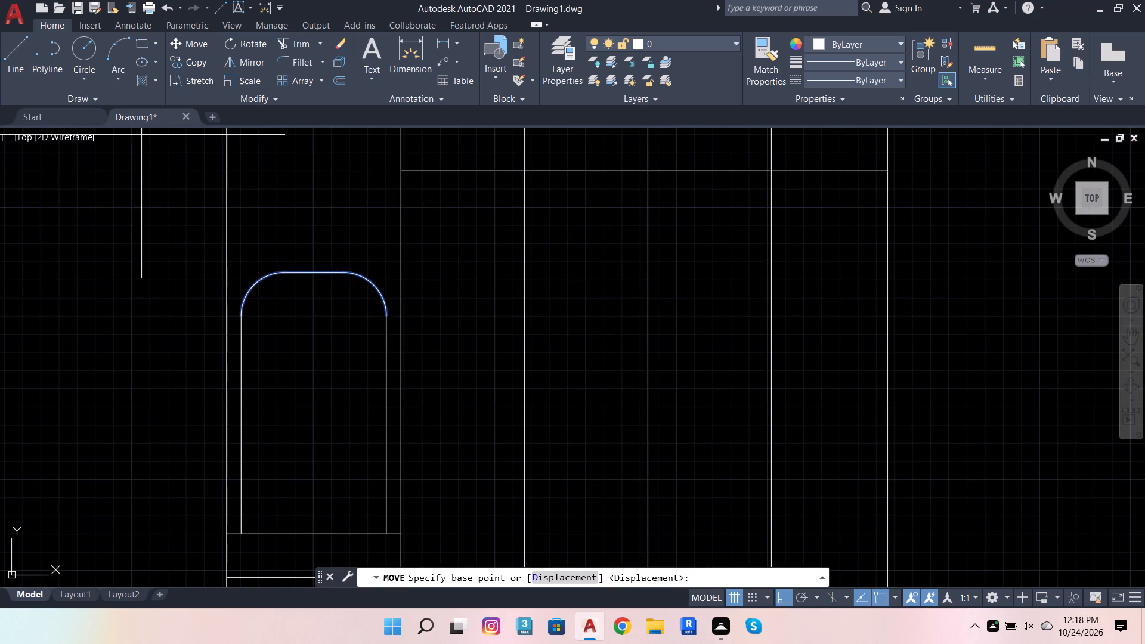
{"action": "scroll", "coordinate": [265, 310], "scroll_direction": "up", "scroll_amount": 2}
{"action": "left_click", "coordinate": [194, 319]}
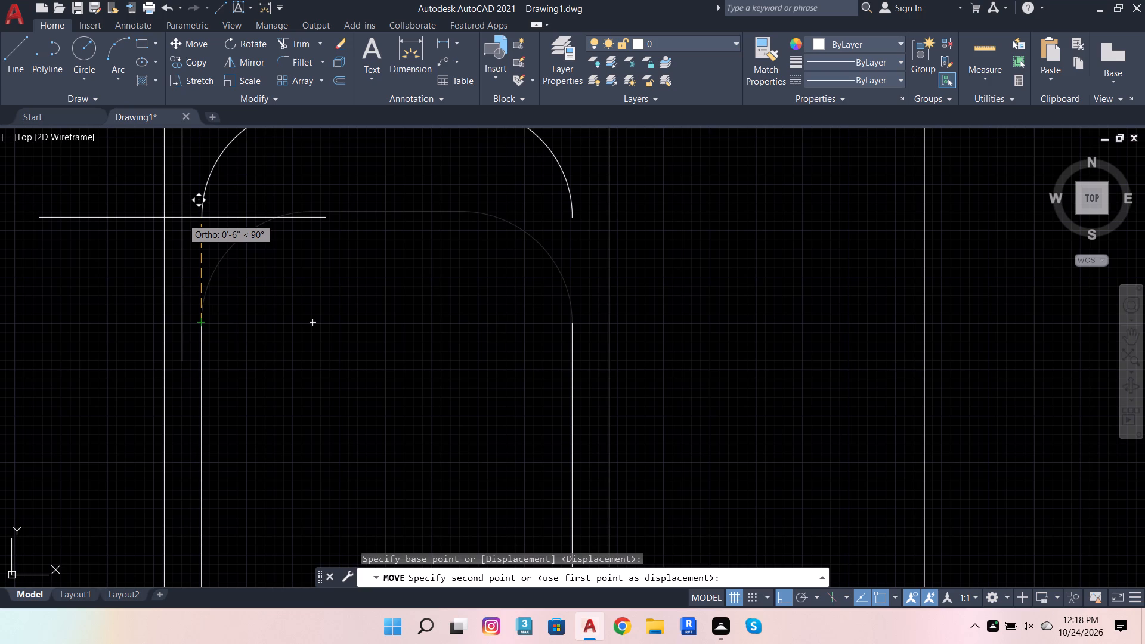
{"action": "key", "text": "6"}
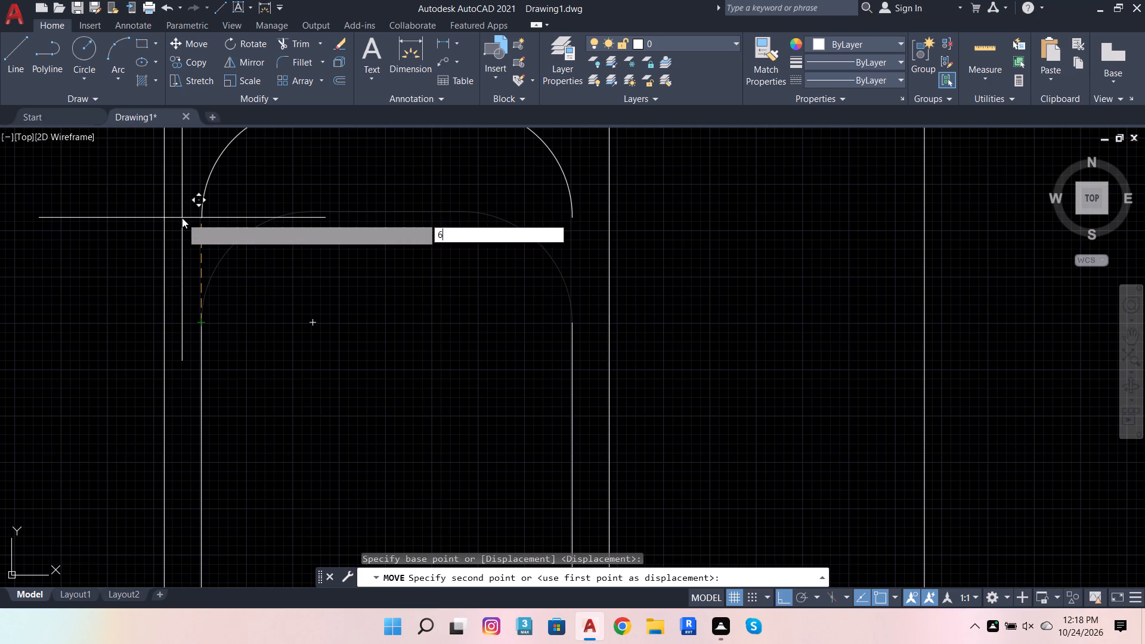
{"action": "key", "text": "Return"}
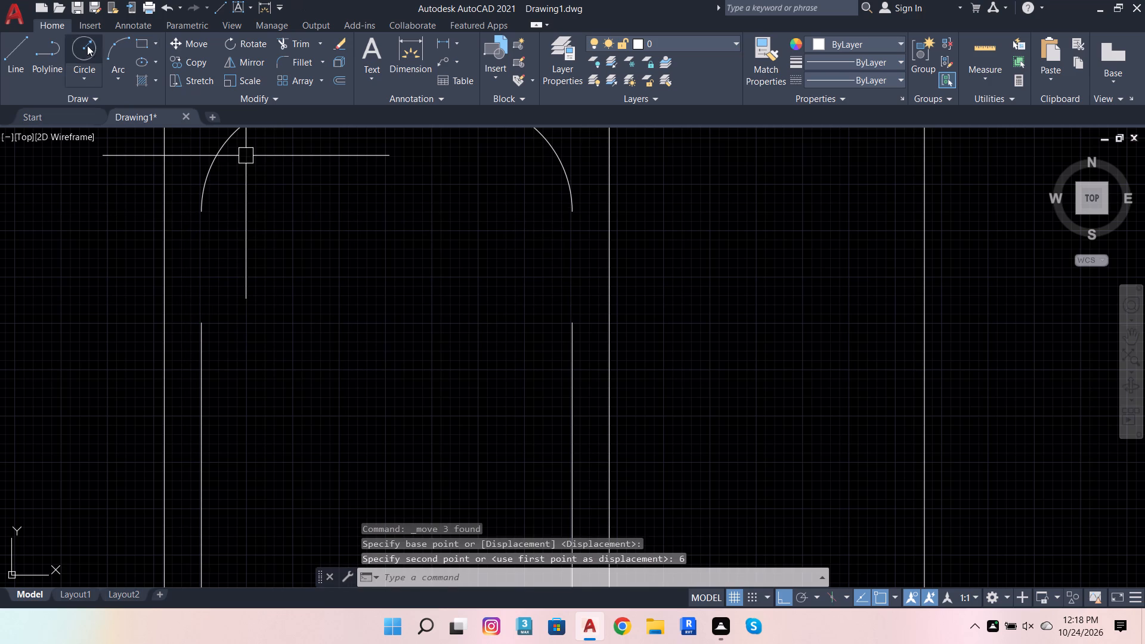
Extend both 2" inset vertical lines up to the ends of the moved fillet arcs.
{"action": "left_click", "coordinate": [294, 37]}
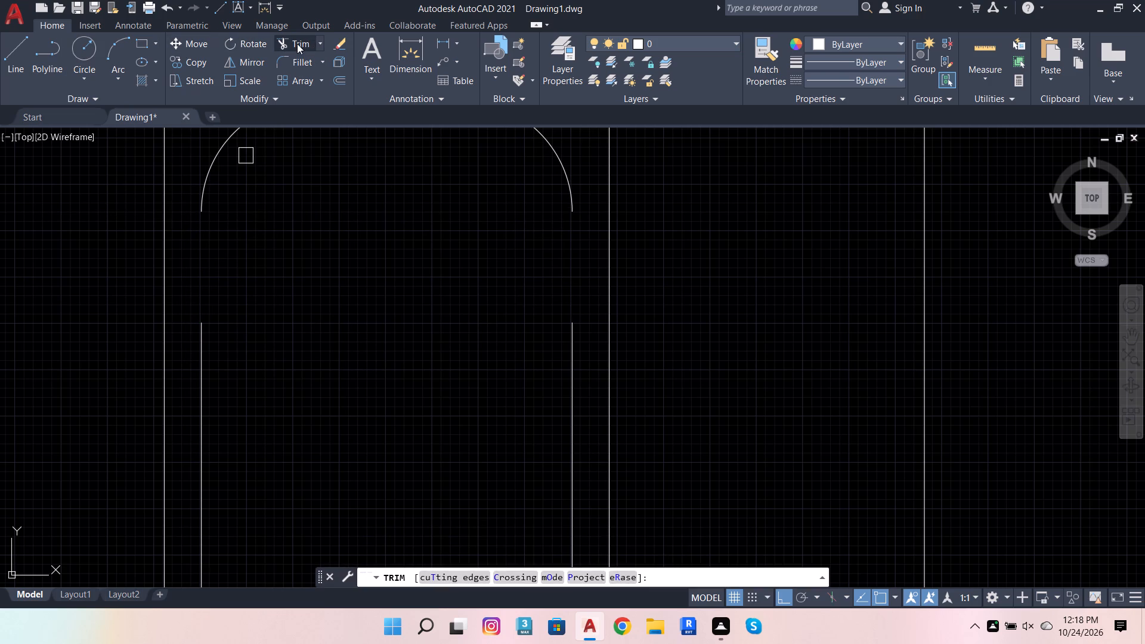
{"action": "left_click", "coordinate": [297, 44]}
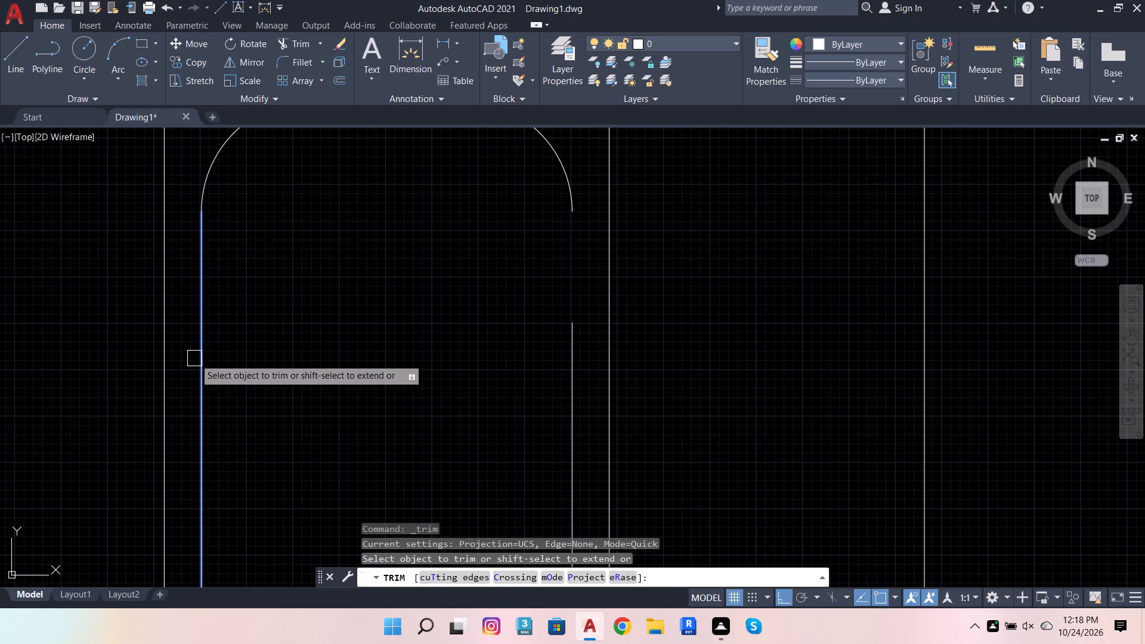
{"action": "left_click", "coordinate": [194, 358], "text": "shift"}
{"action": "left_click", "coordinate": [570, 349], "text": "shift"}
{"action": "scroll", "coordinate": [452, 317], "scroll_direction": "down", "scroll_amount": 4}
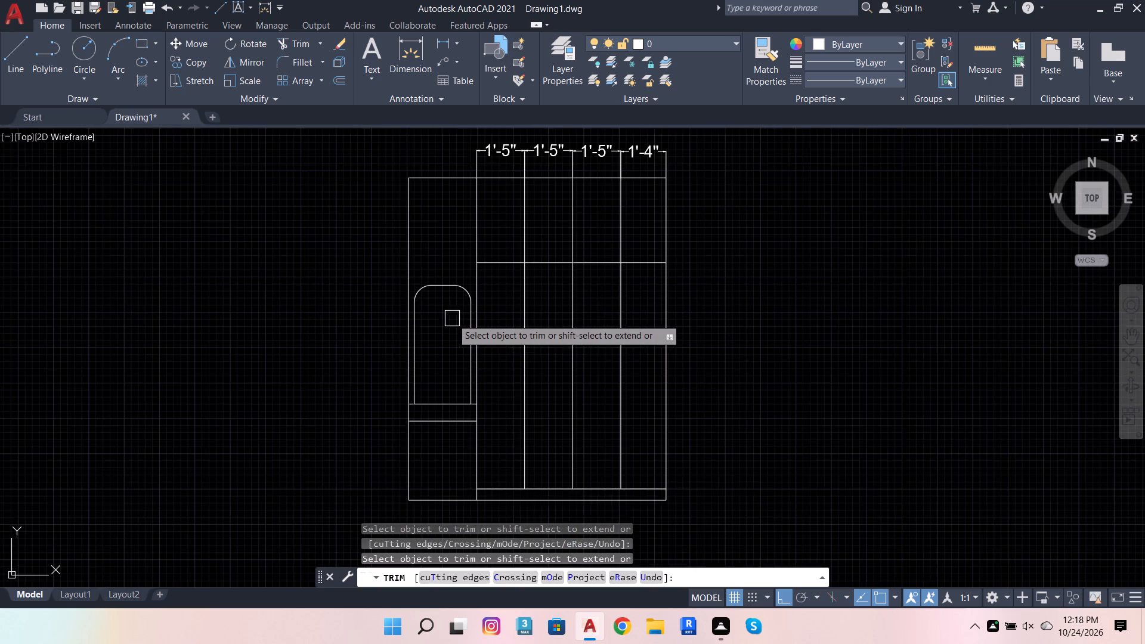
{"action": "scroll", "coordinate": [485, 289], "scroll_direction": "up", "scroll_amount": 3}
{"action": "key", "text": "Escape"}
{"action": "key", "text": "Escape"}
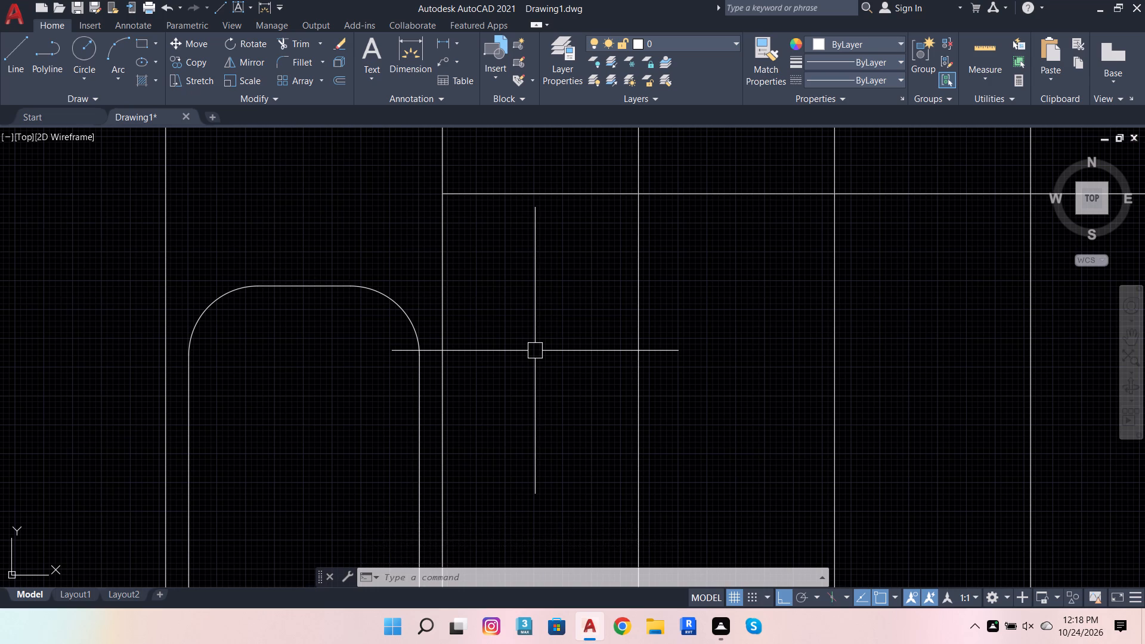
{"action": "key", "text": "Escape"}
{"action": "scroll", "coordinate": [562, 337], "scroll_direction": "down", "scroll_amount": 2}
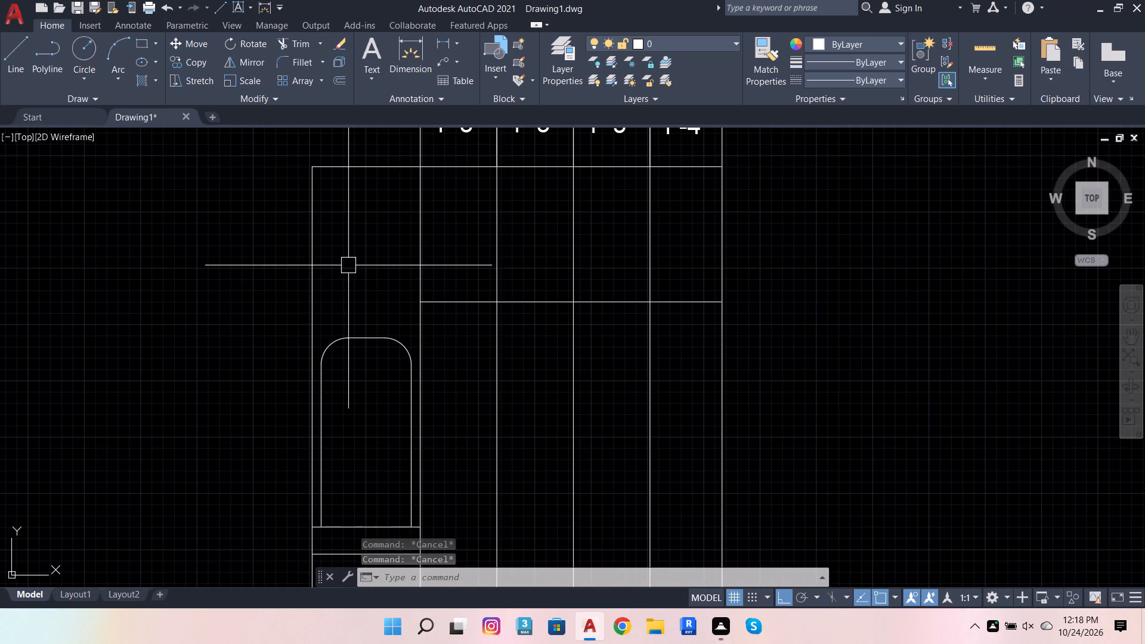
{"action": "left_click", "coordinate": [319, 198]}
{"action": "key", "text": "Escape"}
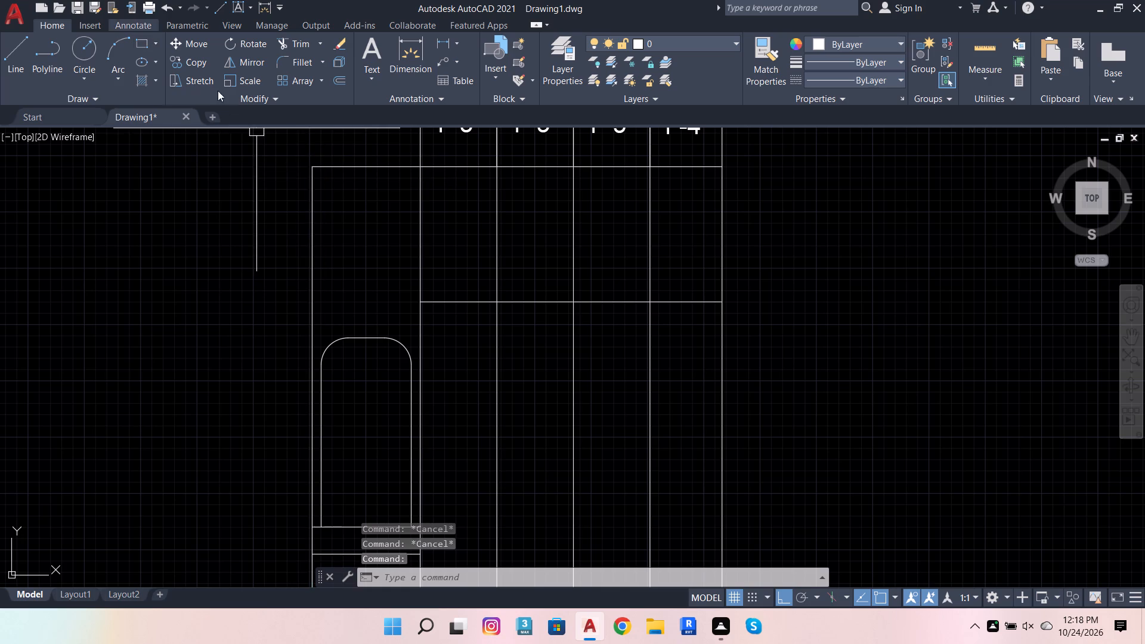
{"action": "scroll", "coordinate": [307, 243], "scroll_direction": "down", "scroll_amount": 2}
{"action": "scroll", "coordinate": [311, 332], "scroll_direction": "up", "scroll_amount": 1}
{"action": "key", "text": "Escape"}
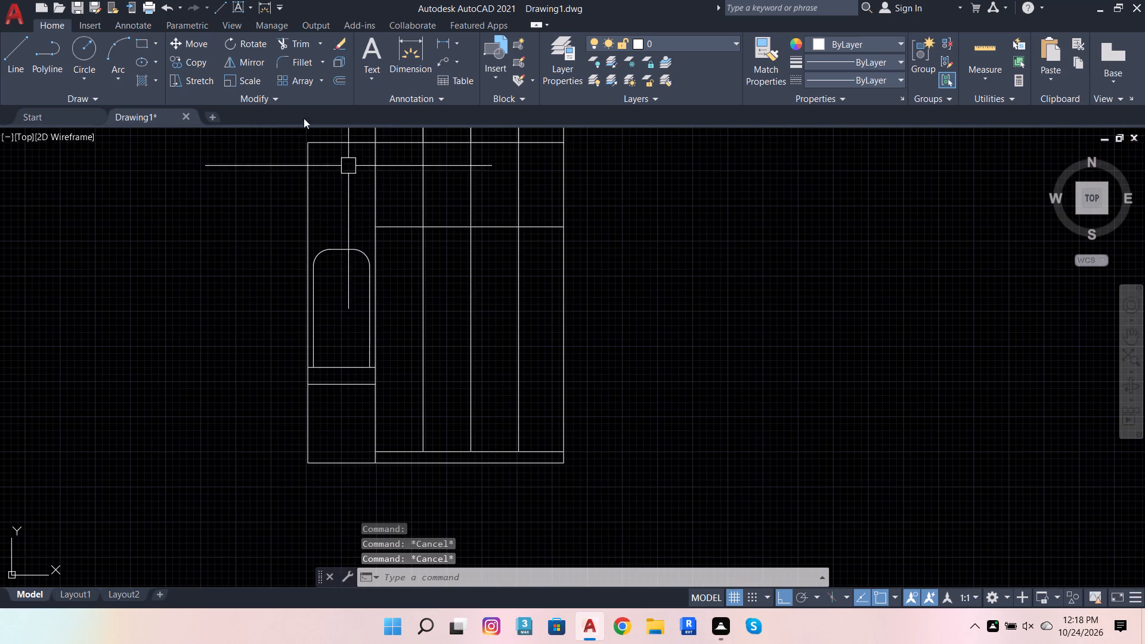
Draw a vertical line from the left end of the 6" band's upper line to above the layout's top edge.
{"action": "left_click", "coordinate": [21, 55]}
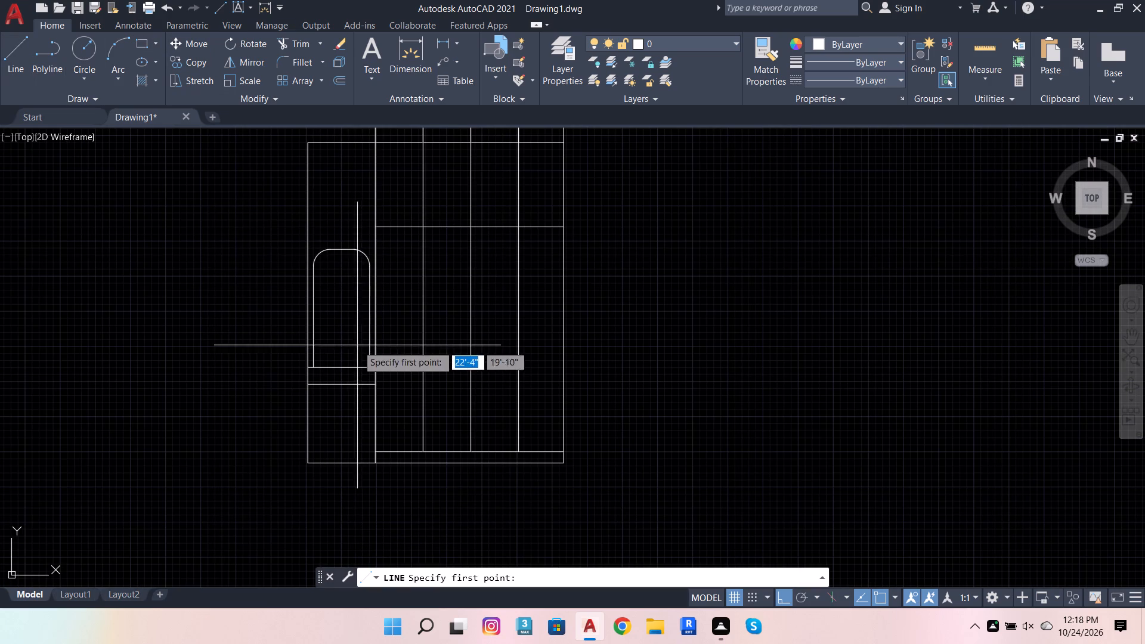
{"action": "scroll", "coordinate": [318, 364], "scroll_direction": "up", "scroll_amount": 2}
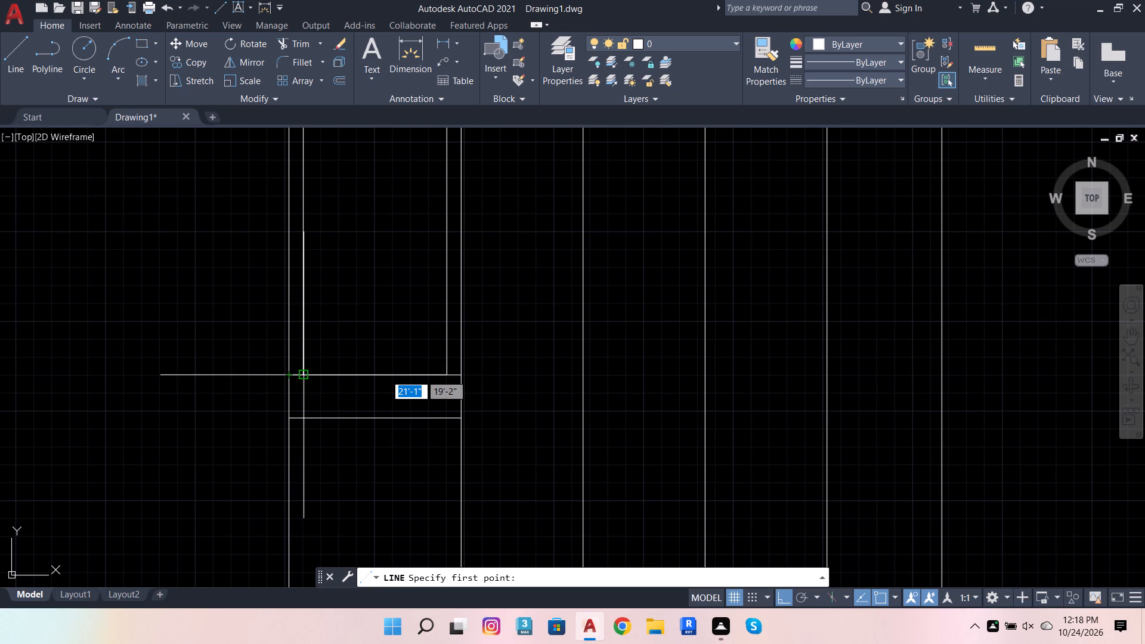
{"action": "scroll", "coordinate": [295, 379], "scroll_direction": "down", "scroll_amount": 1}
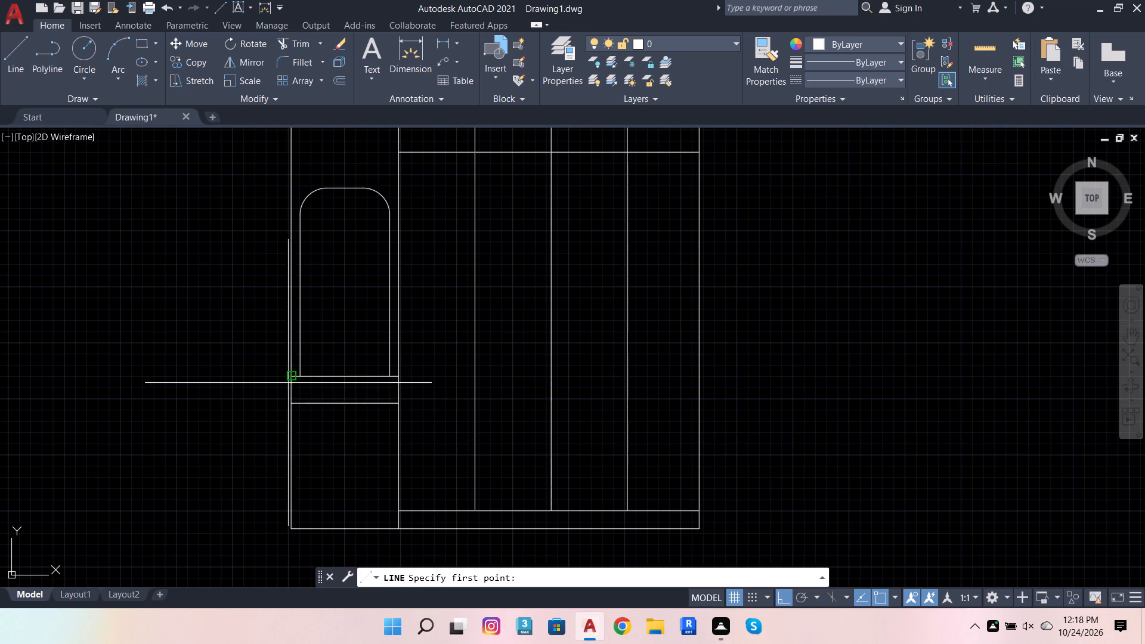
{"action": "scroll", "coordinate": [280, 384], "scroll_direction": "up", "scroll_amount": 2}
{"action": "left_click", "coordinate": [305, 369]}
{"action": "scroll", "coordinate": [342, 409], "scroll_direction": "down", "scroll_amount": 3}
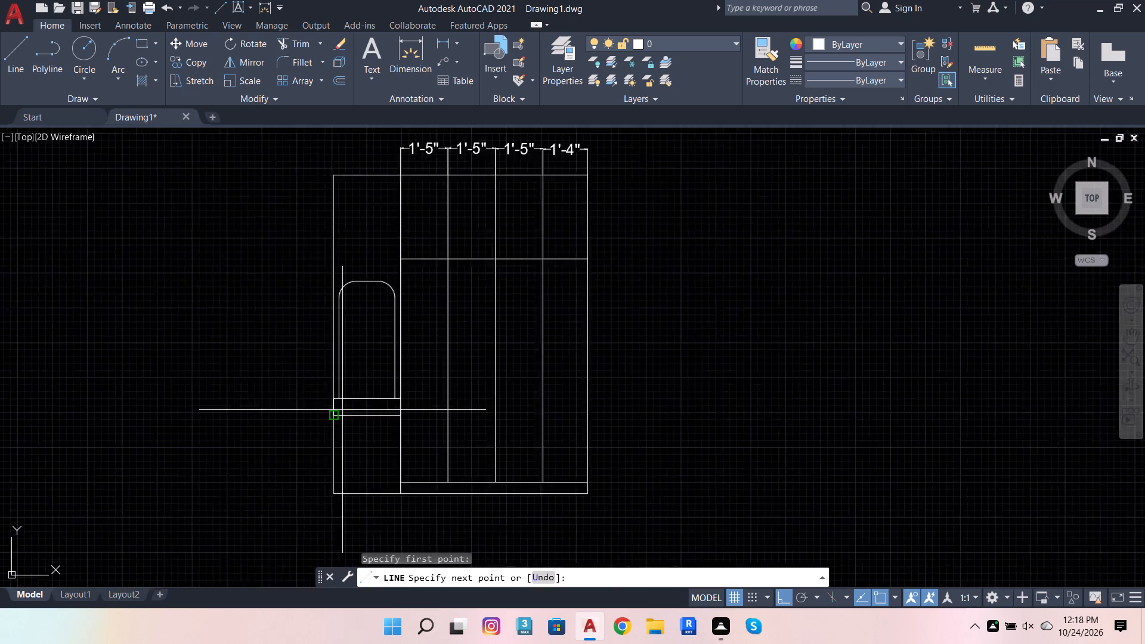
{"action": "scroll", "coordinate": [342, 410], "scroll_direction": "down", "scroll_amount": 2}
{"action": "scroll", "coordinate": [346, 285], "scroll_direction": "up", "scroll_amount": 3}
{"action": "left_click", "coordinate": [343, 278]}
{"action": "key", "text": "Escape"}
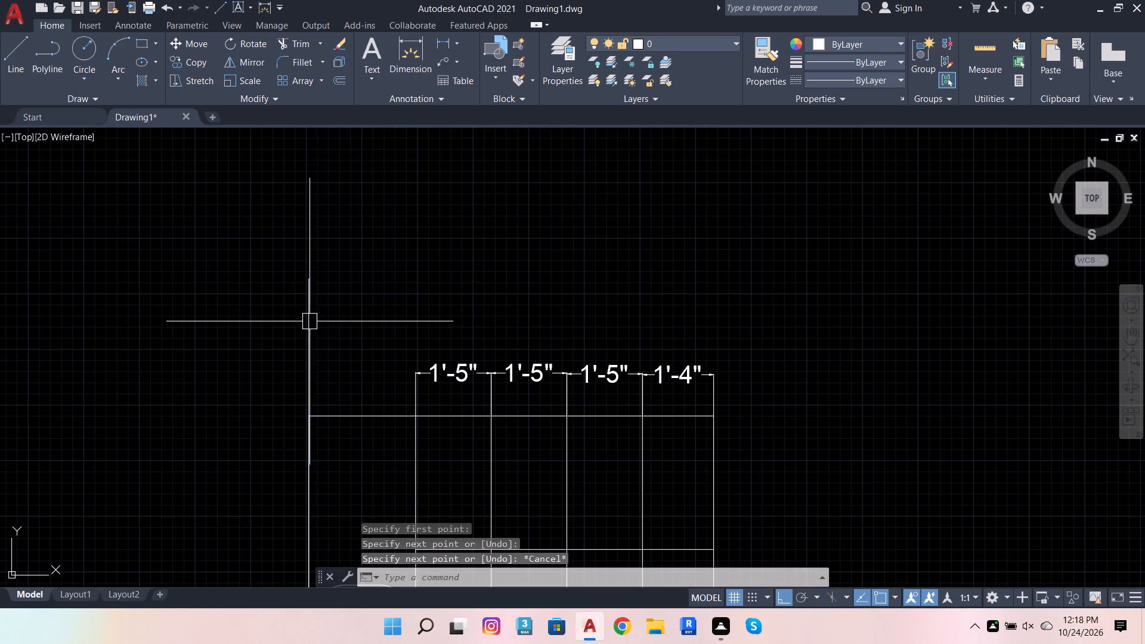
Offset the vertical line on the leftmost strip's left edge by 1.6" to the right, repeating from each new line to make four copies.
{"action": "left_click", "coordinate": [310, 321]}
{"action": "key", "text": "Escape"}
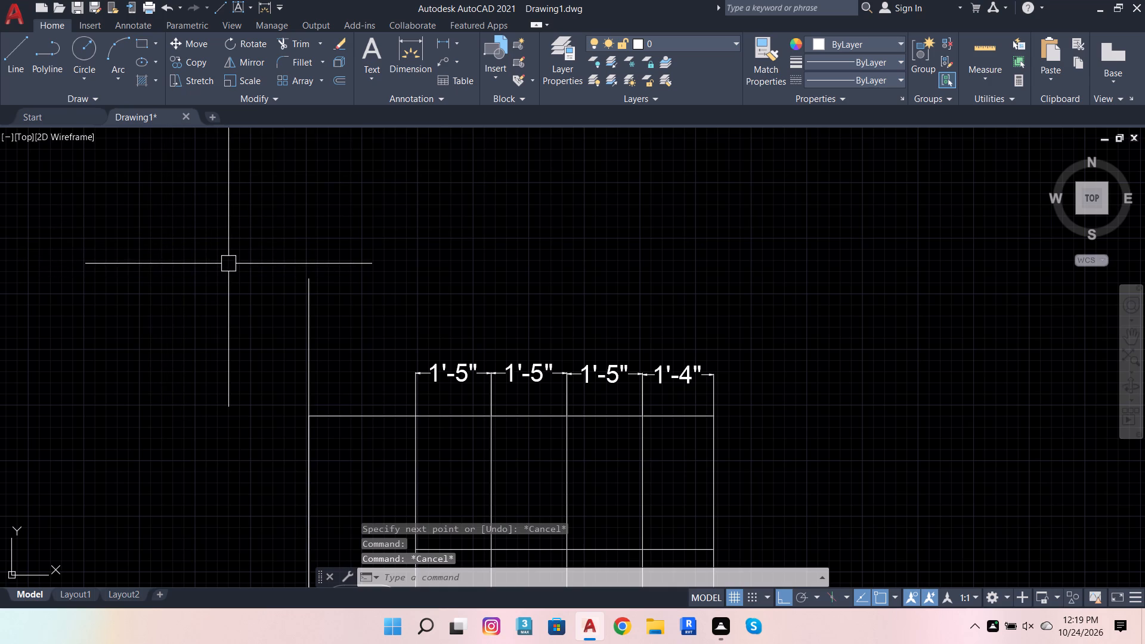
{"action": "left_click", "coordinate": [306, 310]}
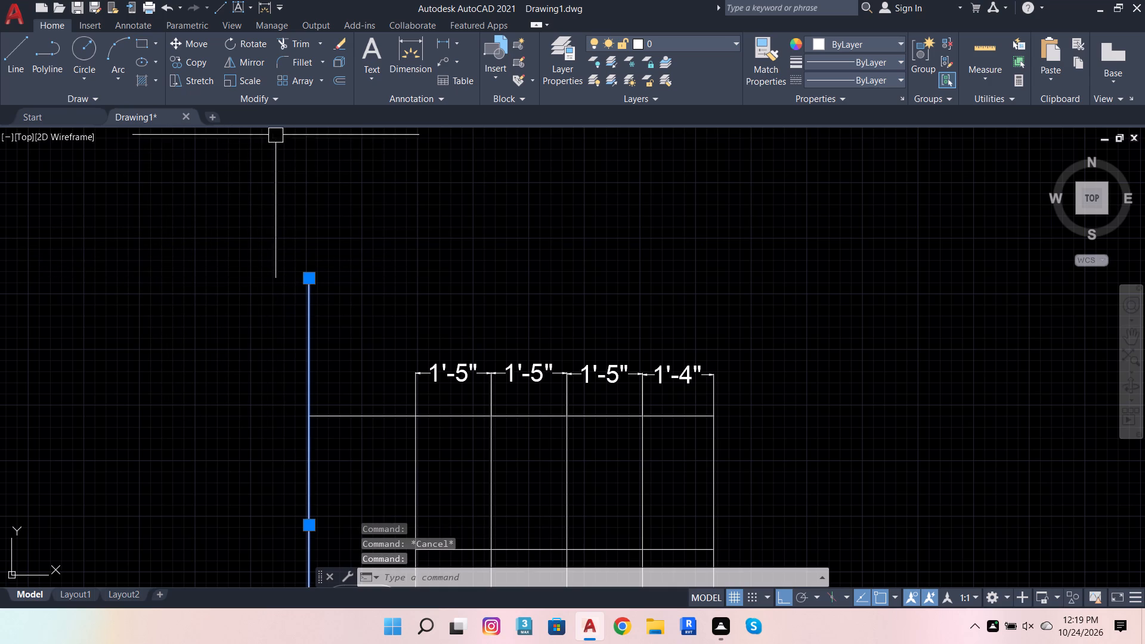
{"action": "left_click", "coordinate": [336, 78]}
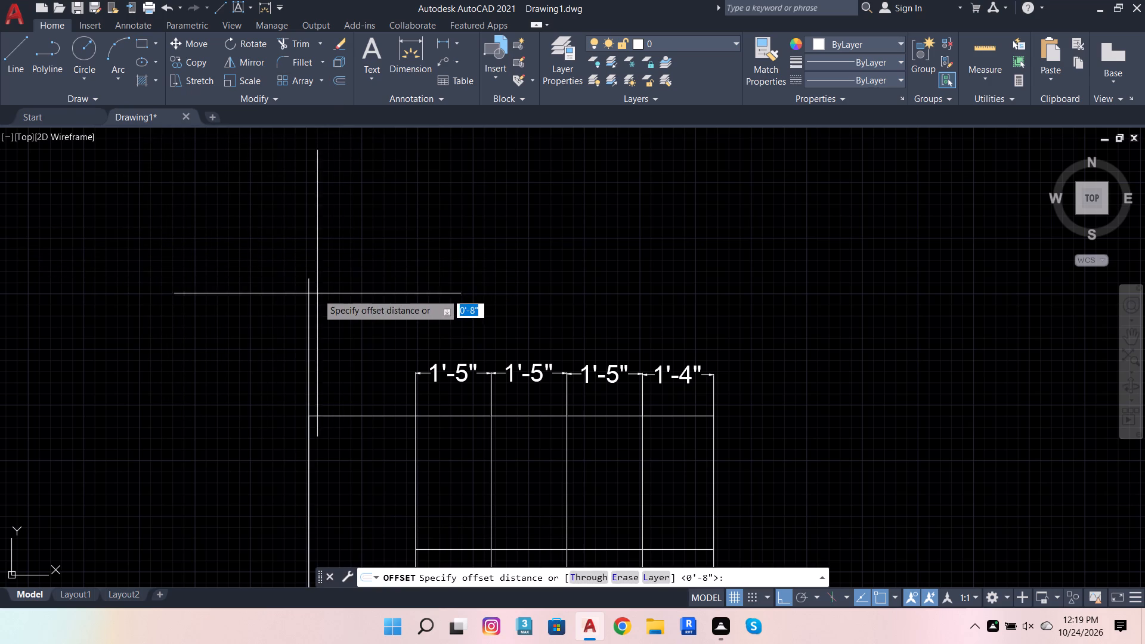
{"action": "left_click", "coordinate": [302, 277]}
{"action": "type", "text": "1.6"}
{"action": "key", "text": "Return"}
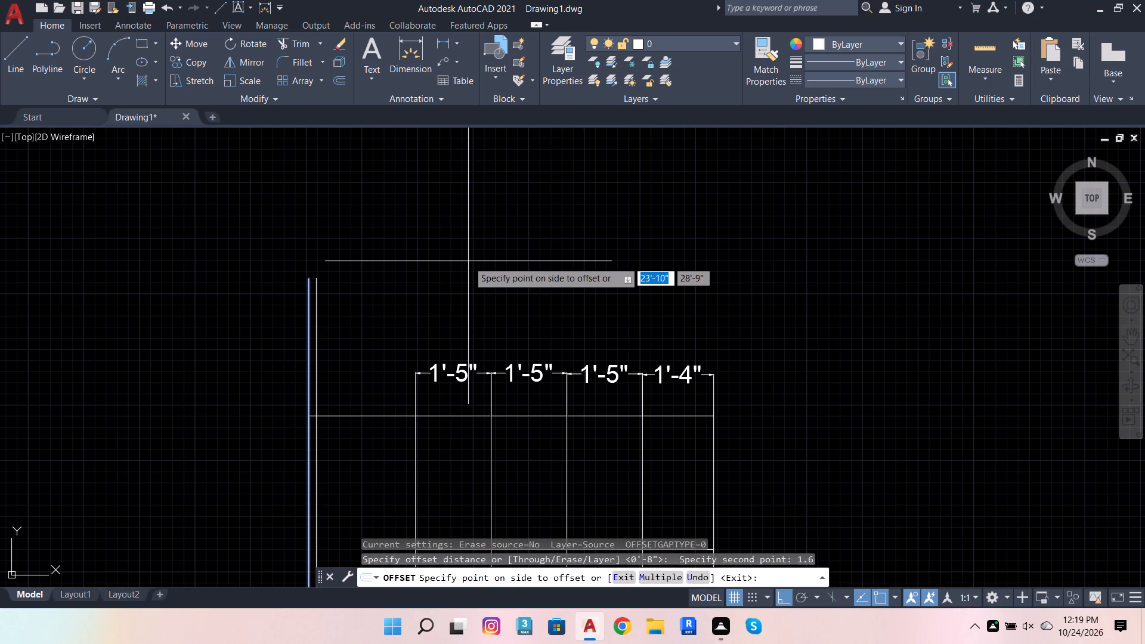
{"action": "left_click", "coordinate": [468, 261]}
{"action": "left_click", "coordinate": [320, 305]}
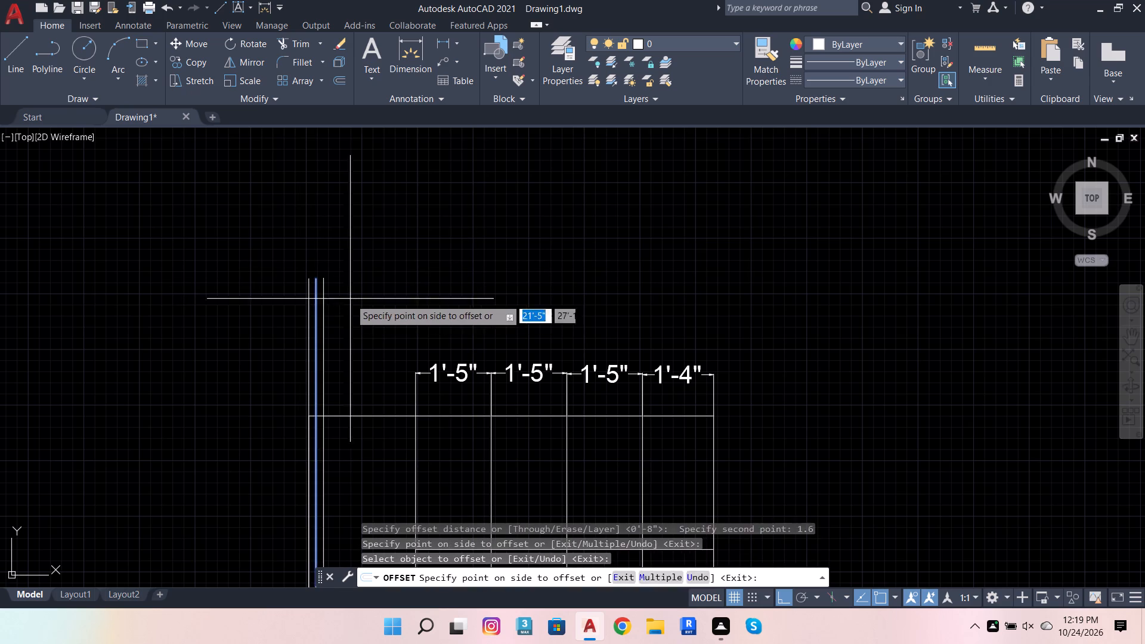
{"action": "left_click", "coordinate": [360, 298]}
{"action": "left_click", "coordinate": [327, 312]}
{"action": "left_click_drag", "start_coordinate": [371, 305], "coordinate": [363, 309]}
{"action": "left_click", "coordinate": [335, 315]}
{"action": "left_click_drag", "start_coordinate": [409, 307], "coordinate": [397, 311]}
Continue the 1.6" offsets to the right from the newest line, adding seven more vertical lines across the leftmost strip.
{"action": "left_click", "coordinate": [357, 312]}
{"action": "left_click", "coordinate": [338, 312]}
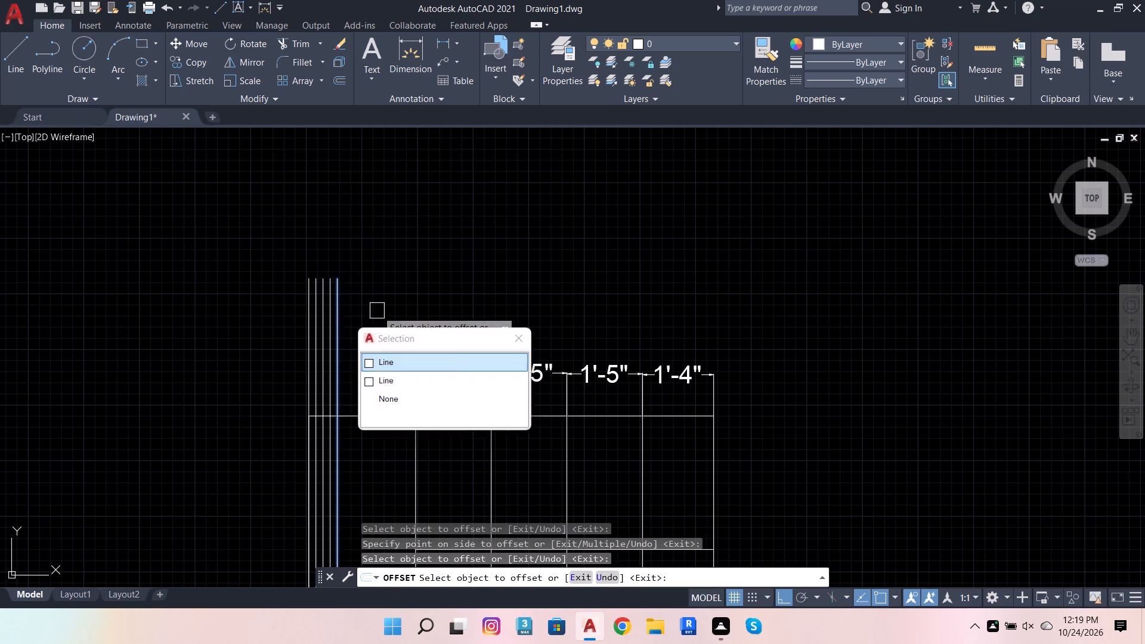
{"action": "left_click", "coordinate": [377, 310]}
{"action": "left_click", "coordinate": [348, 310]}
{"action": "left_click", "coordinate": [383, 311]}
{"action": "left_click_drag", "start_coordinate": [351, 315], "coordinate": [359, 318]}
{"action": "left_click", "coordinate": [378, 320]}
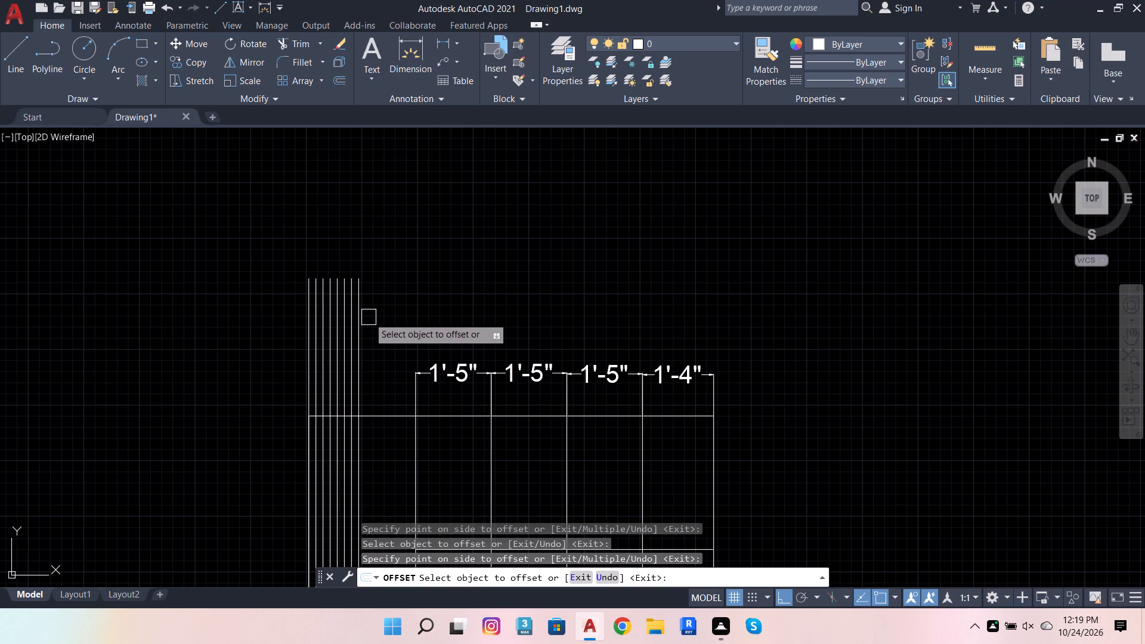
{"action": "left_click", "coordinate": [366, 315]}
{"action": "left_click", "coordinate": [369, 314]}
{"action": "left_click", "coordinate": [370, 314]}
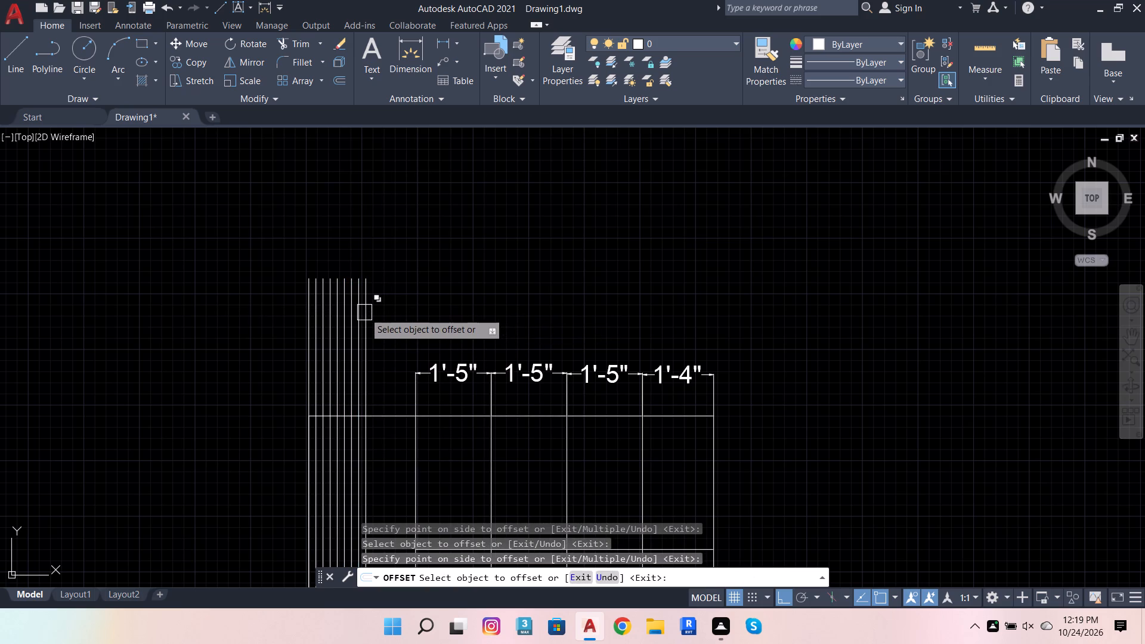
{"action": "left_click", "coordinate": [366, 317]}
{"action": "left_click", "coordinate": [403, 323]}
{"action": "left_click", "coordinate": [379, 316]}
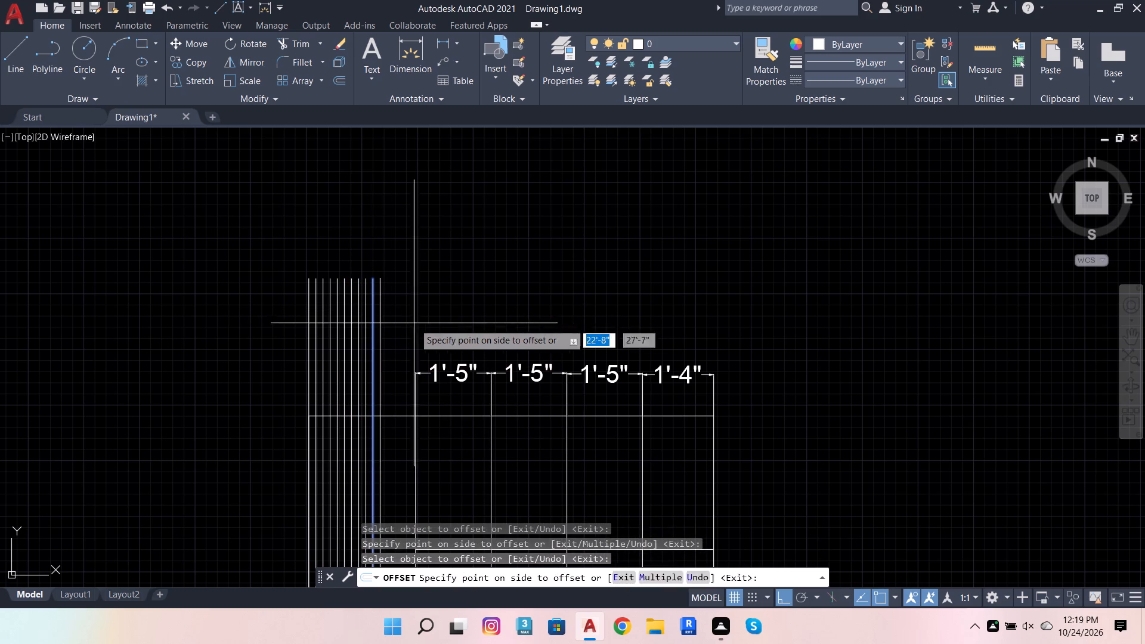
{"action": "left_click", "coordinate": [428, 321]}
{"action": "left_click", "coordinate": [386, 321]}
{"action": "left_click", "coordinate": [417, 321]}
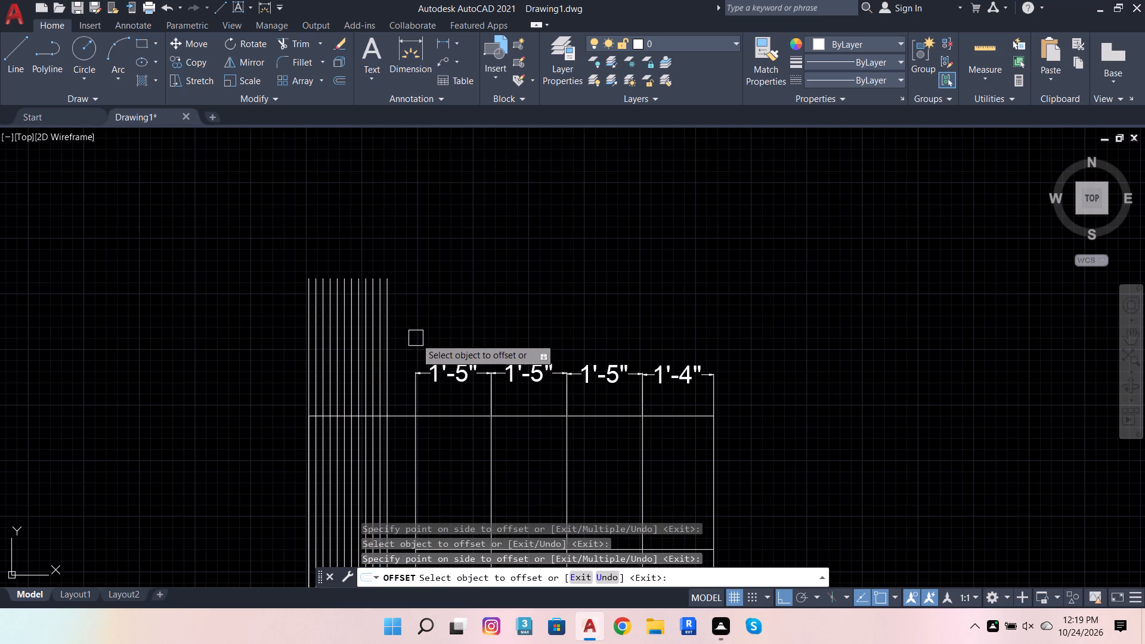
Add four more 1.6" offset lines to reach the leftmost strip's right edge, and end the Offset command.
{"action": "scroll", "coordinate": [413, 339], "scroll_direction": "up", "scroll_amount": 2}
{"action": "left_click", "coordinate": [351, 302]}
{"action": "left_click", "coordinate": [389, 306]}
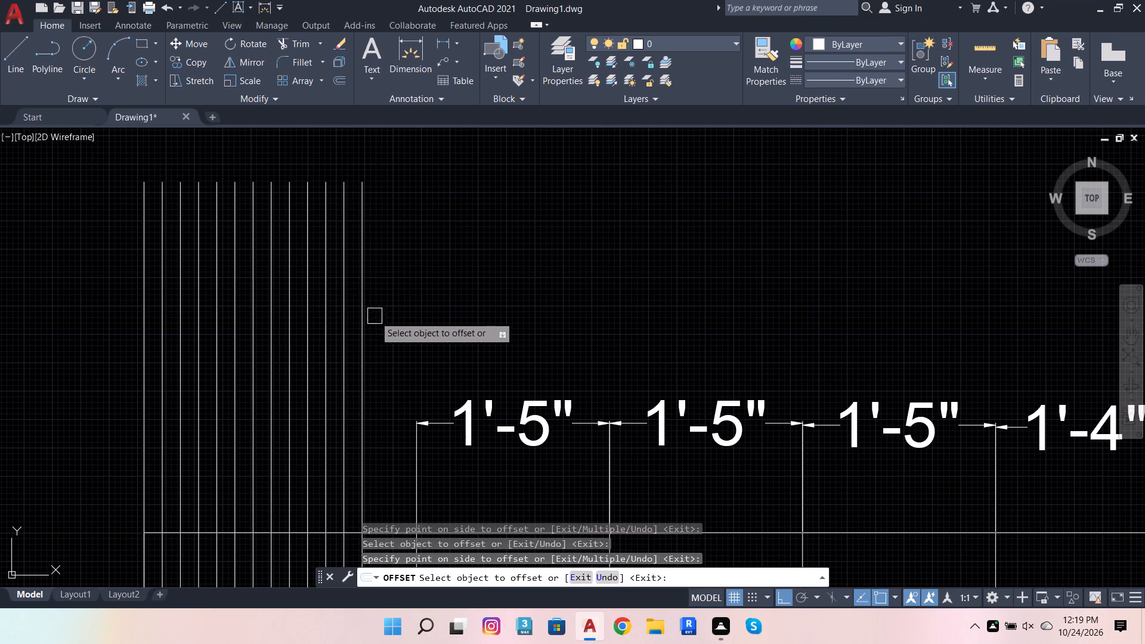
{"action": "left_click", "coordinate": [368, 319]}
{"action": "left_click", "coordinate": [409, 315]}
{"action": "left_click", "coordinate": [388, 326]}
{"action": "left_click", "coordinate": [439, 323]}
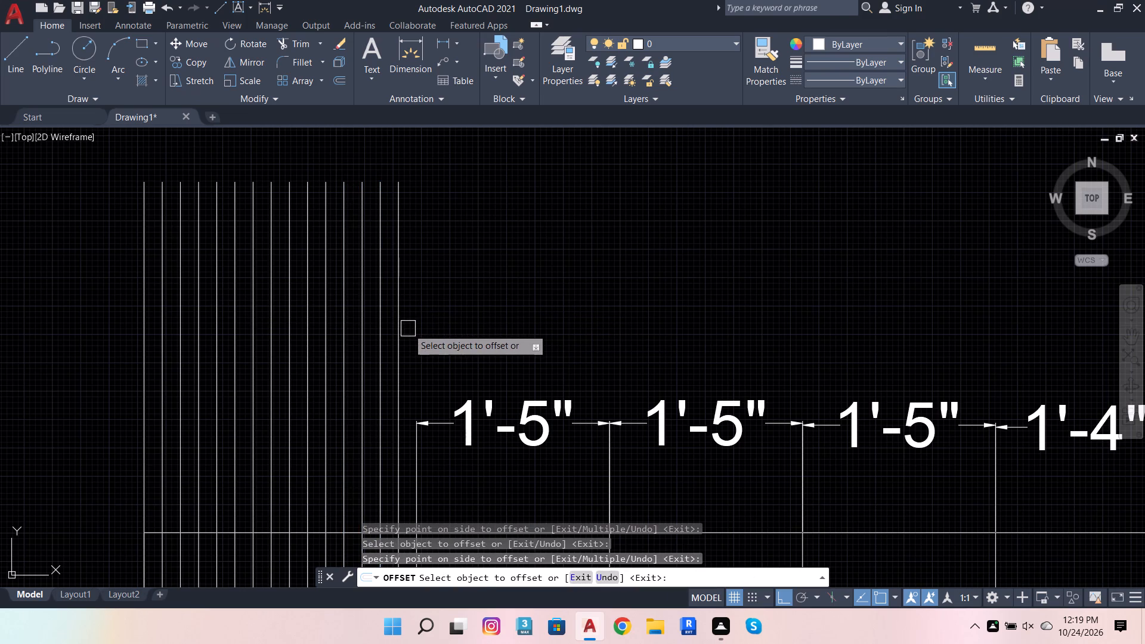
{"action": "left_click", "coordinate": [408, 329]}
{"action": "left_click", "coordinate": [409, 330]}
{"action": "left_click_drag", "start_coordinate": [395, 329], "coordinate": [404, 329]}
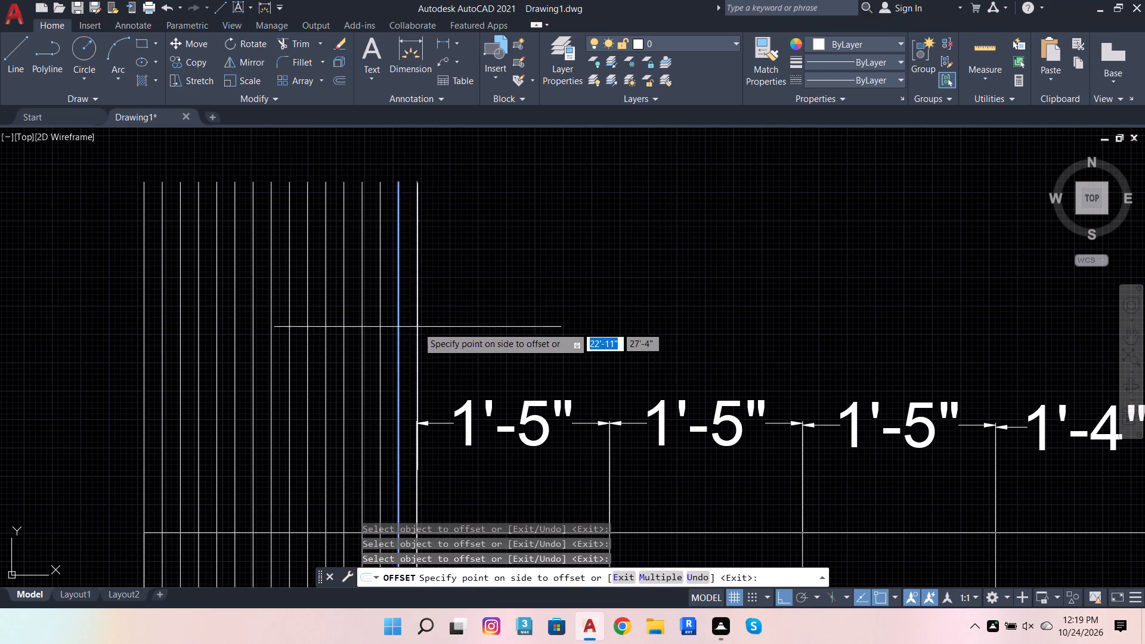
{"action": "left_click", "coordinate": [418, 327]}
{"action": "scroll", "coordinate": [477, 280], "scroll_direction": "down", "scroll_amount": 3}
{"action": "scroll", "coordinate": [485, 289], "scroll_direction": "up", "scroll_amount": 1}
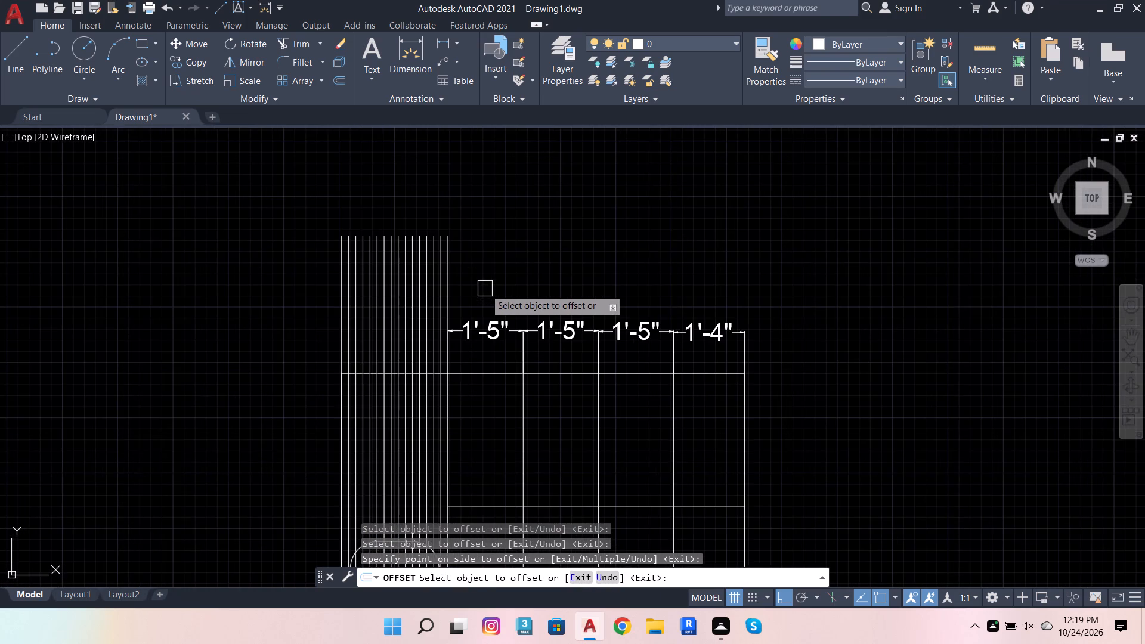
{"action": "scroll", "coordinate": [465, 298], "scroll_direction": "up", "scroll_amount": 2}
{"action": "key", "text": "Escape"}
Erase the first and last lines of the offset series, which overlap the leftmost strip's side edges.
{"action": "left_click", "coordinate": [417, 323]}
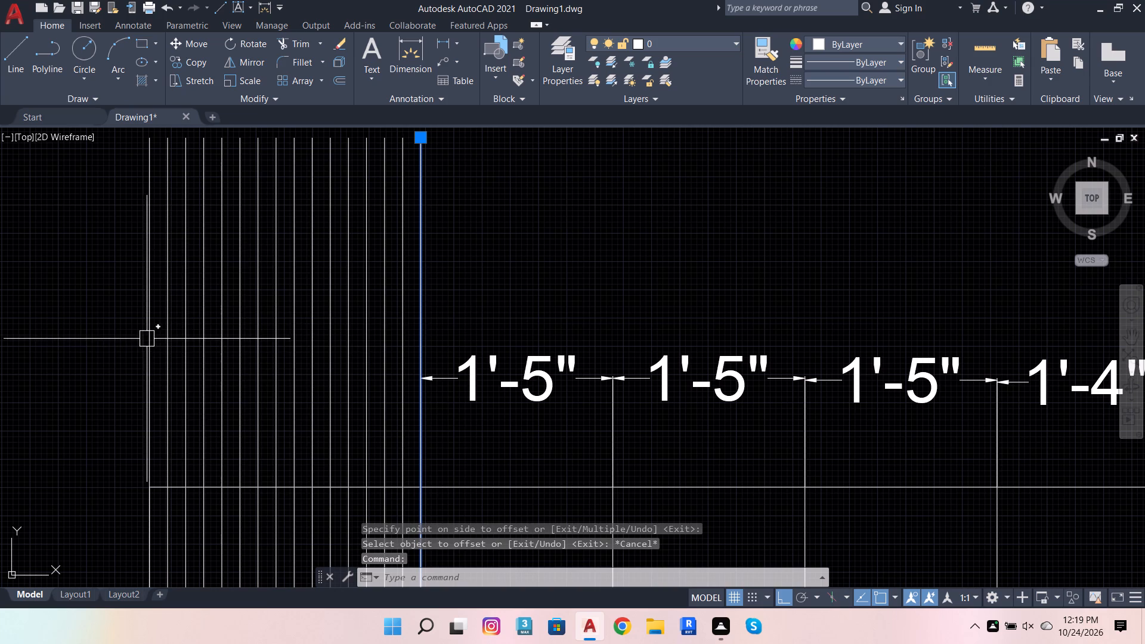
{"action": "left_click", "coordinate": [147, 338]}
{"action": "key", "text": "shift+Delete"}
Trim away the parts of the closely spaced vertical lines that lie inside the leftmost strip's rounded opening.
{"action": "scroll", "coordinate": [660, 170], "scroll_direction": "down", "scroll_amount": 3}
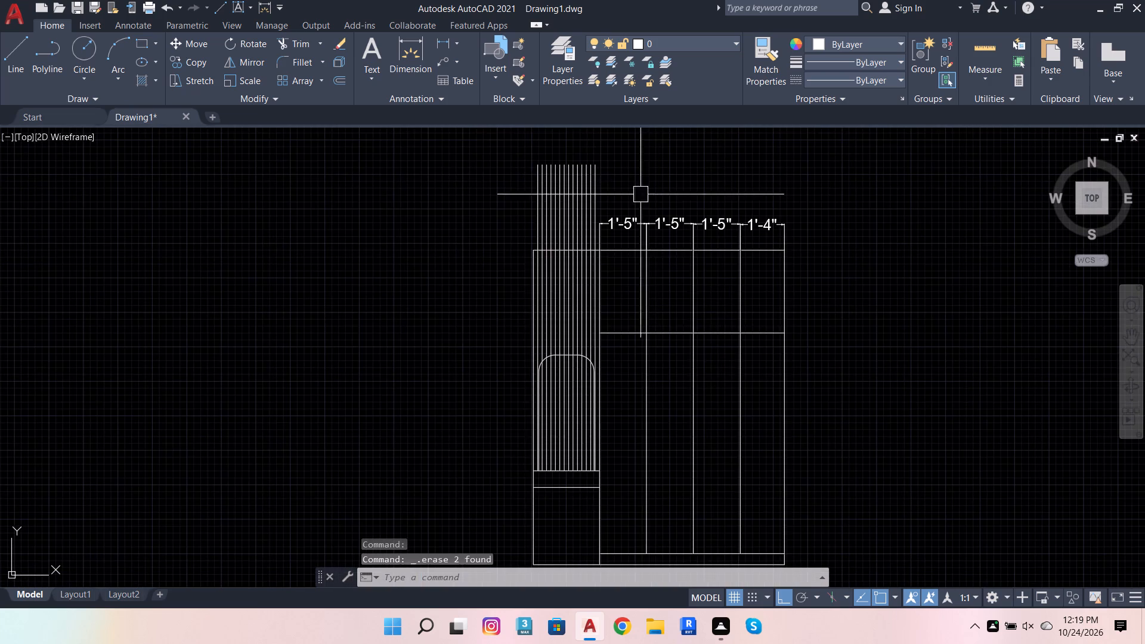
{"action": "scroll", "coordinate": [614, 392], "scroll_direction": "up", "scroll_amount": 2}
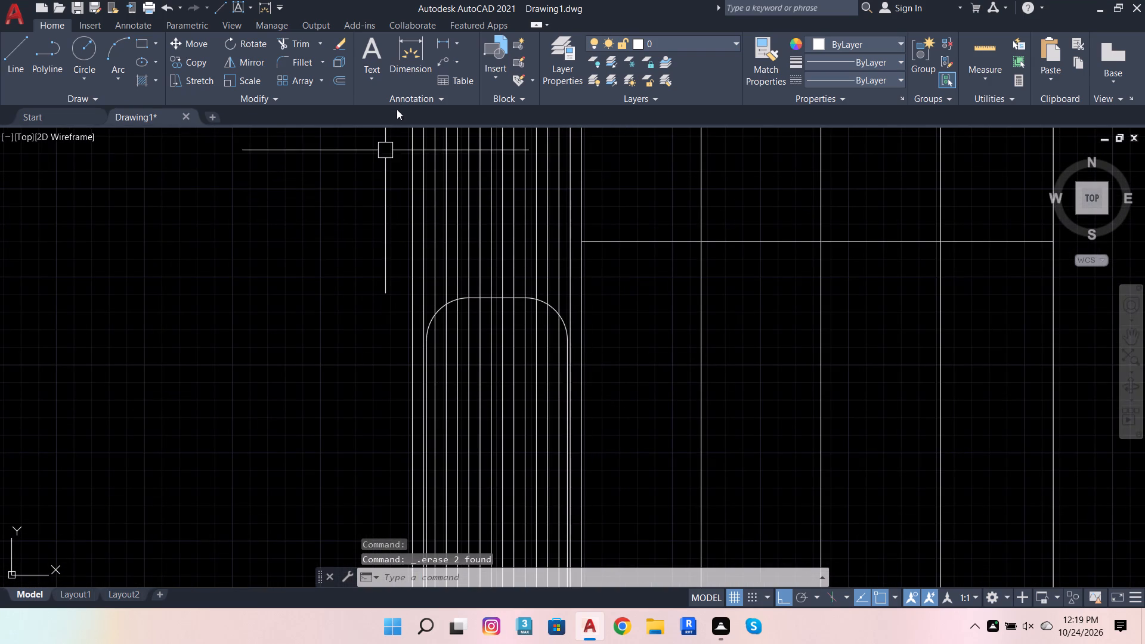
{"action": "left_click", "coordinate": [293, 43]}
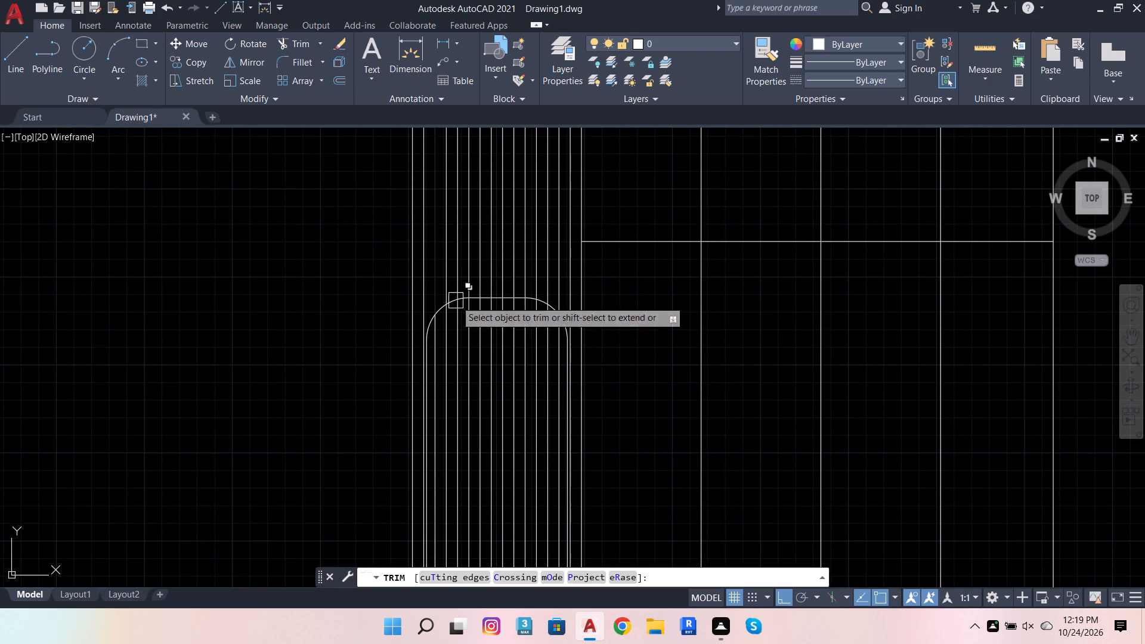
{"action": "scroll", "coordinate": [479, 348], "scroll_direction": "up", "scroll_amount": 2}
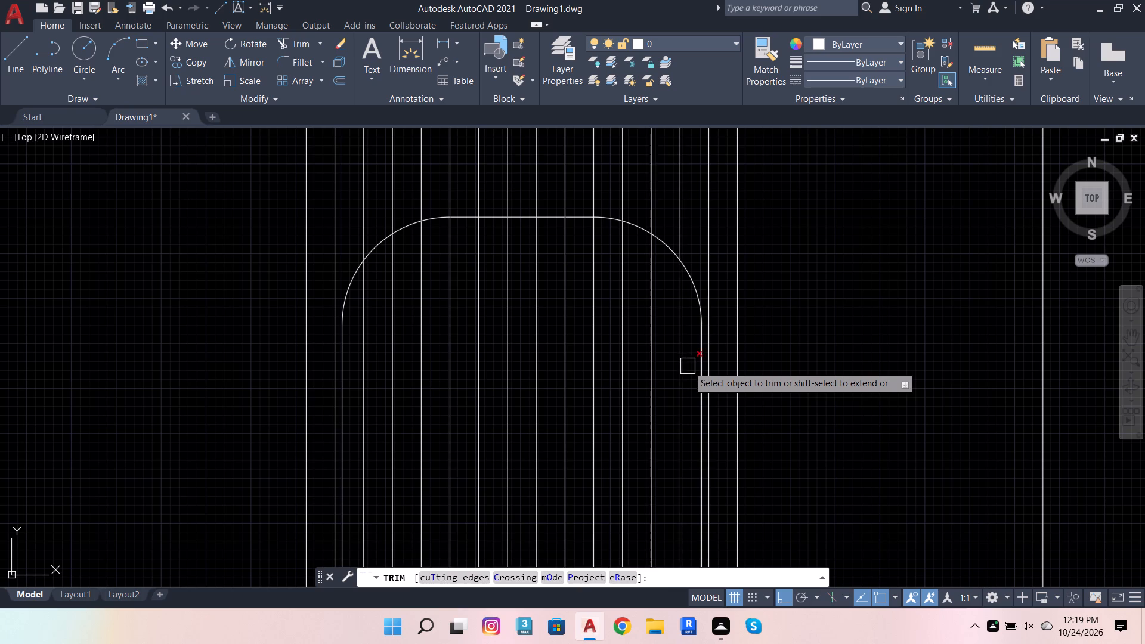
{"action": "left_click", "coordinate": [688, 366]}
{"action": "left_click", "coordinate": [657, 361]}
{"action": "left_click_drag", "start_coordinate": [647, 345], "coordinate": [484, 356]}
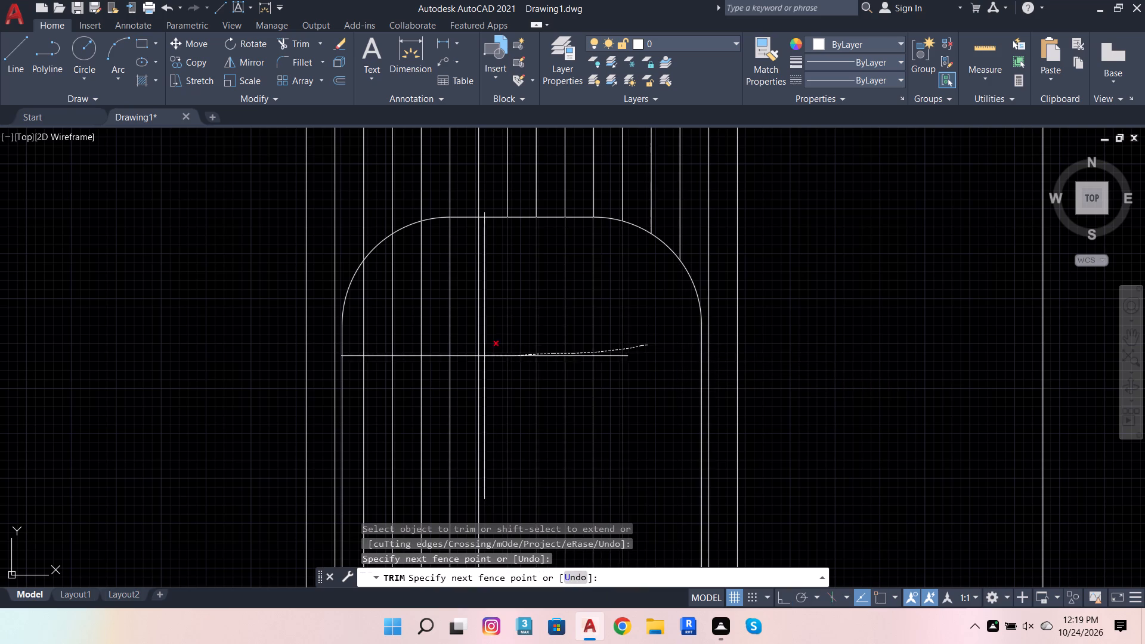
{"action": "left_click_drag", "start_coordinate": [484, 356], "coordinate": [358, 383]}
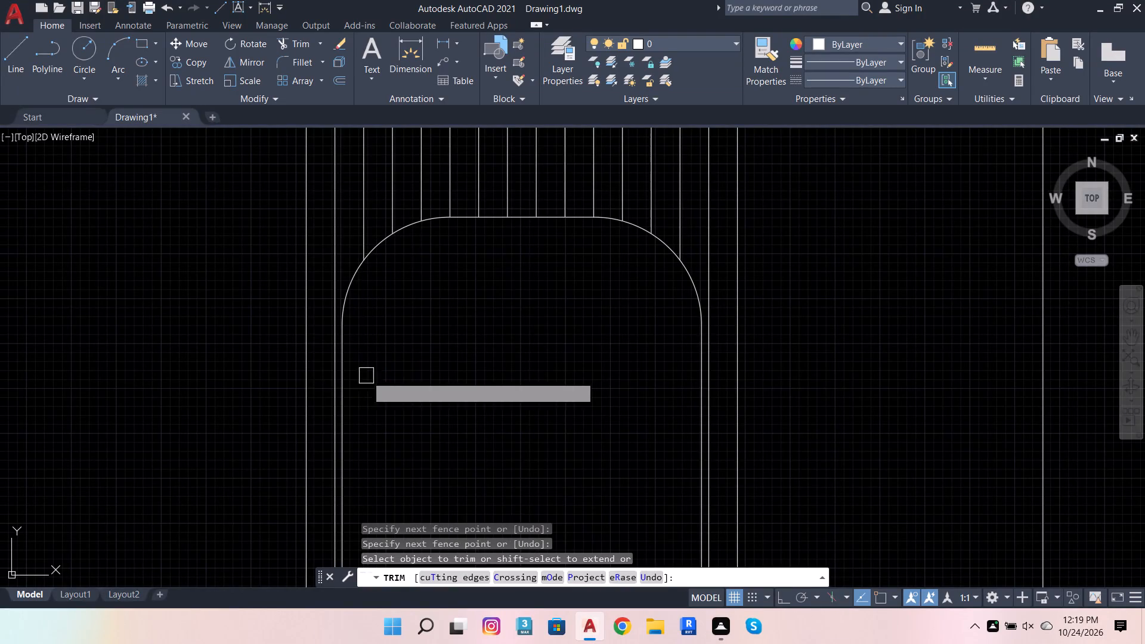
Trim the closely spaced vertical lines of the leftmost strip where they extend above the layout's top edge.
{"action": "scroll", "coordinate": [421, 407], "scroll_direction": "down", "scroll_amount": 3}
{"action": "scroll", "coordinate": [482, 175], "scroll_direction": "up", "scroll_amount": 2}
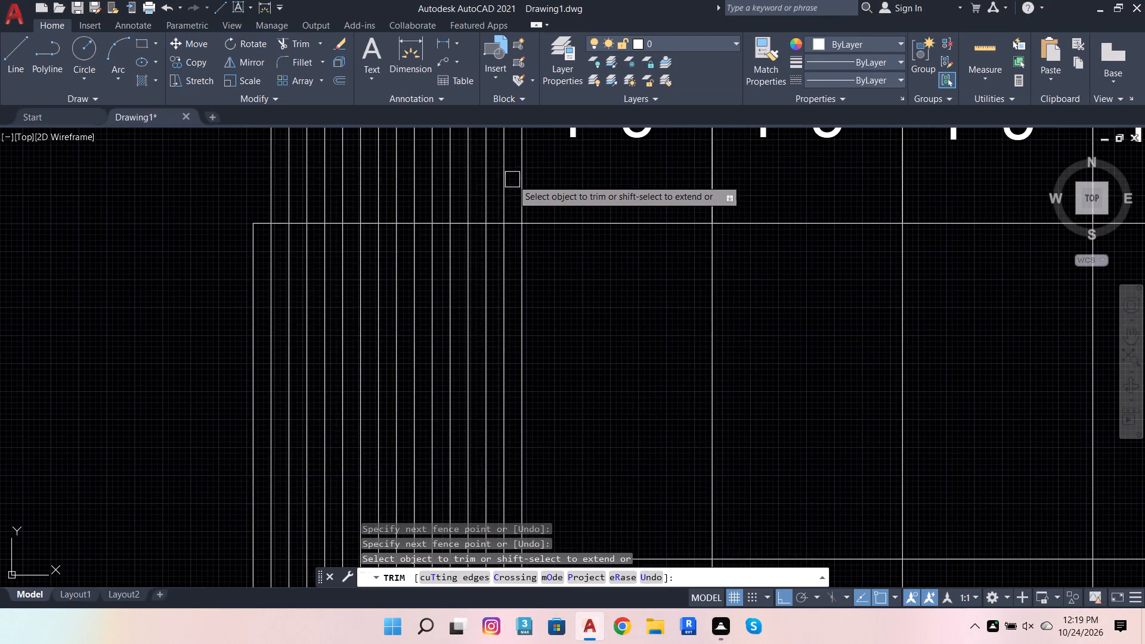
{"action": "scroll", "coordinate": [512, 180], "scroll_direction": "up", "scroll_amount": 2}
{"action": "left_click", "coordinate": [515, 191]}
{"action": "scroll", "coordinate": [505, 199], "scroll_direction": "down", "scroll_amount": 2}
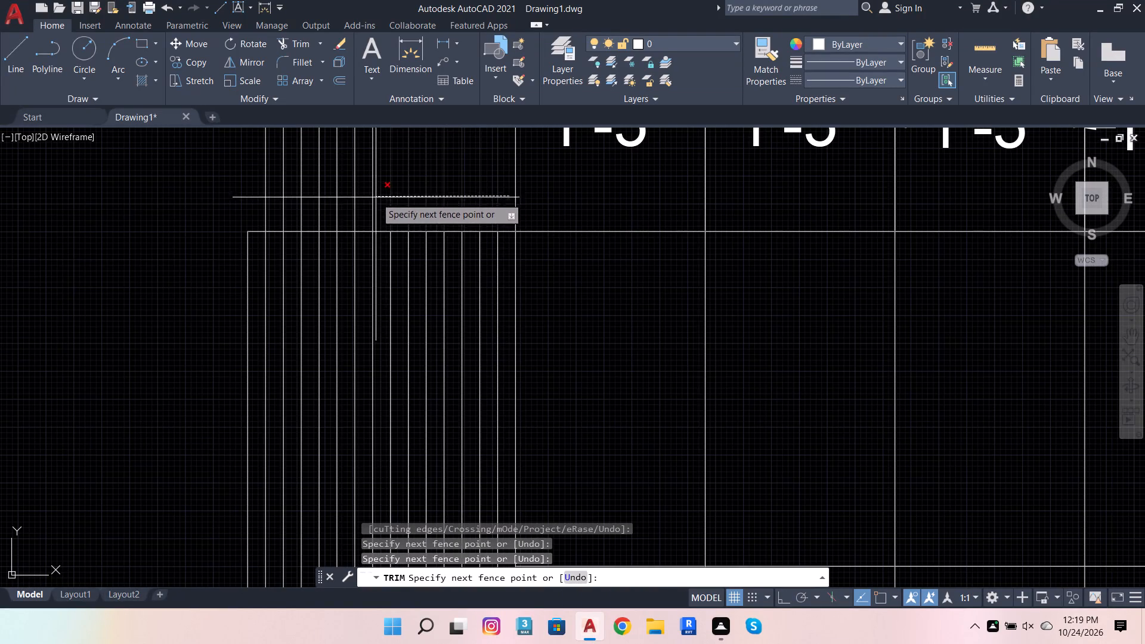
{"action": "left_click", "coordinate": [241, 210]}
{"action": "scroll", "coordinate": [421, 186], "scroll_direction": "down", "scroll_amount": 3}
{"action": "scroll", "coordinate": [429, 310], "scroll_direction": "up", "scroll_amount": 3}
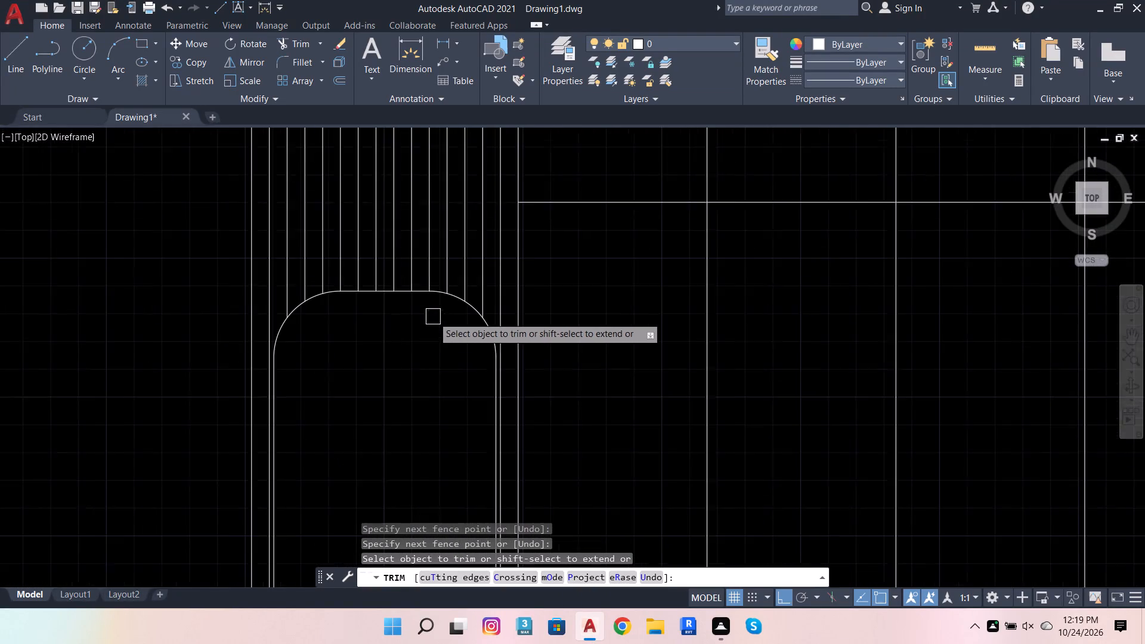
{"action": "scroll", "coordinate": [569, 351], "scroll_direction": "down", "scroll_amount": 2}
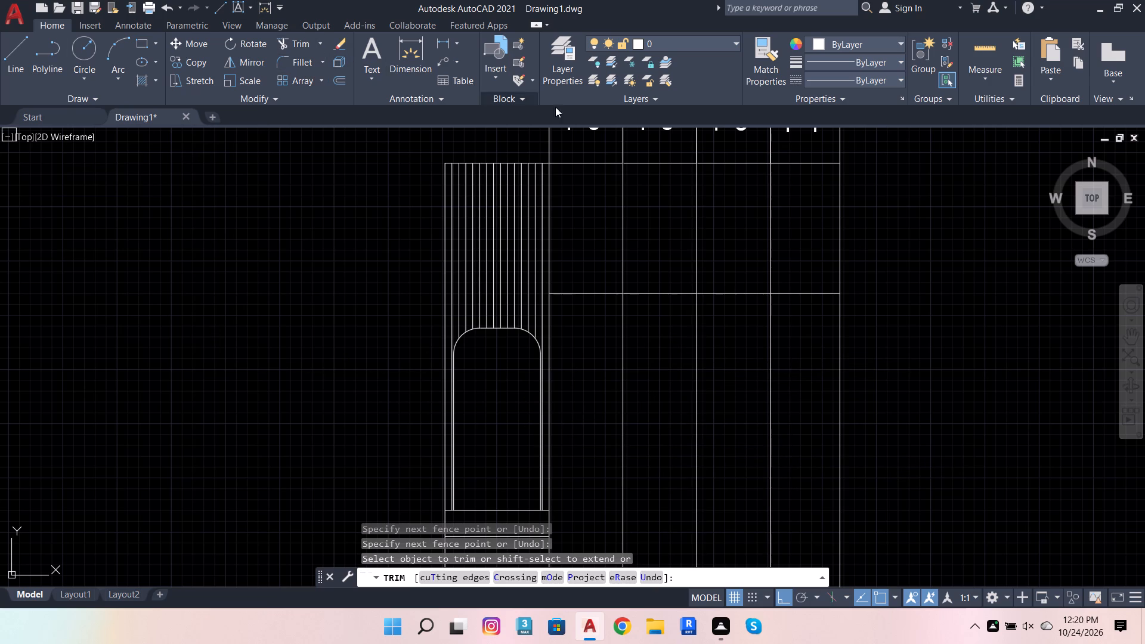
Draw a vertical line along the boundary between the second and third 1'-5" strips, from the bottom band's upper line to above the dimensions.
{"action": "left_click", "coordinate": [376, 47]}
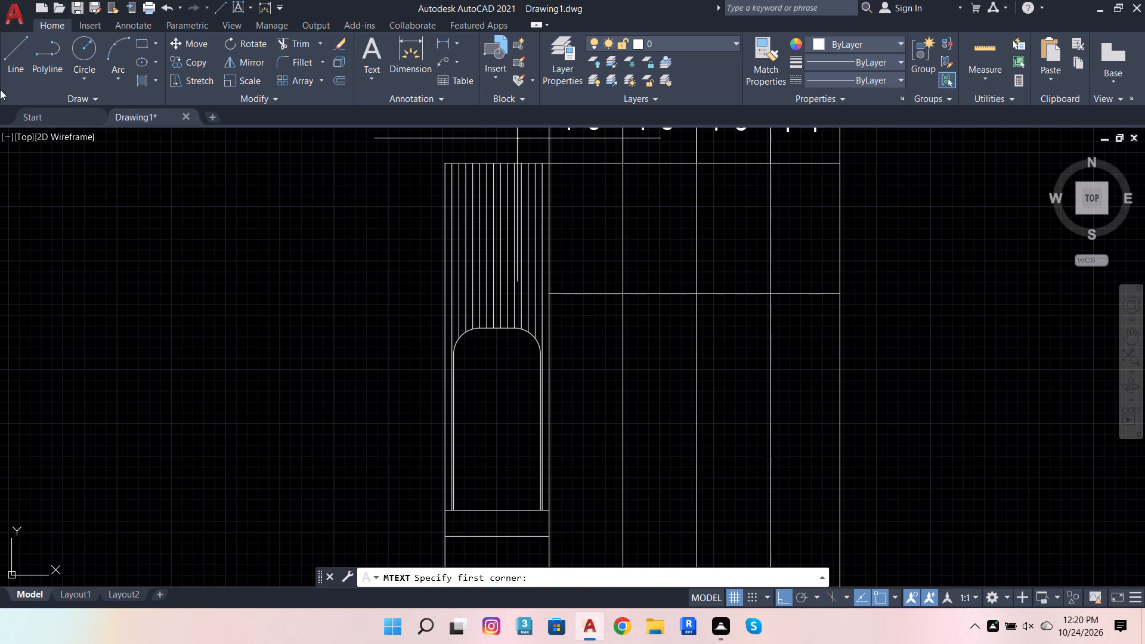
{"action": "left_click", "coordinate": [13, 63]}
{"action": "scroll", "coordinate": [684, 202], "scroll_direction": "down", "scroll_amount": 1}
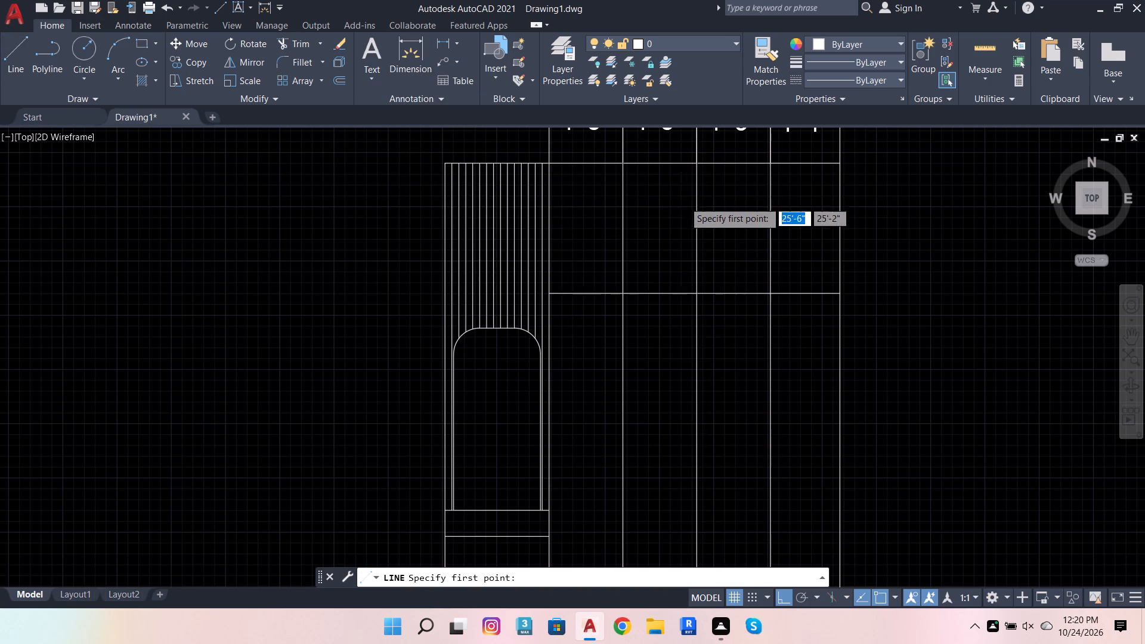
{"action": "scroll", "coordinate": [684, 202], "scroll_direction": "down", "scroll_amount": 1}
{"action": "scroll", "coordinate": [704, 291], "scroll_direction": "down", "scroll_amount": 1}
{"action": "scroll", "coordinate": [704, 335], "scroll_direction": "up", "scroll_amount": 2}
{"action": "left_click", "coordinate": [680, 347]}
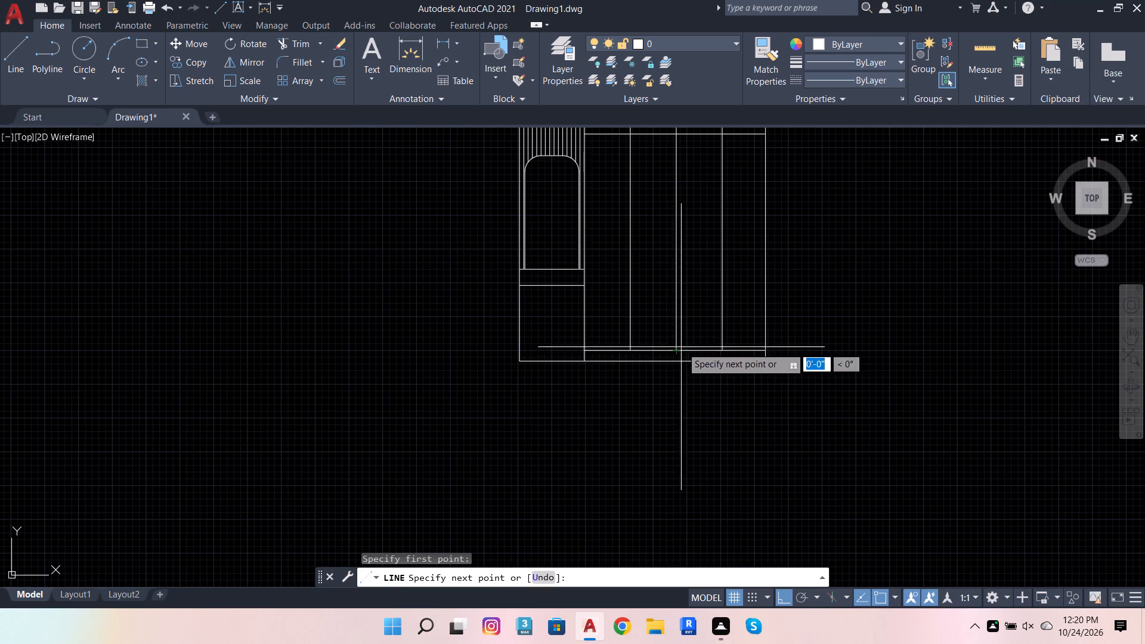
{"action": "scroll", "coordinate": [700, 368], "scroll_direction": "down", "scroll_amount": 3}
{"action": "scroll", "coordinate": [686, 273], "scroll_direction": "up", "scroll_amount": 3}
{"action": "left_click", "coordinate": [713, 241]}
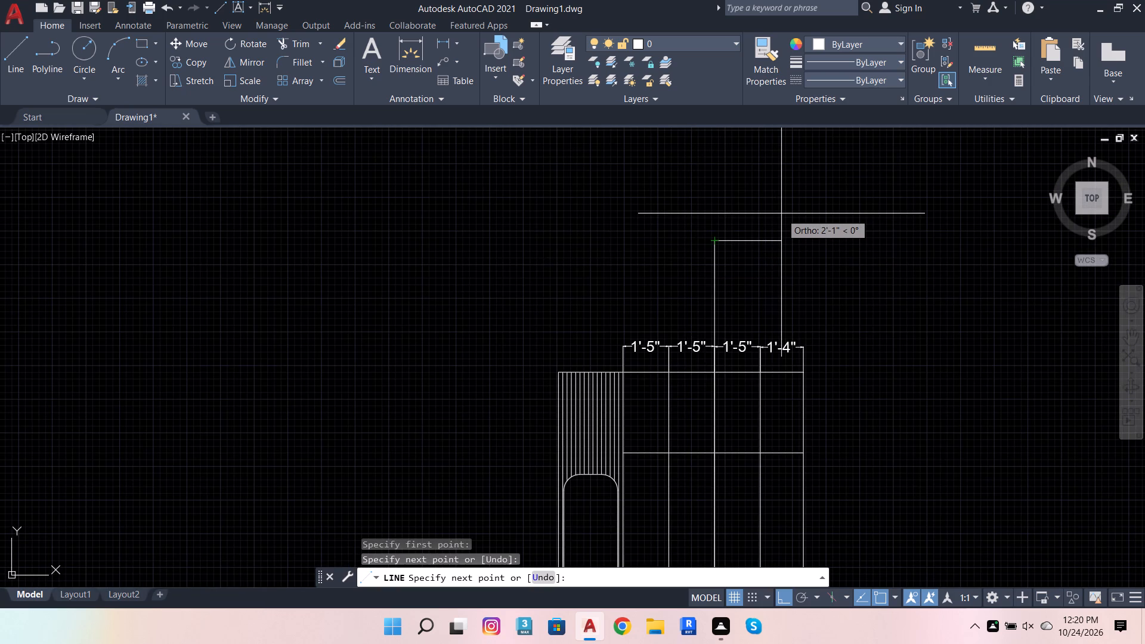
{"action": "key", "text": "Escape"}
Offset the tall vertical line between the second and third 1'-5" strips by 1.6" into the third strip.
{"action": "left_click", "coordinate": [710, 268]}
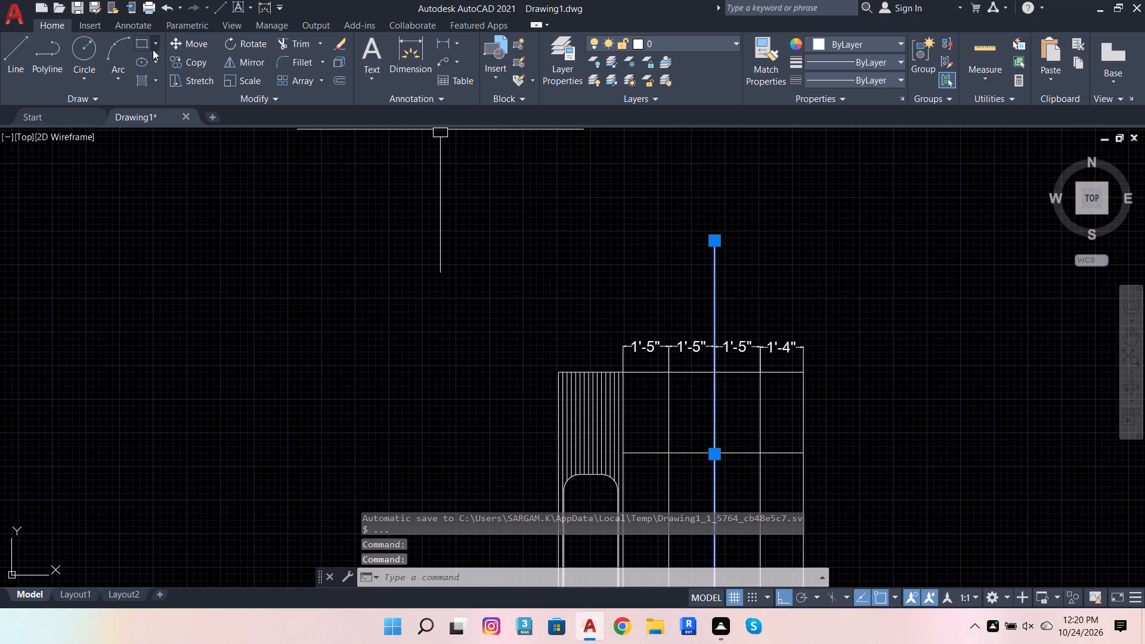
{"action": "left_click", "coordinate": [342, 82]}
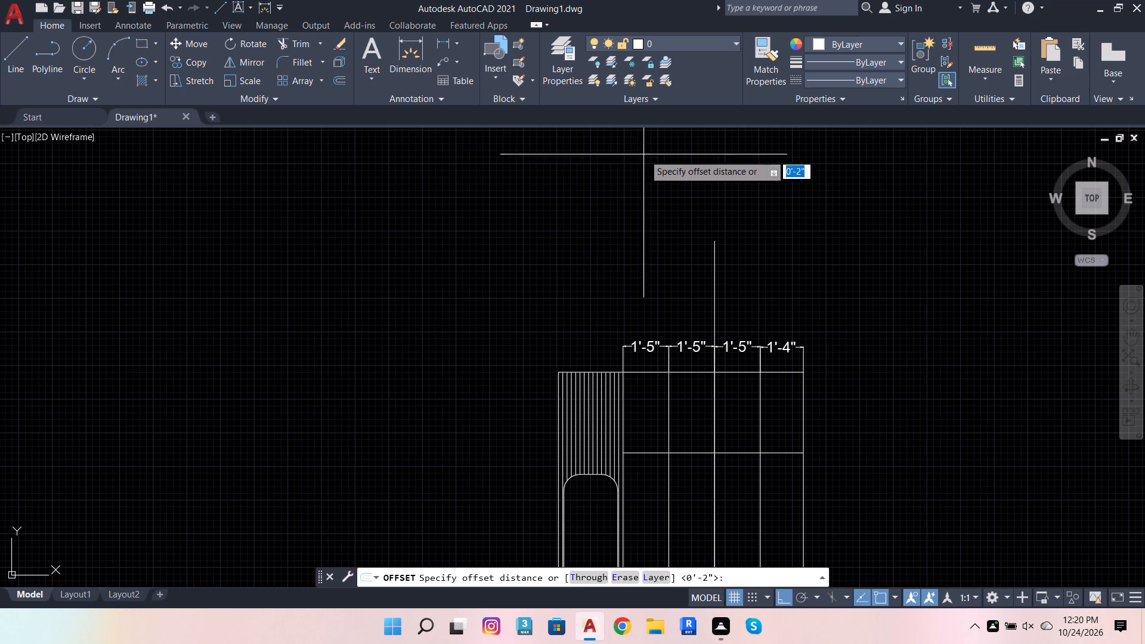
{"action": "left_click", "coordinate": [714, 243]}
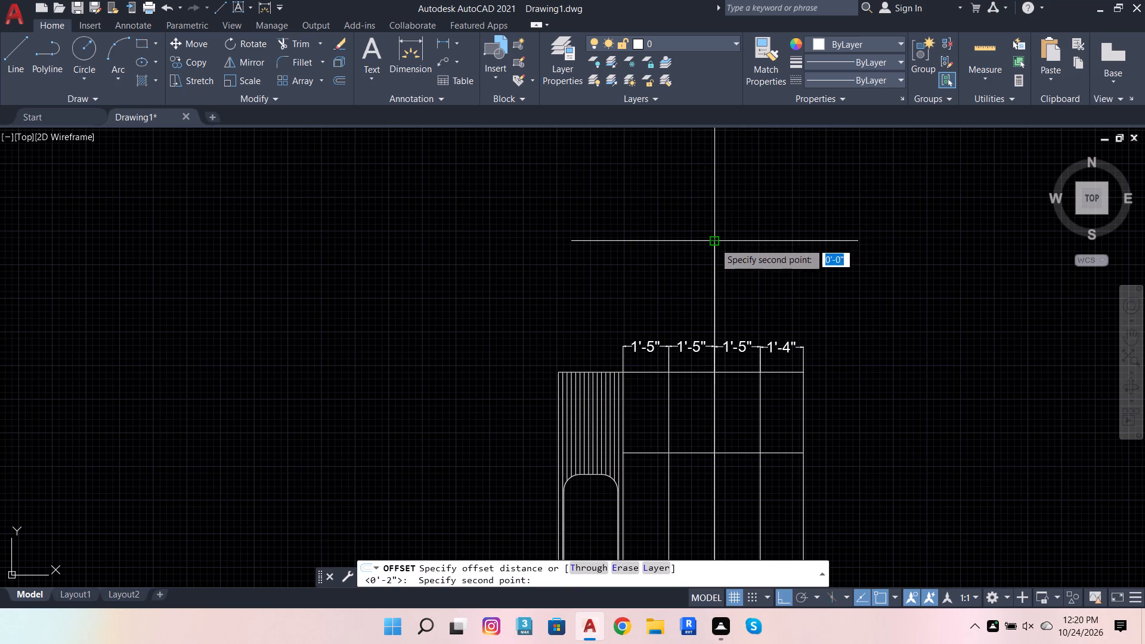
{"action": "type", "text": "1.6"}
{"action": "key", "text": "Return"}
{"action": "left_click", "coordinate": [809, 230]}
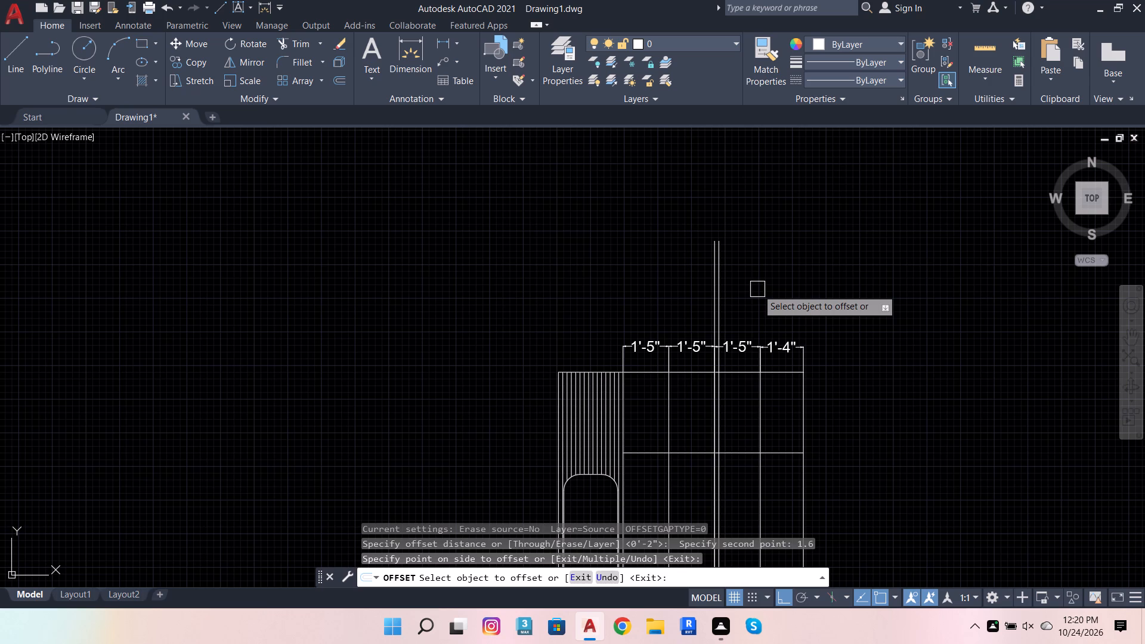
Offset each newest vertical line another 1.6" across the third 1'-5" strip, adding six more lines.
{"action": "scroll", "coordinate": [660, 355], "scroll_direction": "down", "scroll_amount": 2}
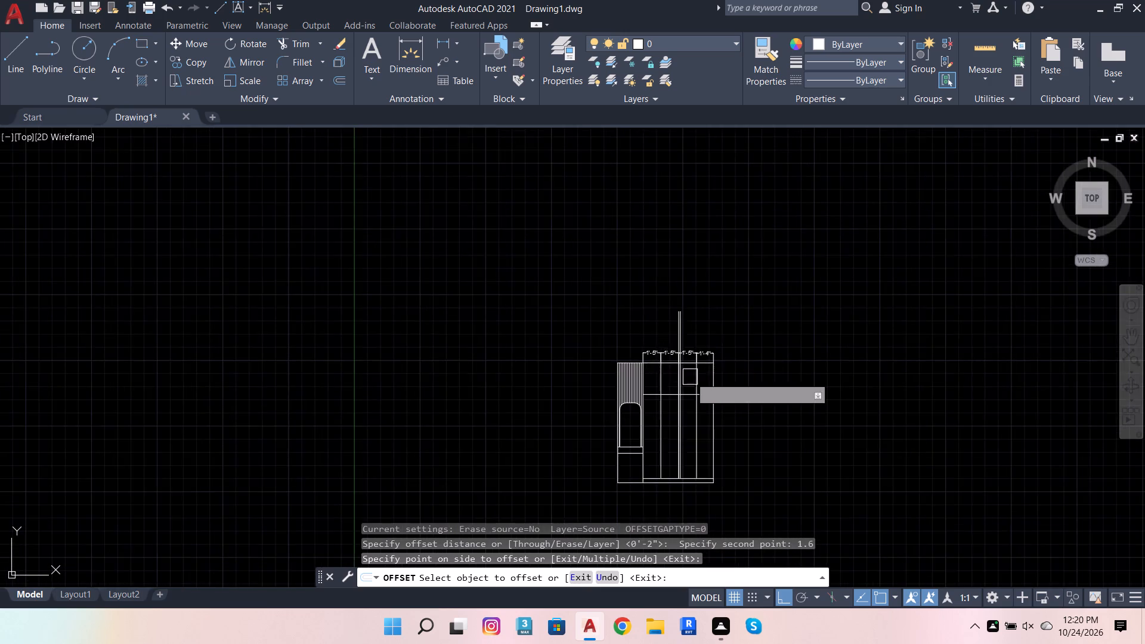
{"action": "scroll", "coordinate": [698, 379], "scroll_direction": "up", "scroll_amount": 3}
{"action": "left_click", "coordinate": [622, 223]}
{"action": "left_click", "coordinate": [654, 215]}
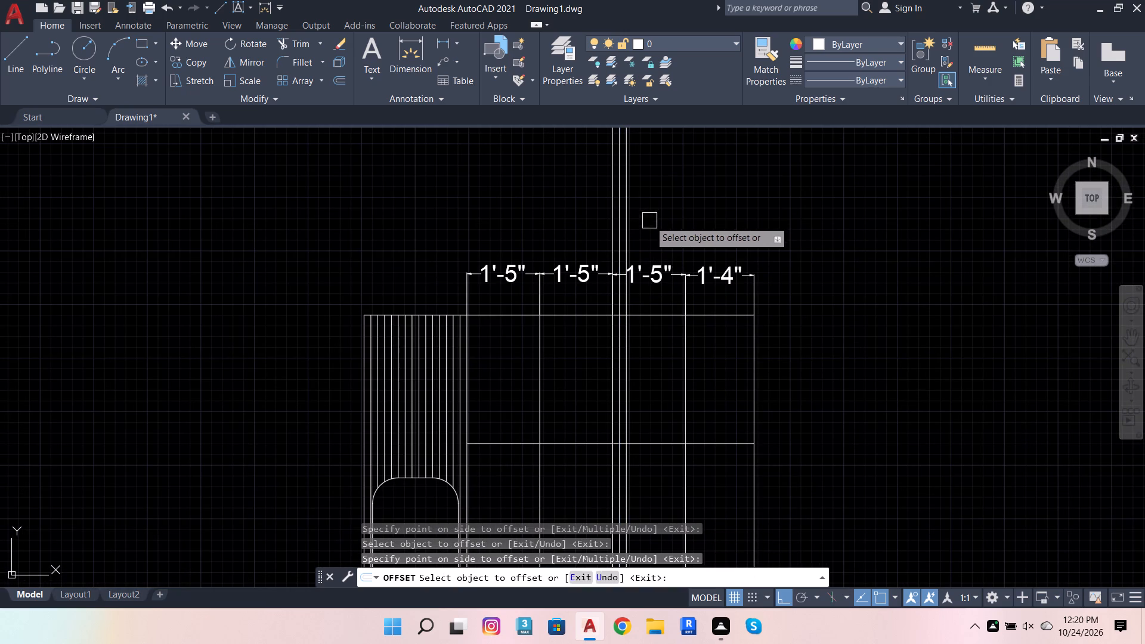
{"action": "left_click", "coordinate": [626, 225]}
{"action": "left_click", "coordinate": [653, 220]}
{"action": "left_click", "coordinate": [638, 227]}
{"action": "left_click", "coordinate": [665, 224]}
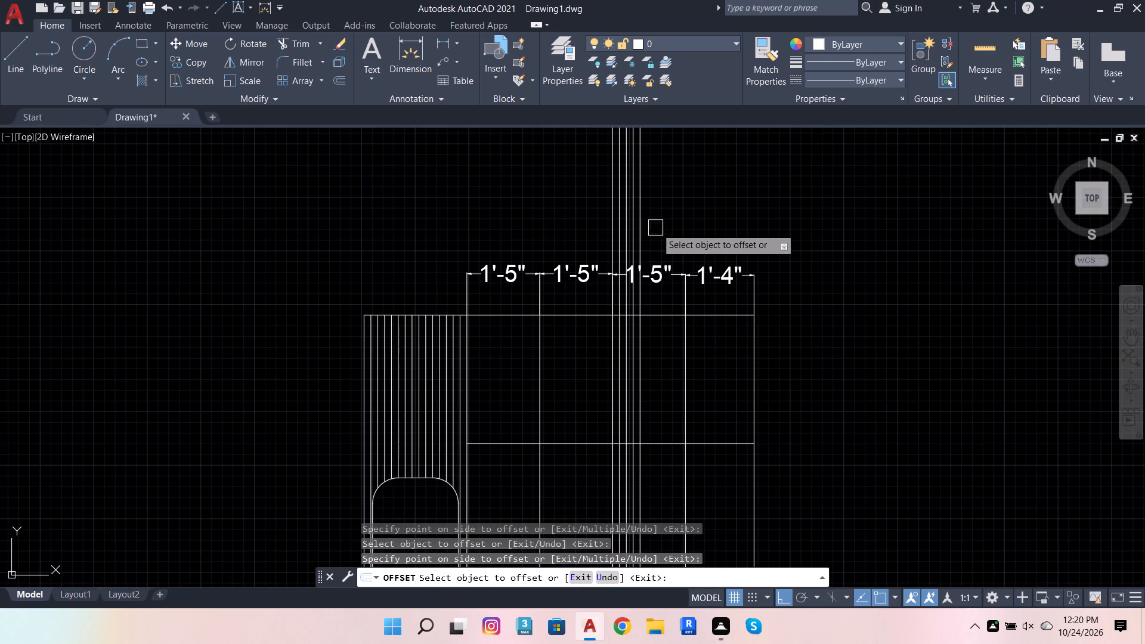
{"action": "double_click", "coordinate": [648, 231]}
{"action": "left_click", "coordinate": [645, 239]}
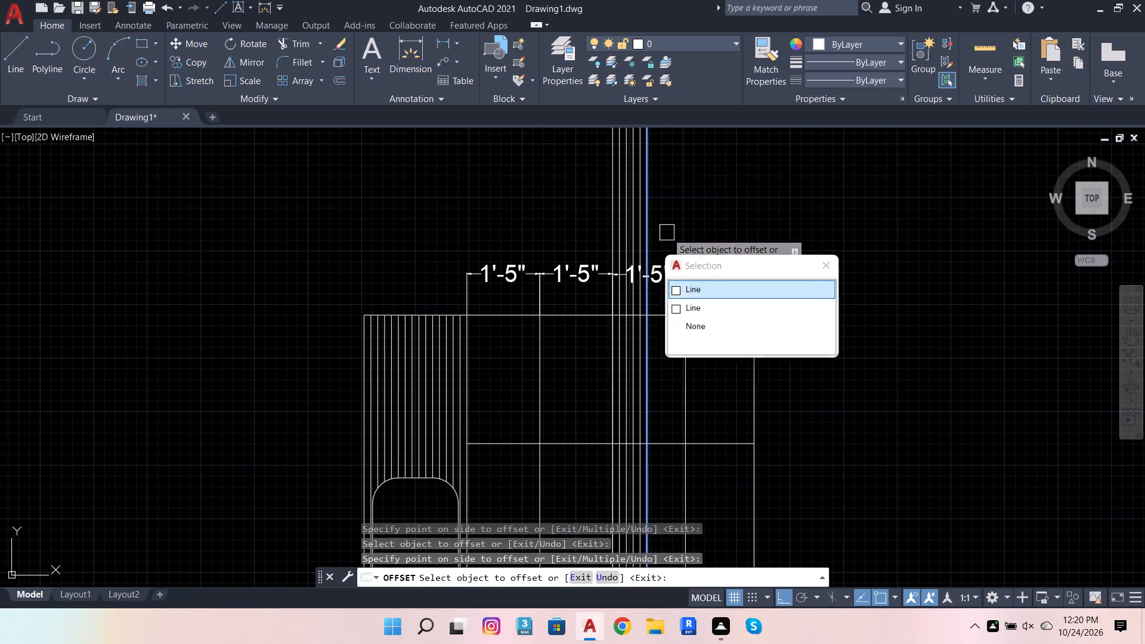
{"action": "left_click", "coordinate": [667, 233]}
{"action": "left_click", "coordinate": [657, 241]}
{"action": "left_click", "coordinate": [676, 237]}
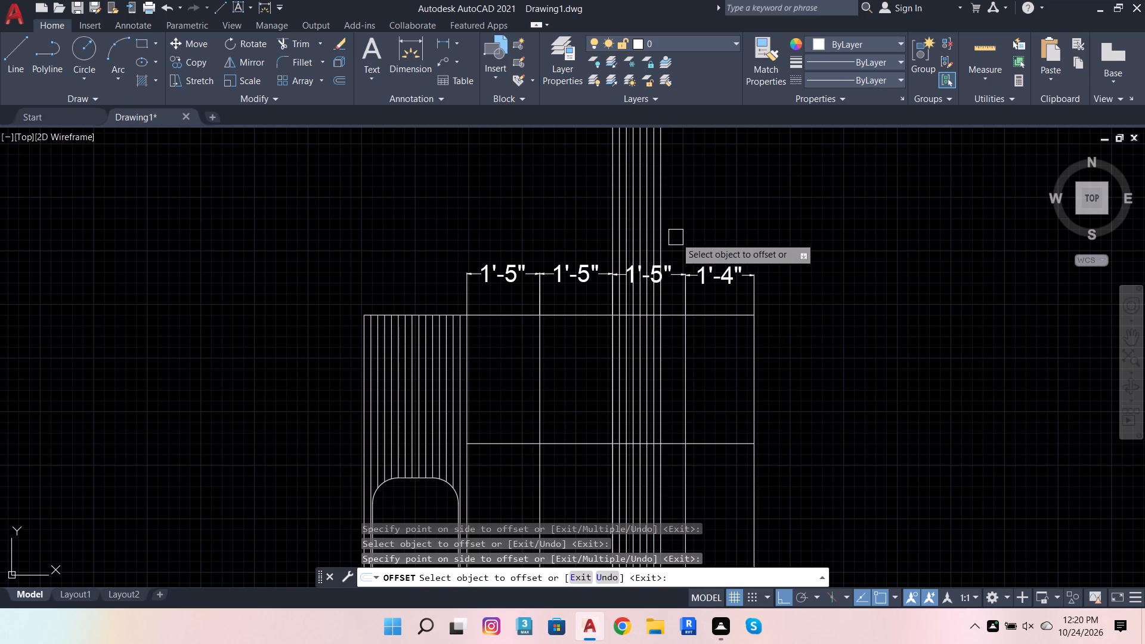
{"action": "scroll", "coordinate": [686, 226], "scroll_direction": "down", "scroll_amount": 1}
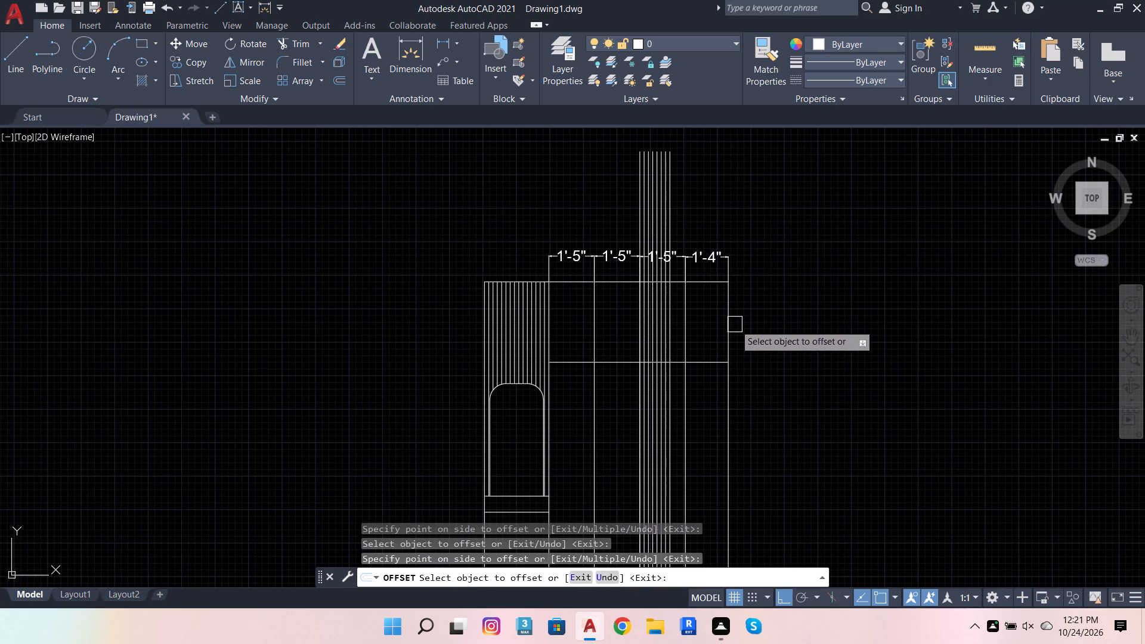
{"action": "key", "text": "Escape"}
Erase the last offset line in the third 1'-5" strip, the one farthest from the second strip.
{"action": "scroll", "coordinate": [680, 215], "scroll_direction": "up", "scroll_amount": 2}
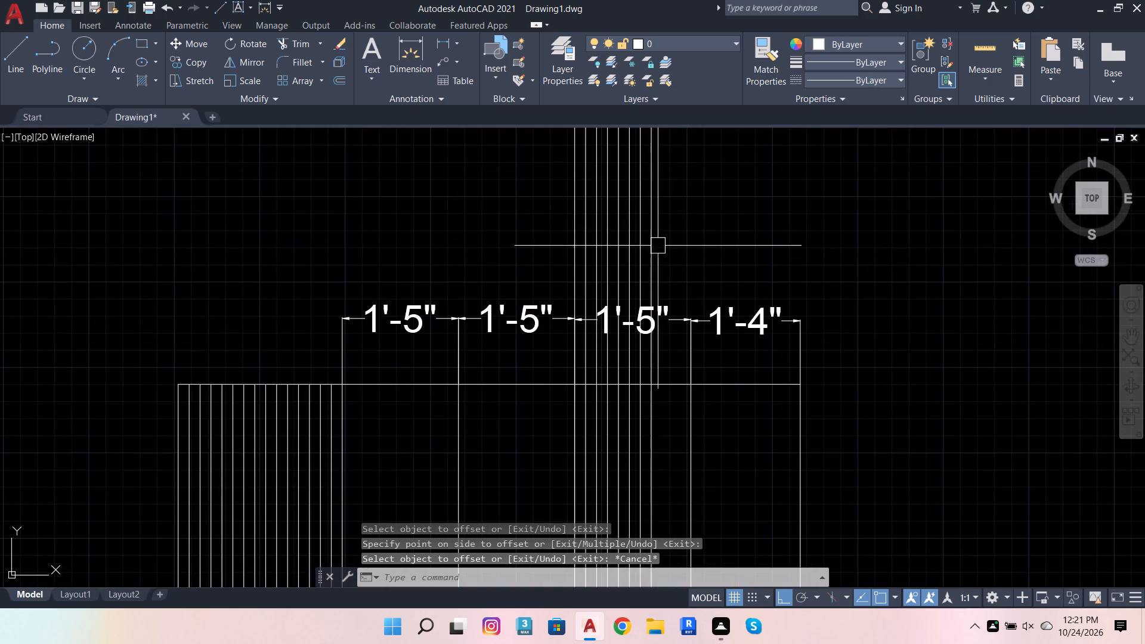
{"action": "left_click", "coordinate": [655, 249]}
{"action": "key", "text": "shift+Delete"}
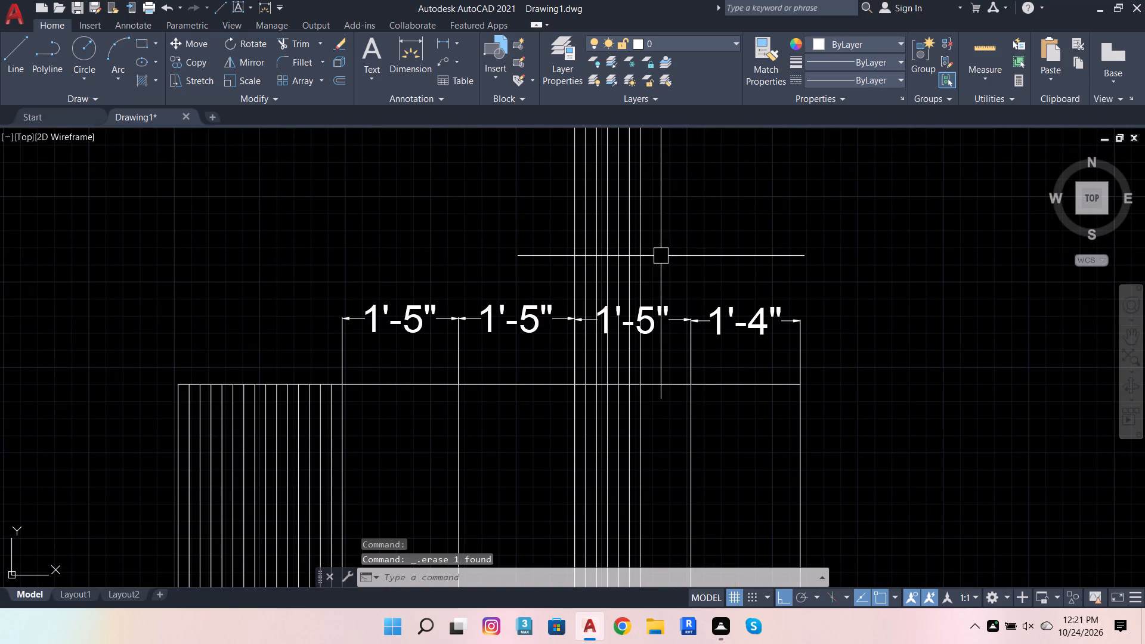
Check the closely spaced vertical lines in the third 1'-5" strip one by one, back toward the second strip.
{"action": "left_click", "coordinate": [642, 247]}
{"action": "key", "text": "shift+super+s"}
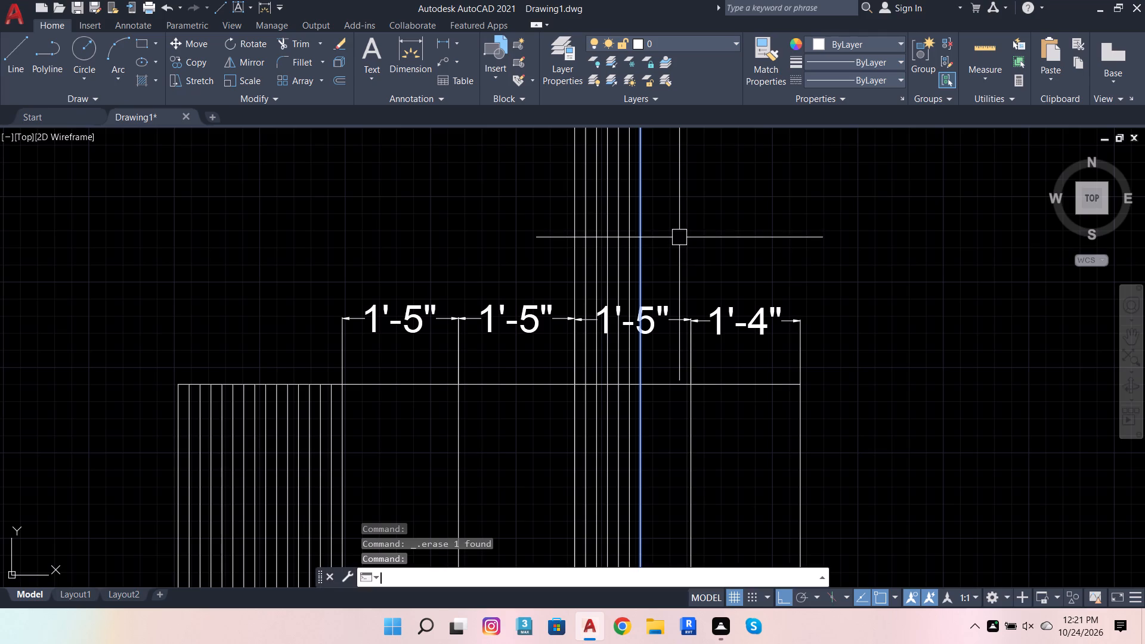
{"action": "key", "text": "Escape"}
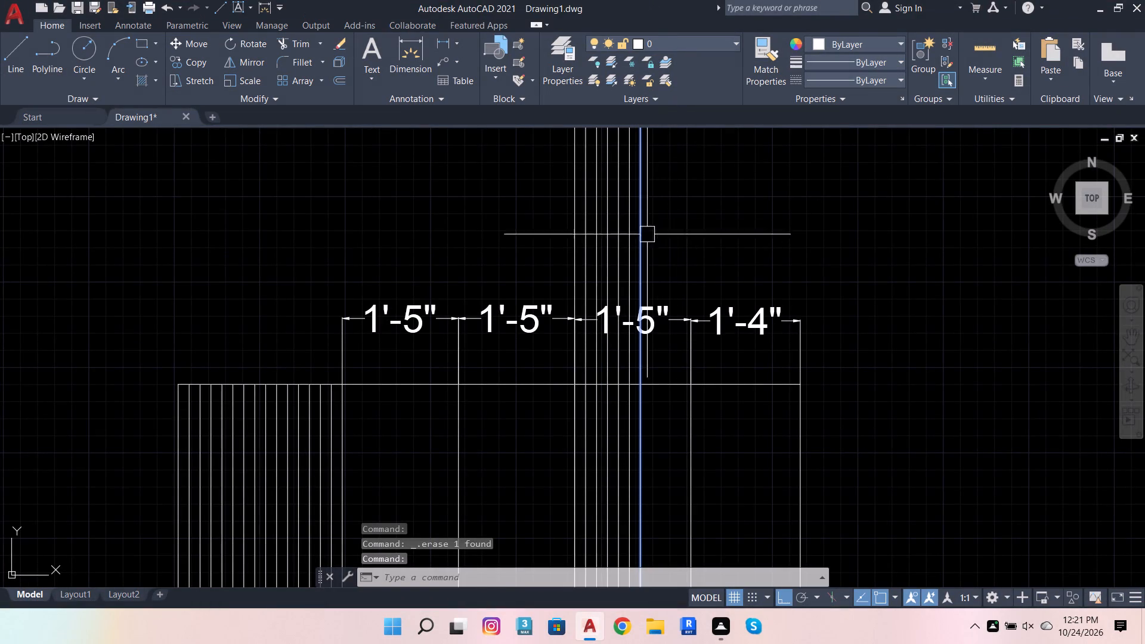
{"action": "key", "text": "Escape"}
{"action": "left_click", "coordinate": [627, 244]}
{"action": "key", "text": "Escape"}
{"action": "left_click", "coordinate": [620, 252]}
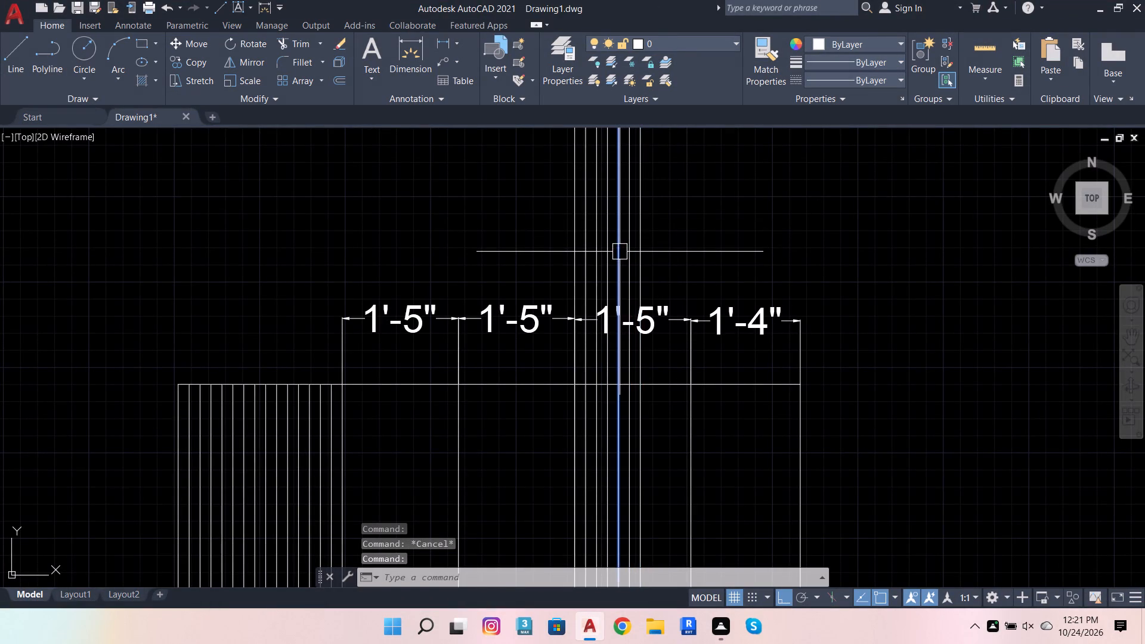
{"action": "key", "text": "Escape"}
{"action": "left_click", "coordinate": [605, 267]}
{"action": "key", "text": "Escape"}
{"action": "left_click", "coordinate": [595, 270]}
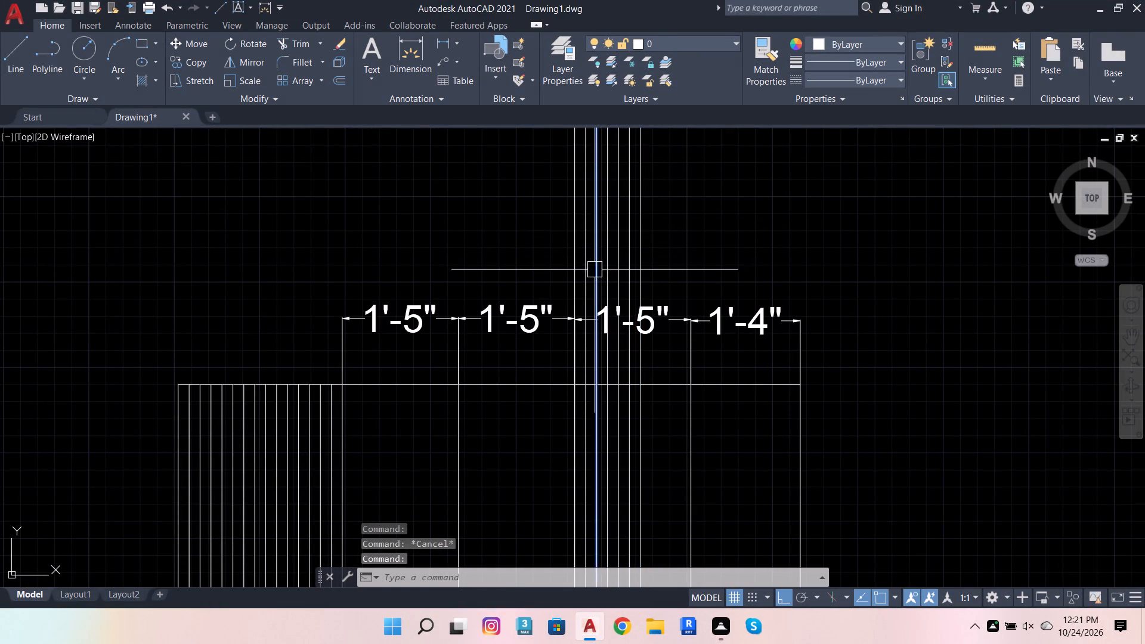
{"action": "key", "text": "Escape"}
{"action": "left_click", "coordinate": [580, 268]}
{"action": "key", "text": "Escape"}
{"action": "key", "text": "Escape"}
{"action": "key", "text": "Escape"}
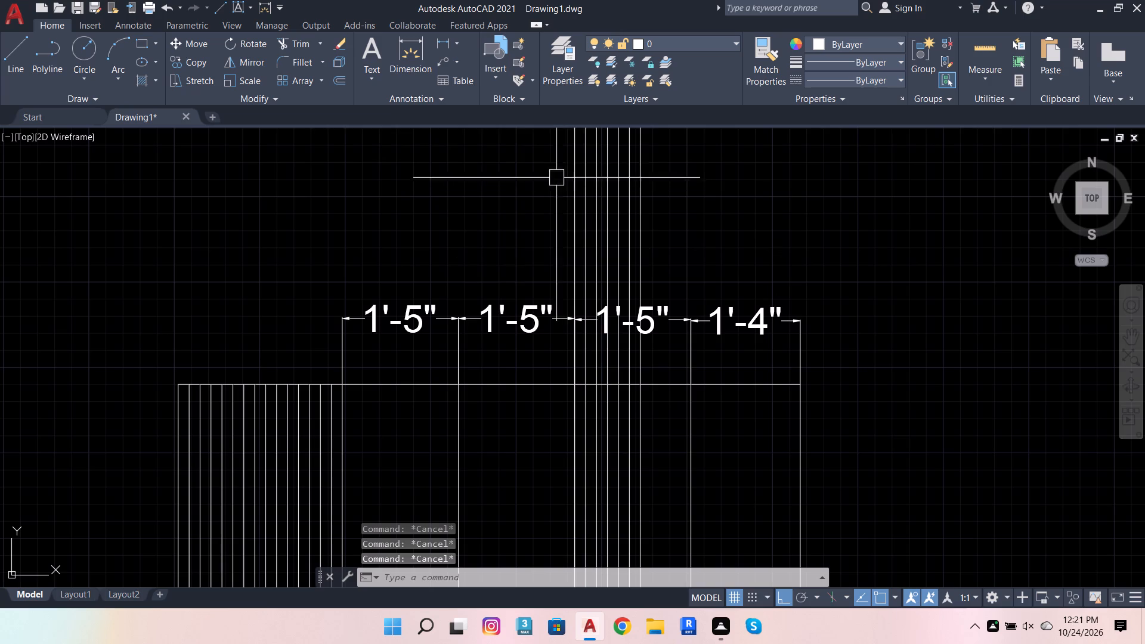
Trim the third strip's closely spaced vertical lines where they extend above the layout's top edge.
{"action": "left_click", "coordinate": [292, 45]}
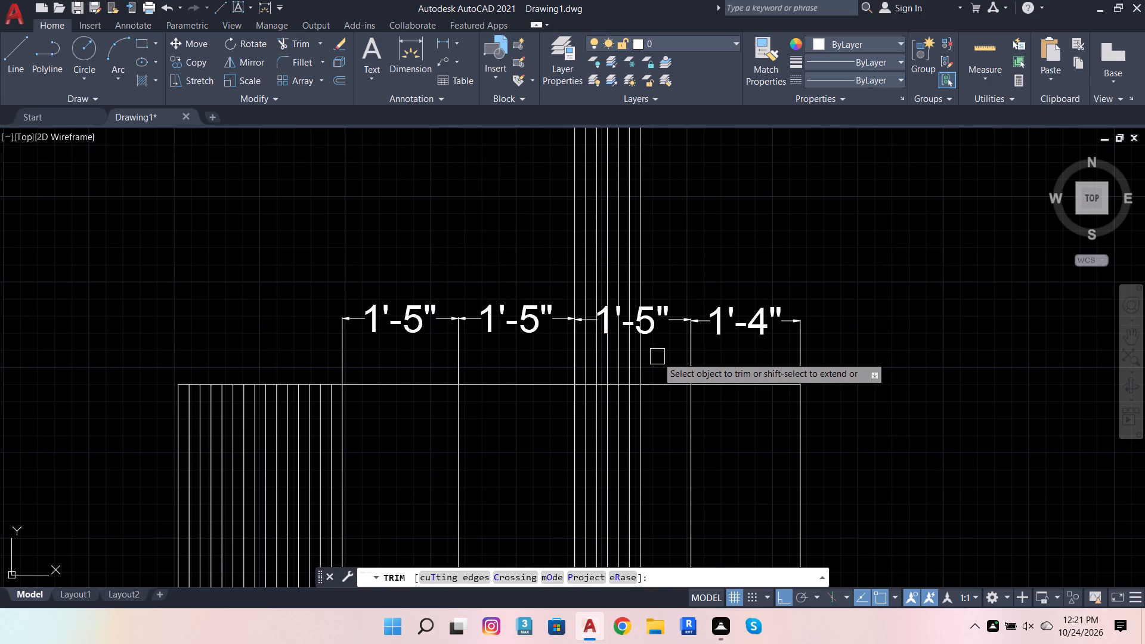
{"action": "left_click", "coordinate": [657, 357]}
{"action": "left_click", "coordinate": [562, 351]}
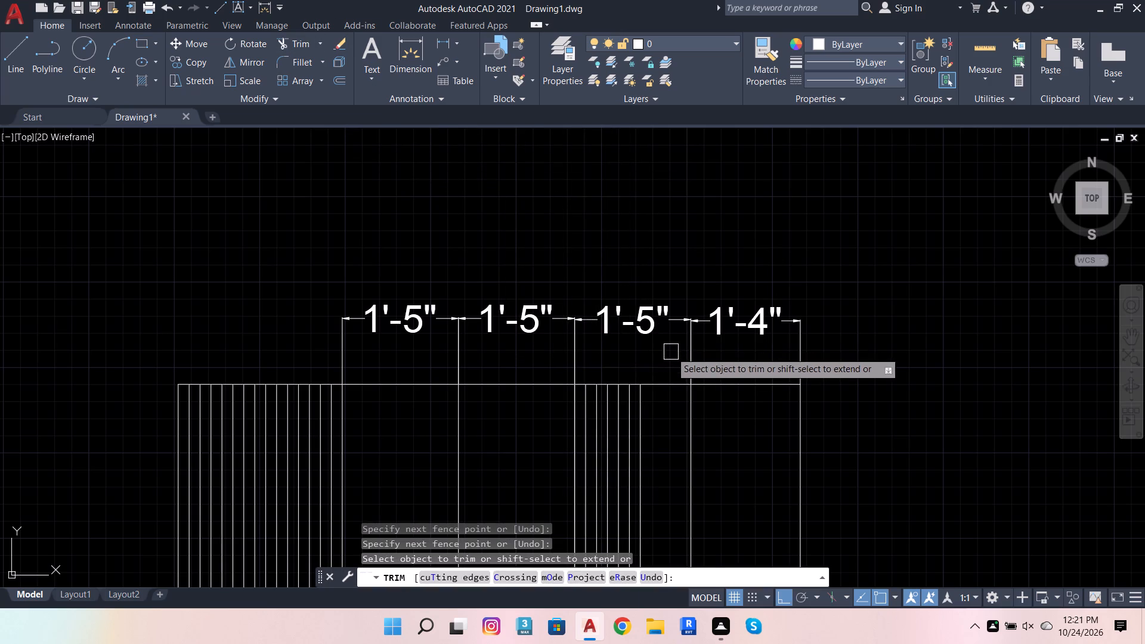
{"action": "scroll", "coordinate": [675, 352], "scroll_direction": "down", "scroll_amount": 2}
{"action": "scroll", "coordinate": [720, 314], "scroll_direction": "down", "scroll_amount": 1}
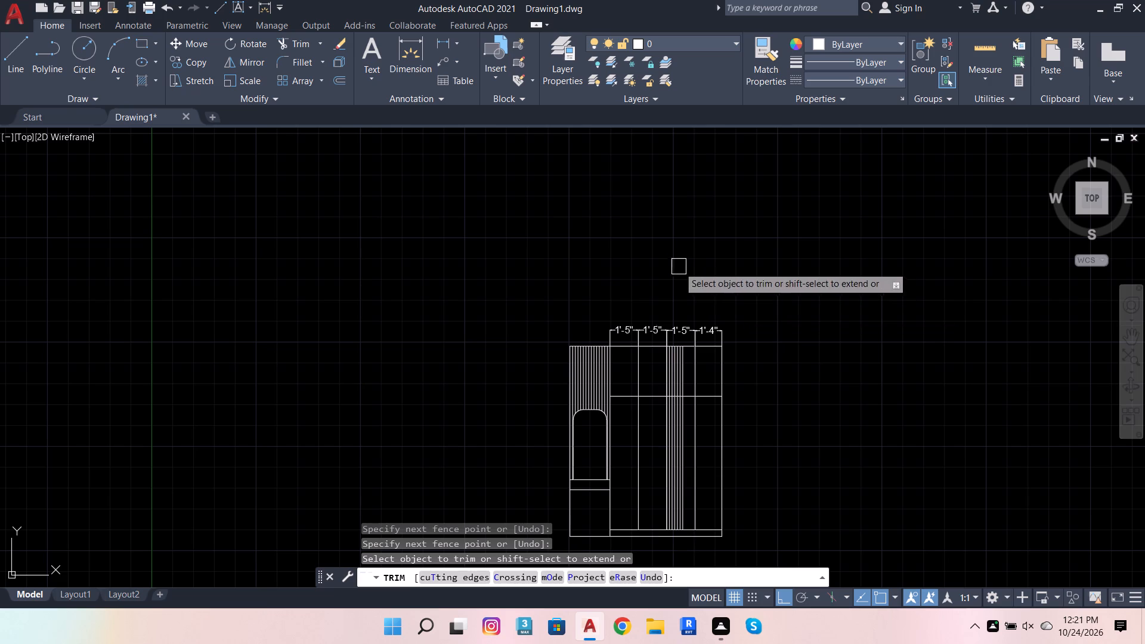
{"action": "key", "text": "Escape"}
{"action": "key", "text": "Escape"}
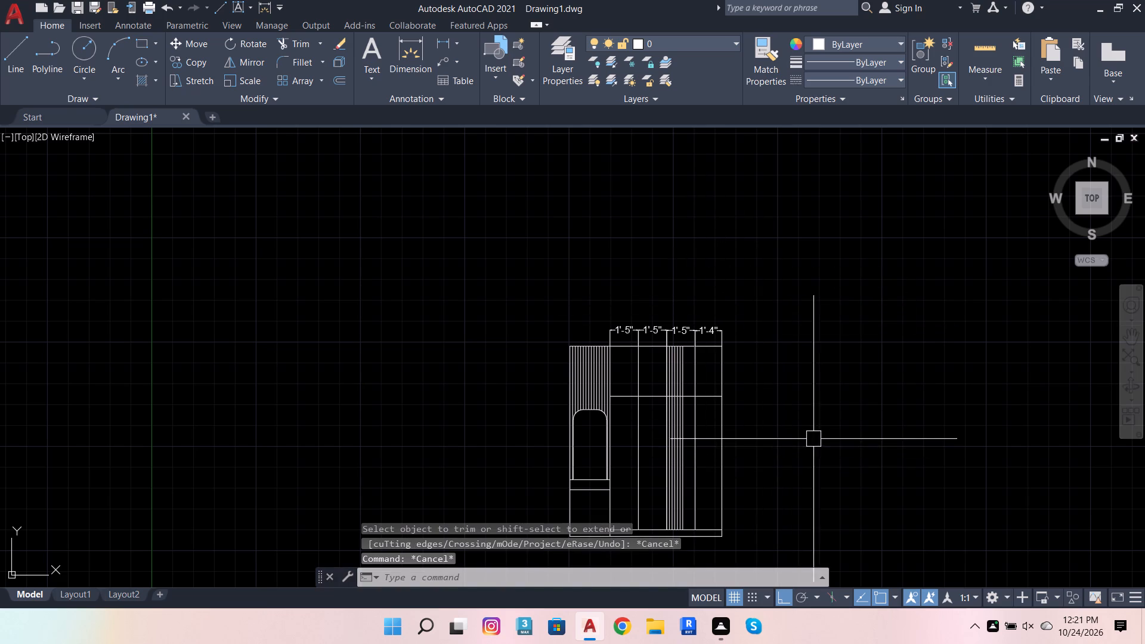
Erase the duplicate vertical line overlapping the boundary between the second and third 1'-5" strips.
{"action": "scroll", "coordinate": [899, 453], "scroll_direction": "down", "scroll_amount": 2}
{"action": "scroll", "coordinate": [895, 479], "scroll_direction": "up", "scroll_amount": 3}
{"action": "scroll", "coordinate": [578, 491], "scroll_direction": "up", "scroll_amount": 1}
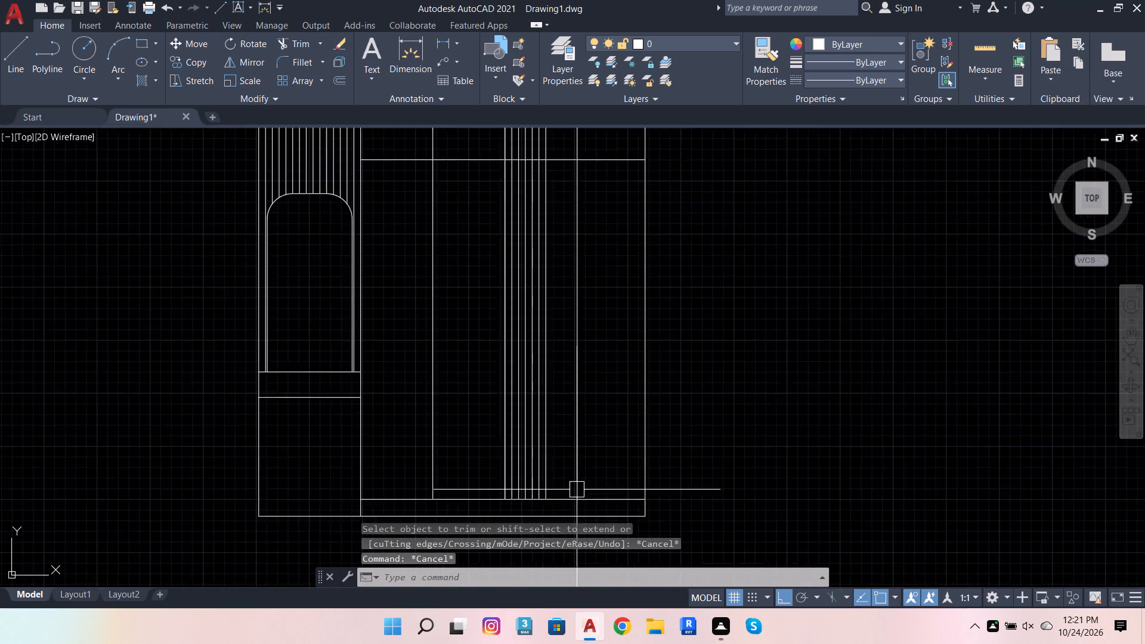
{"action": "scroll", "coordinate": [577, 490], "scroll_direction": "up", "scroll_amount": 1}
{"action": "left_click", "coordinate": [457, 488]}
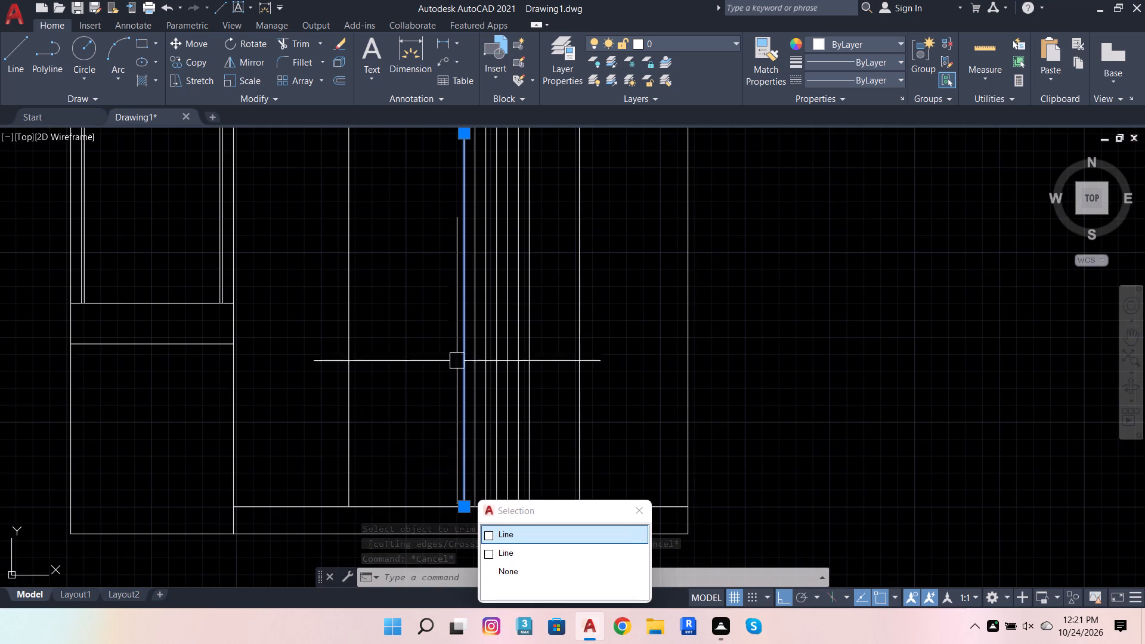
{"action": "key", "text": "shift+Delete"}
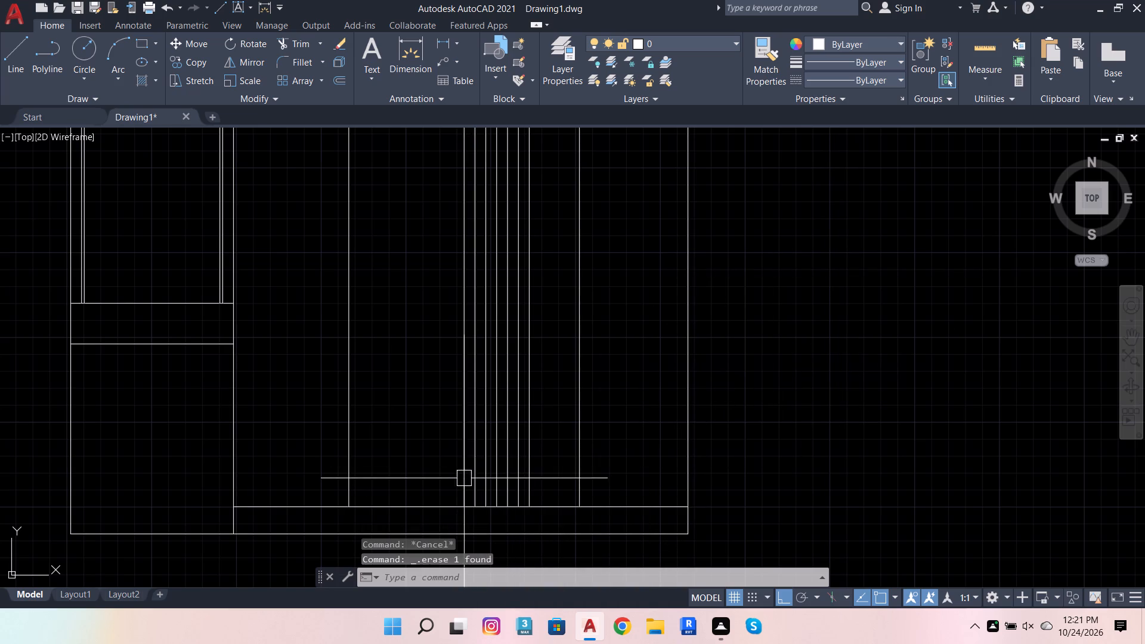
{"action": "left_click", "coordinate": [463, 479]}
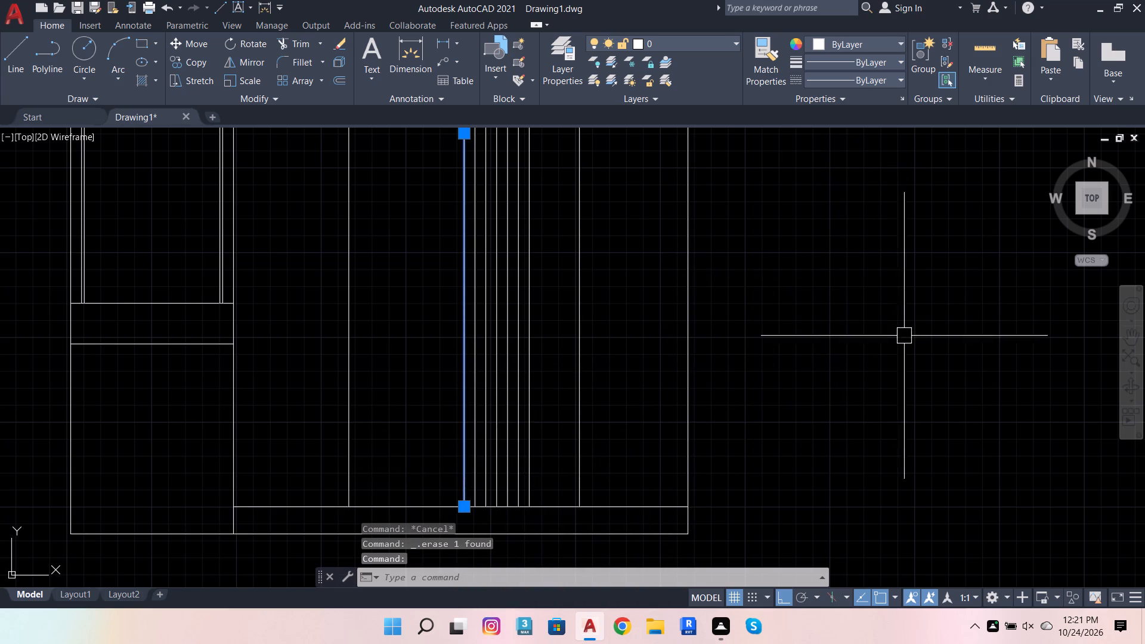
{"action": "key", "text": "Escape"}
{"action": "scroll", "coordinate": [825, 438], "scroll_direction": "down", "scroll_amount": 2}
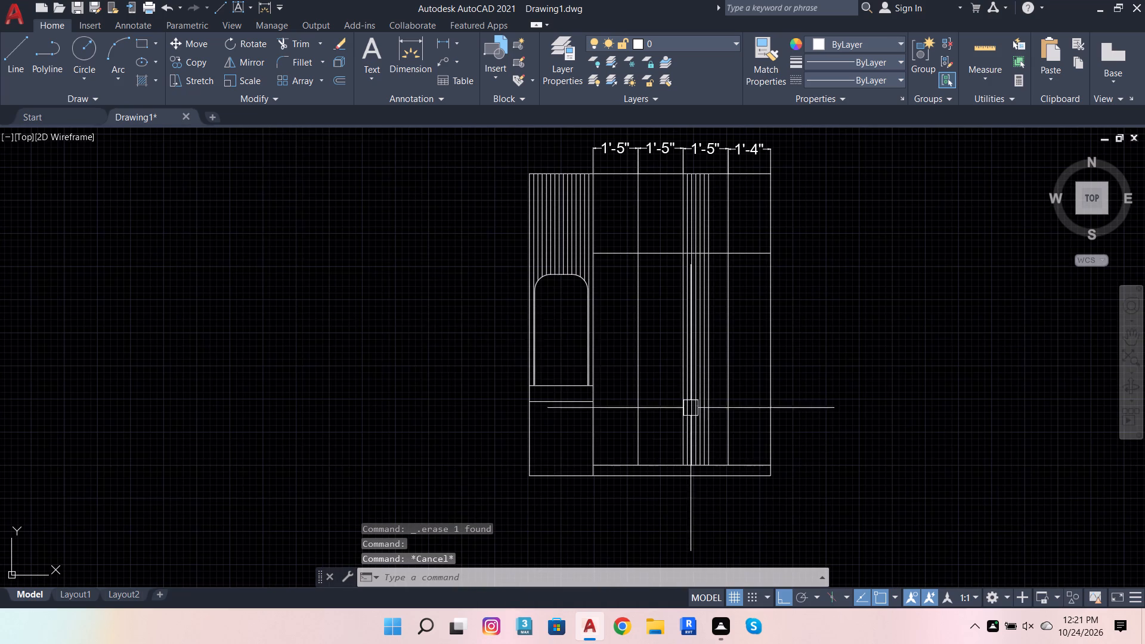
Draw a 1" wide by 2'-4" tall rectangle in the empty space to the right of the layout.
{"action": "left_click", "coordinate": [144, 41]}
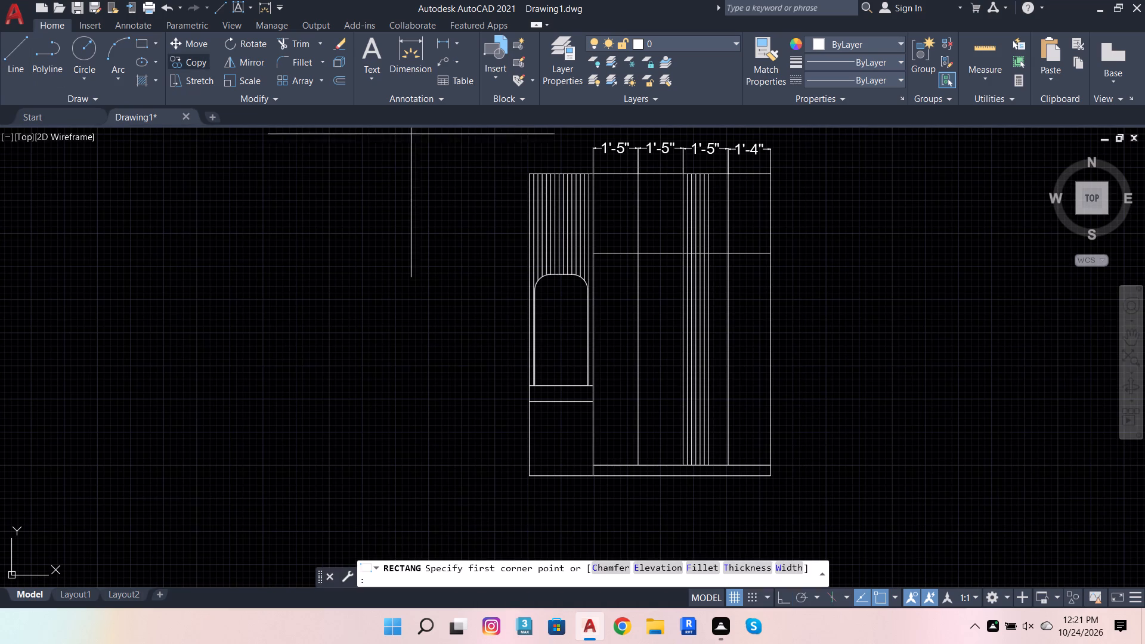
{"action": "left_click", "coordinate": [849, 283]}
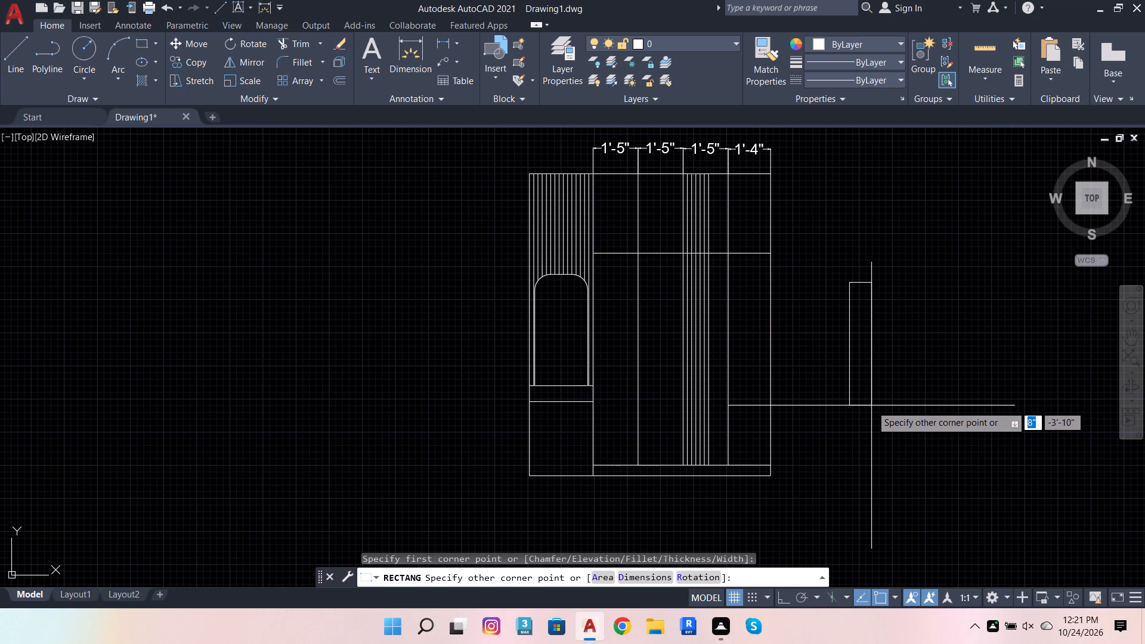
{"action": "type", "text": "1'"}
{"action": "type", "text": "2'"}
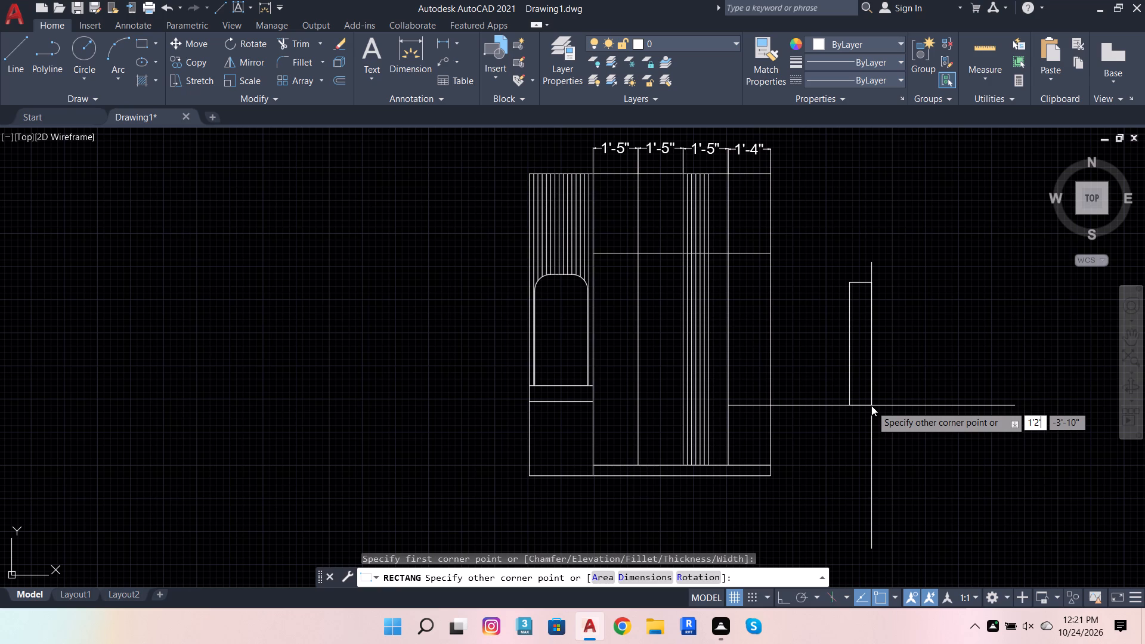
{"action": "key", "text": "4"}
{"action": "key", "text": "Return"}
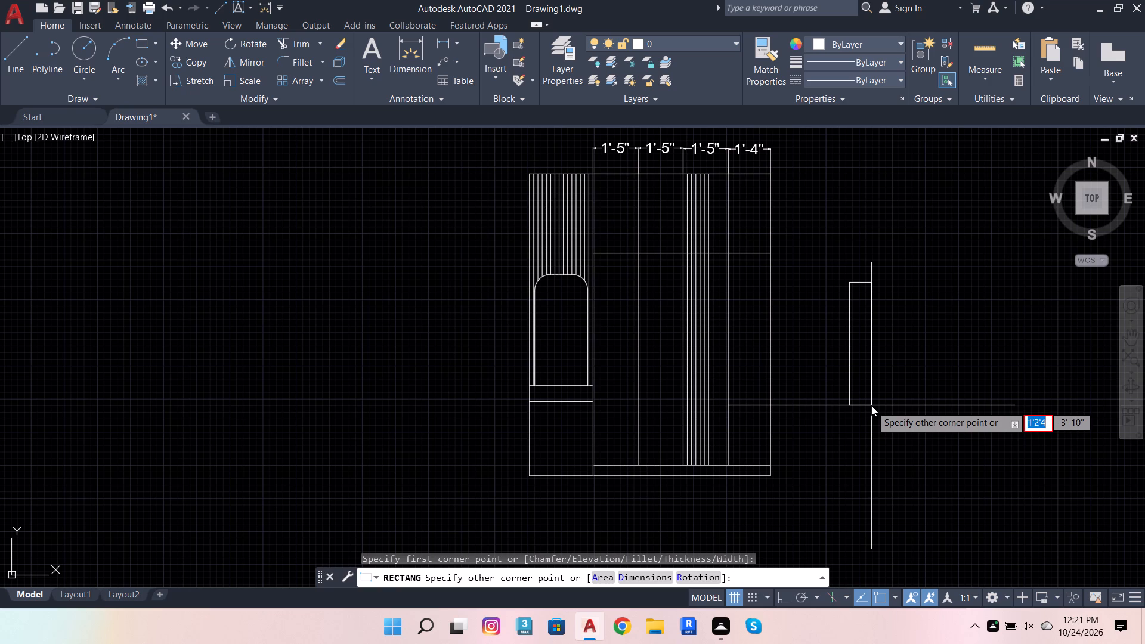
{"action": "key", "text": "BackSpace"}
{"action": "key", "text": "BackSpace"}
{"action": "key", "text": "BackSpace"}
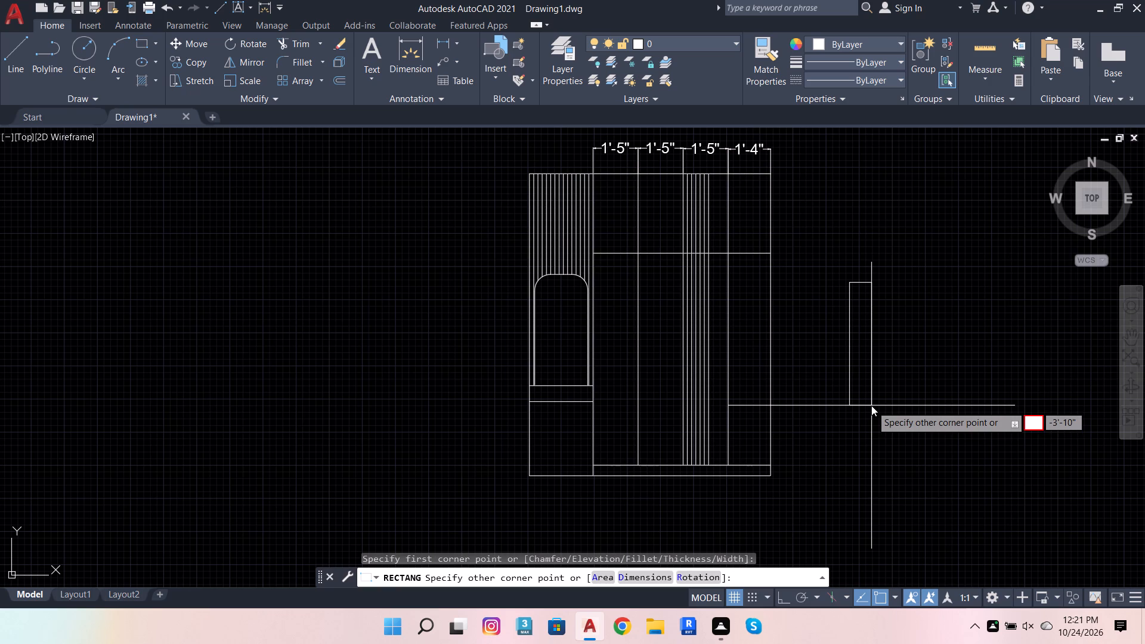
{"action": "type", "text": "1,"}
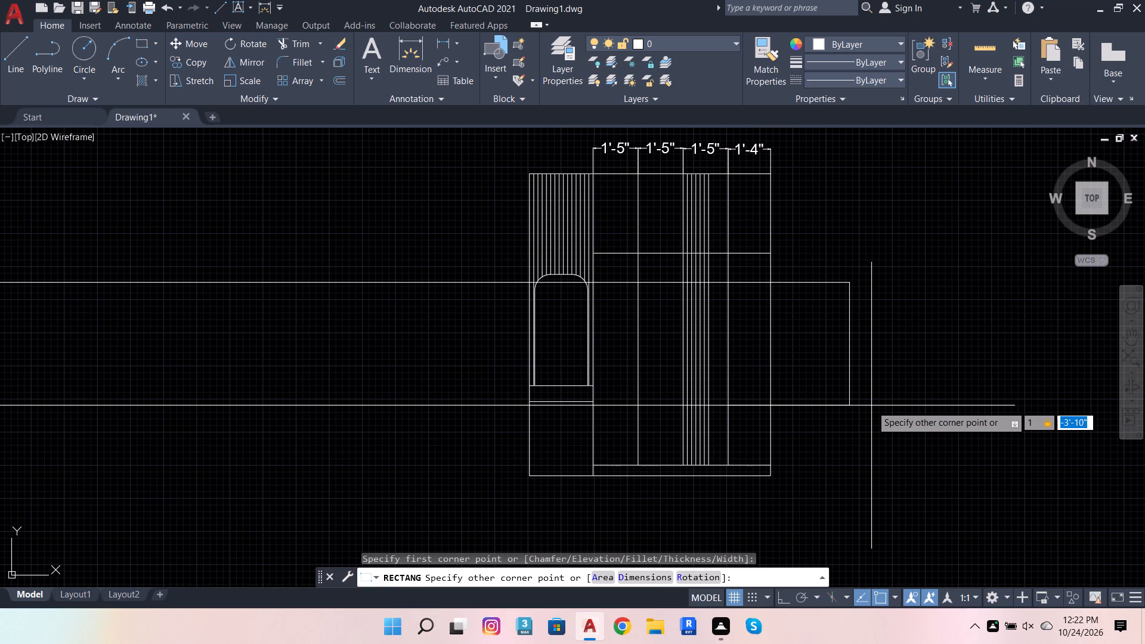
{"action": "key", "text": "2"}
{"action": "type", "text": "'4"}
{"action": "key", "text": "Return"}
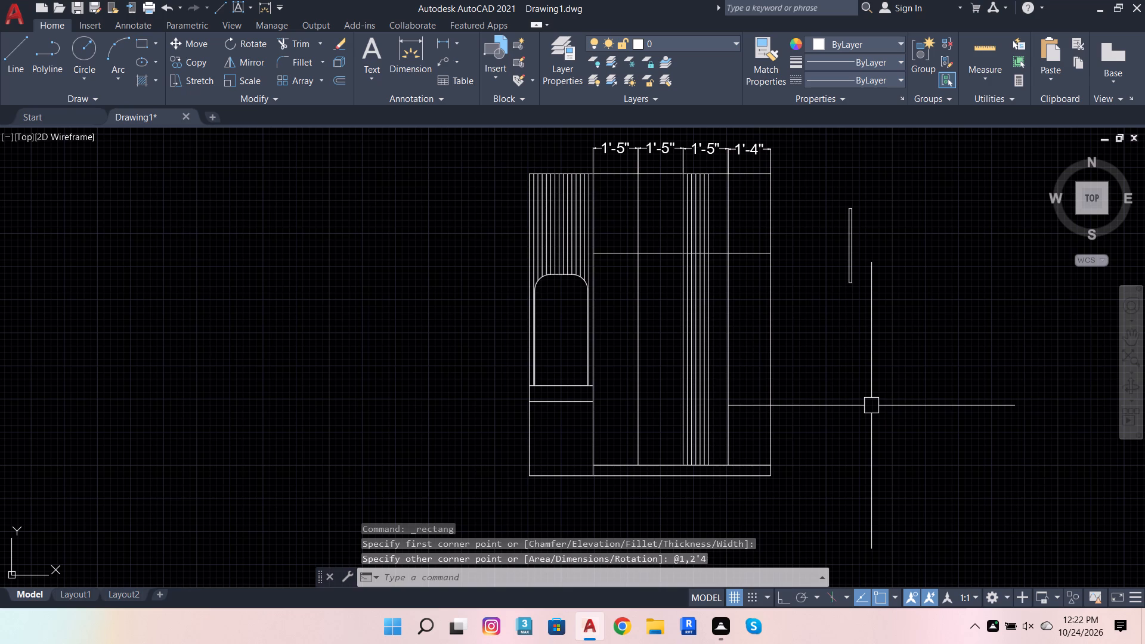
With Ortho off, copy the spare 1" by 2'-4" rectangle beside the third 1'-5" strip's boundary with the 1'-4" strip, inside the 1'-5" strip.
{"action": "left_click", "coordinate": [850, 180]}
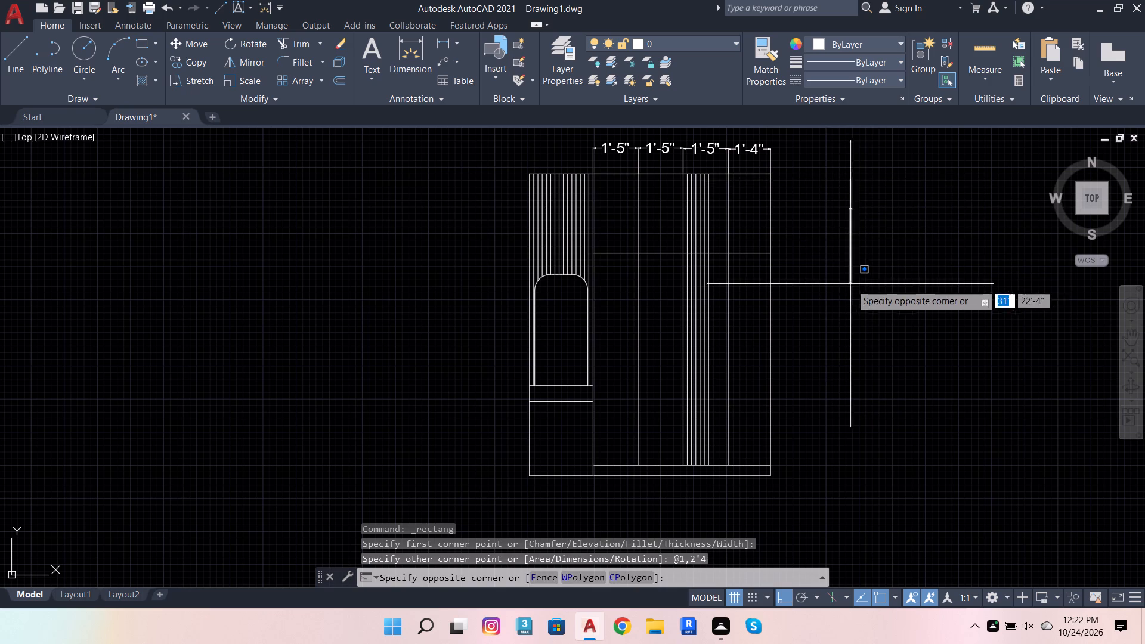
{"action": "left_click", "coordinate": [859, 301]}
{"action": "left_click", "coordinate": [855, 291]}
{"action": "left_click", "coordinate": [823, 179]}
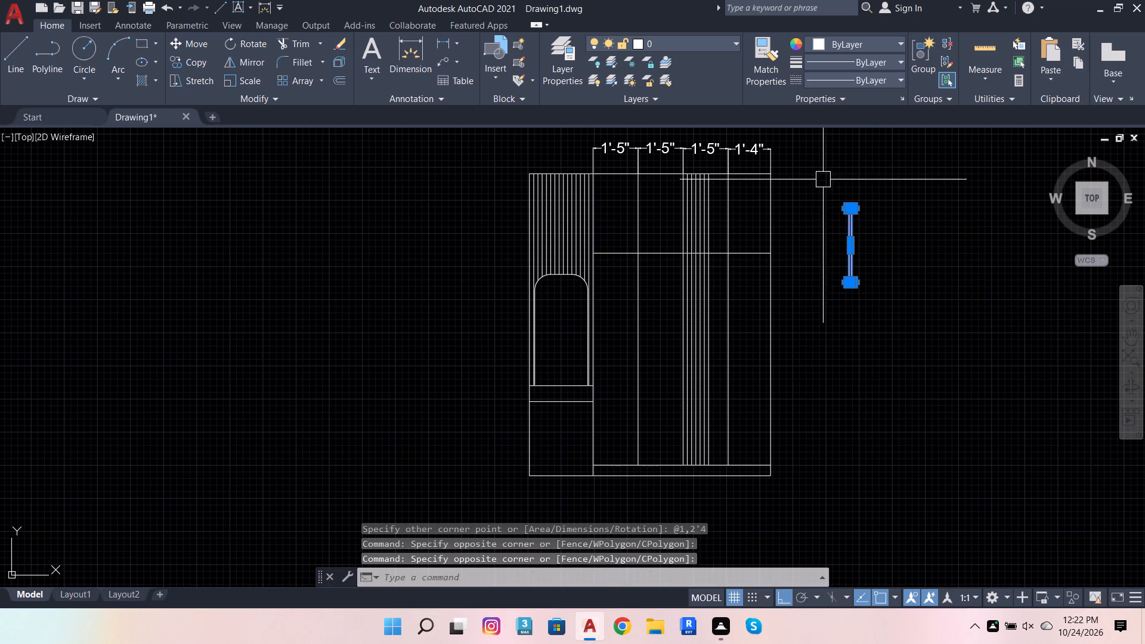
{"action": "left_click", "coordinate": [783, 597]}
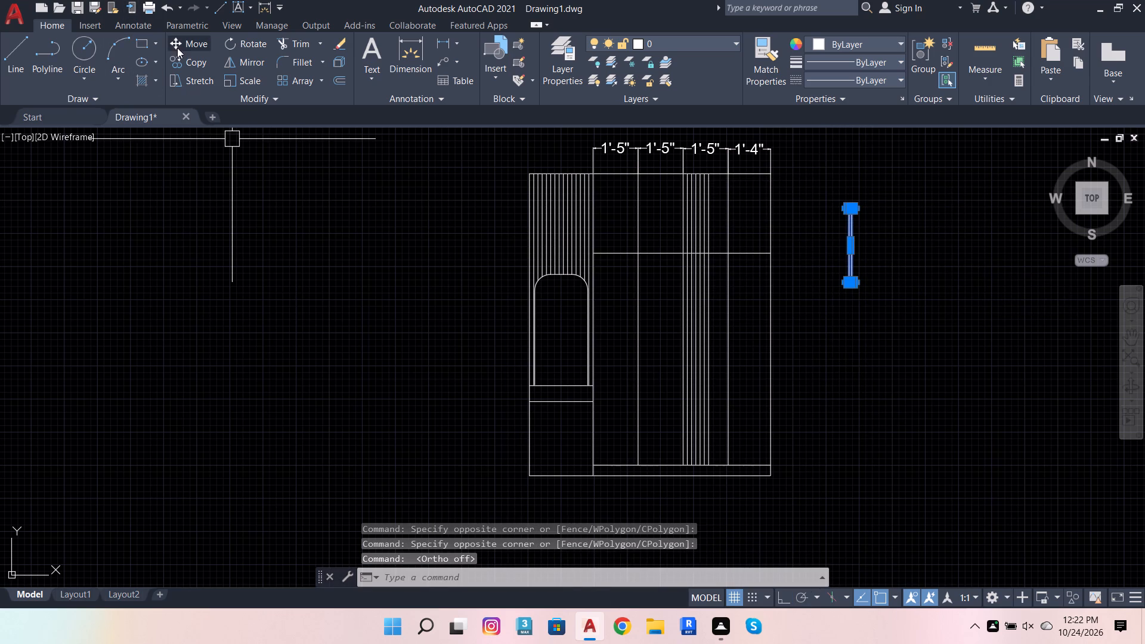
{"action": "left_click", "coordinate": [182, 61]}
{"action": "scroll", "coordinate": [864, 202], "scroll_direction": "up", "scroll_amount": 3}
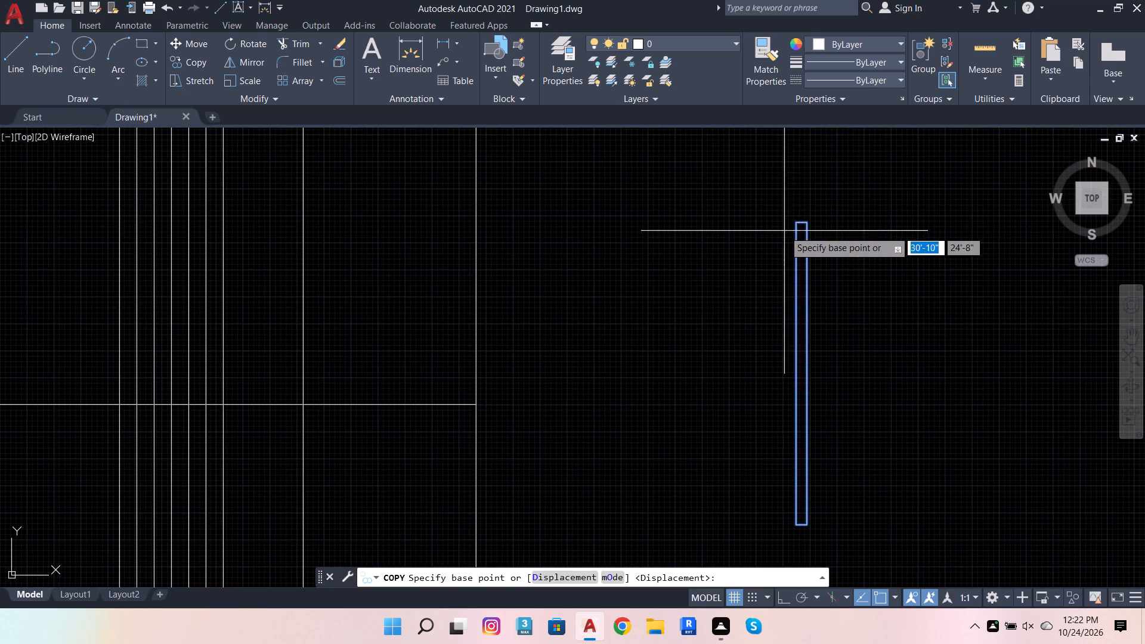
{"action": "left_click", "coordinate": [808, 219]}
{"action": "scroll", "coordinate": [882, 188], "scroll_direction": "down", "scroll_amount": 4}
{"action": "scroll", "coordinate": [788, 304], "scroll_direction": "up", "scroll_amount": 3}
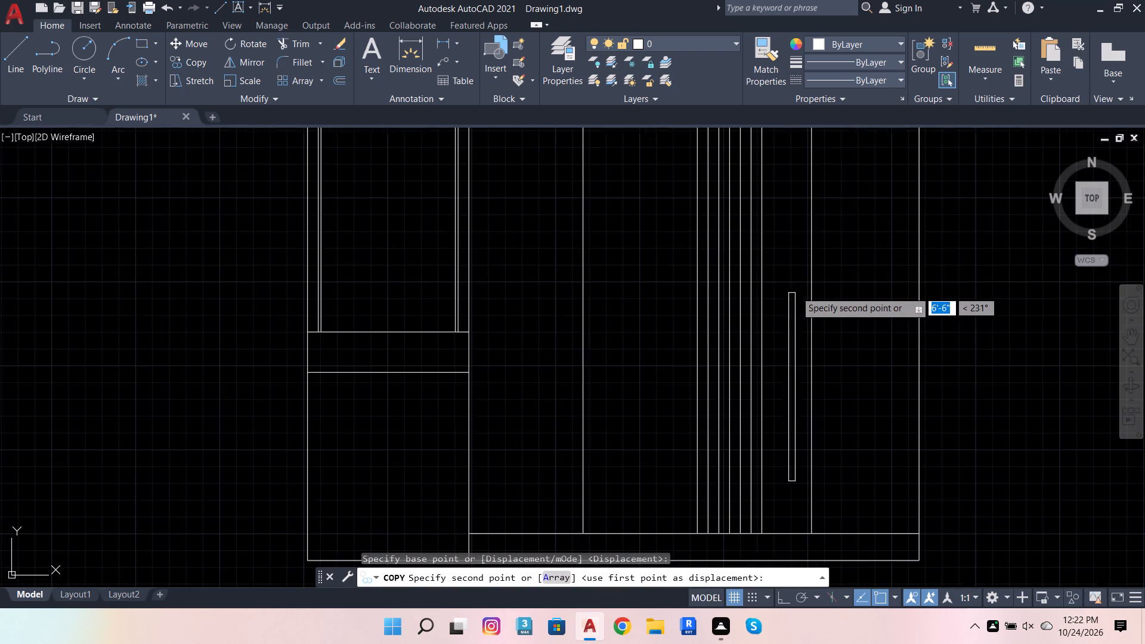
{"action": "scroll", "coordinate": [800, 190], "scroll_direction": "up", "scroll_amount": 2}
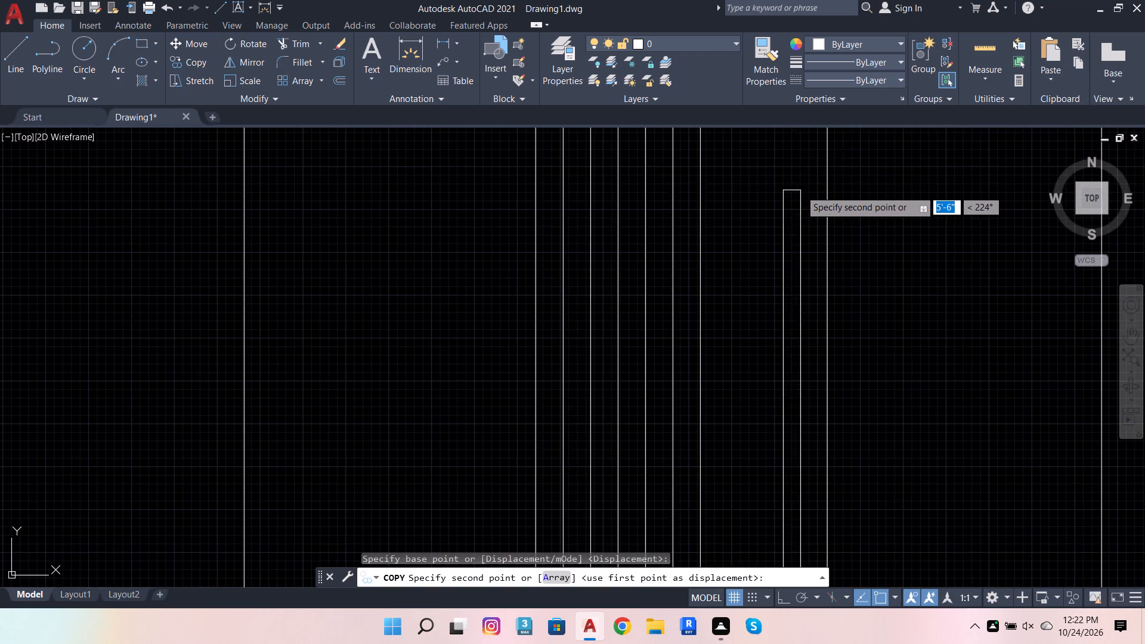
{"action": "left_click", "coordinate": [812, 172]}
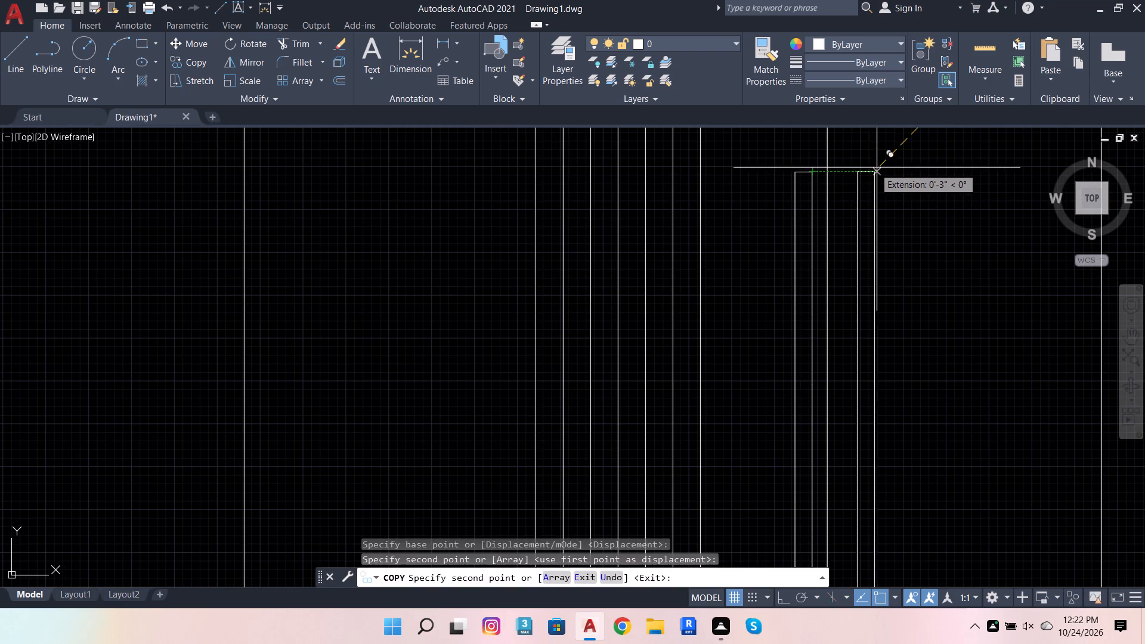
Place a second copy of the rectangle level with the first, just across the boundary inside the 1'-4" strip.
{"action": "scroll", "coordinate": [861, 163], "scroll_direction": "up", "scroll_amount": 1}
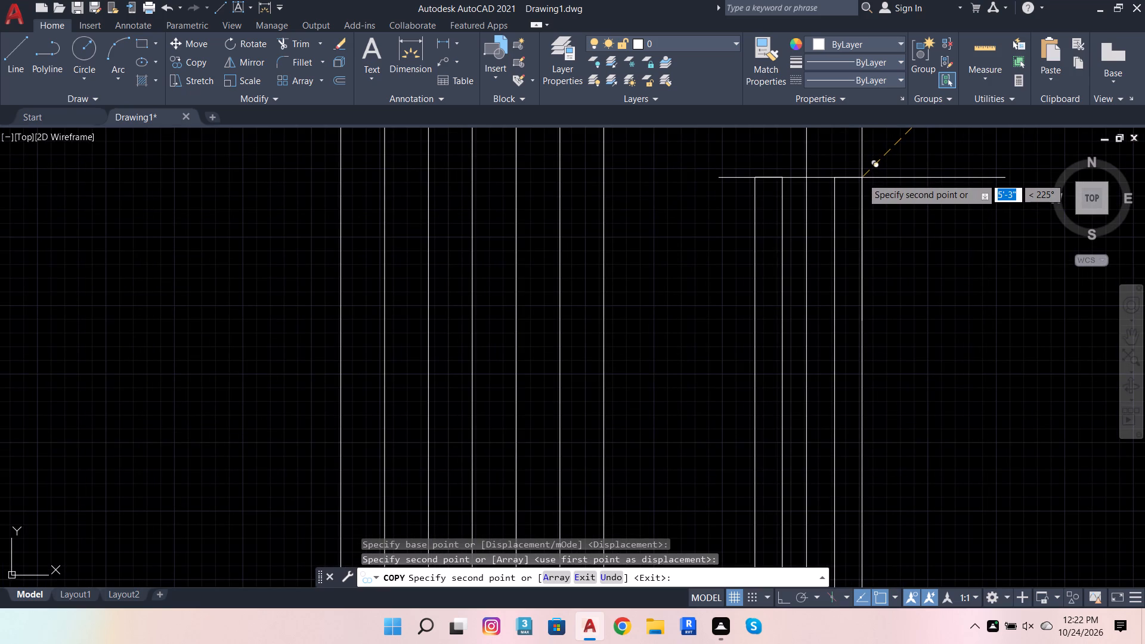
{"action": "left_click", "coordinate": [862, 178]}
{"action": "scroll", "coordinate": [886, 168], "scroll_direction": "down", "scroll_amount": 5}
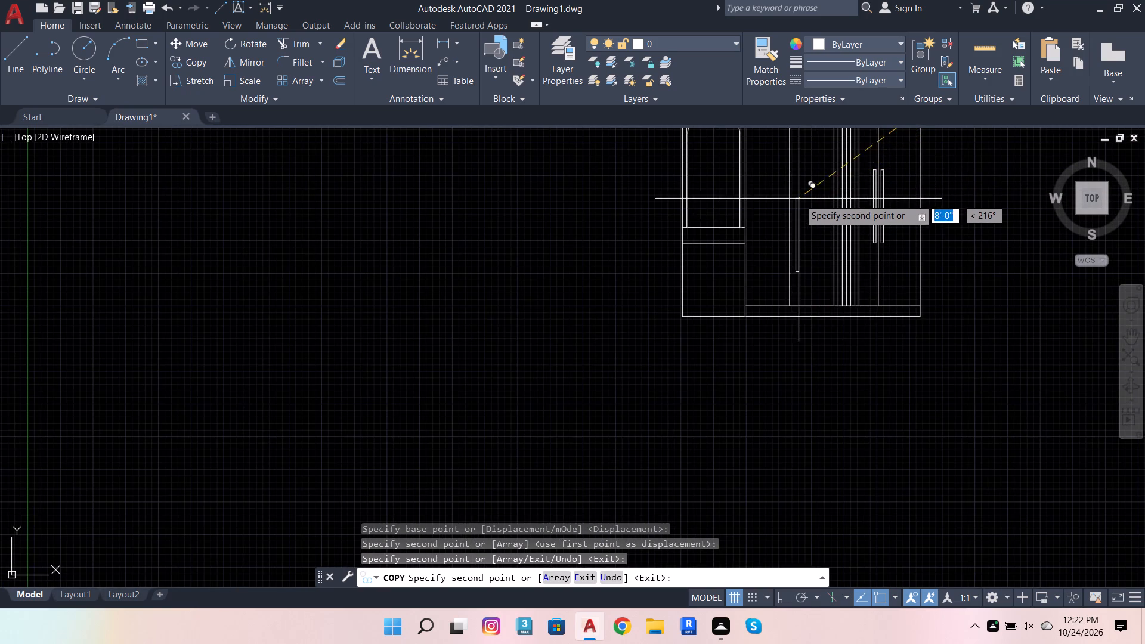
{"action": "scroll", "coordinate": [797, 196], "scroll_direction": "up", "scroll_amount": 1}
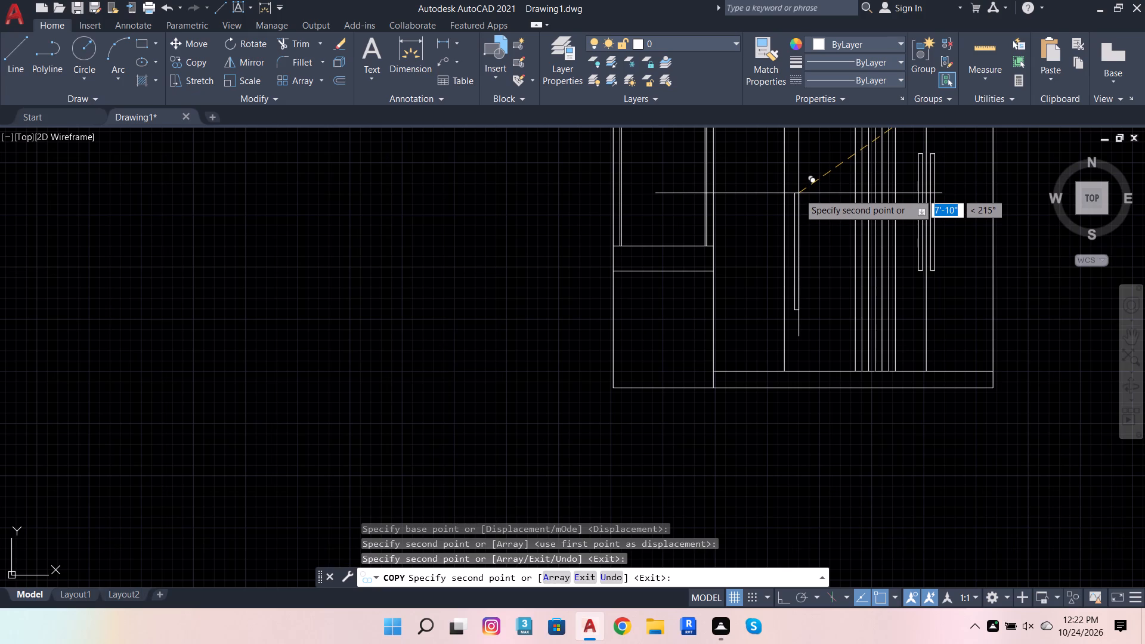
{"action": "key", "text": "Escape"}
Copy the pair of narrow rectangles from the boundary's lower end to the lower end of the boundary between the first and second 1'-5" strips.
{"action": "scroll", "coordinate": [939, 148], "scroll_direction": "up", "scroll_amount": 2}
{"action": "left_click", "coordinate": [878, 150]}
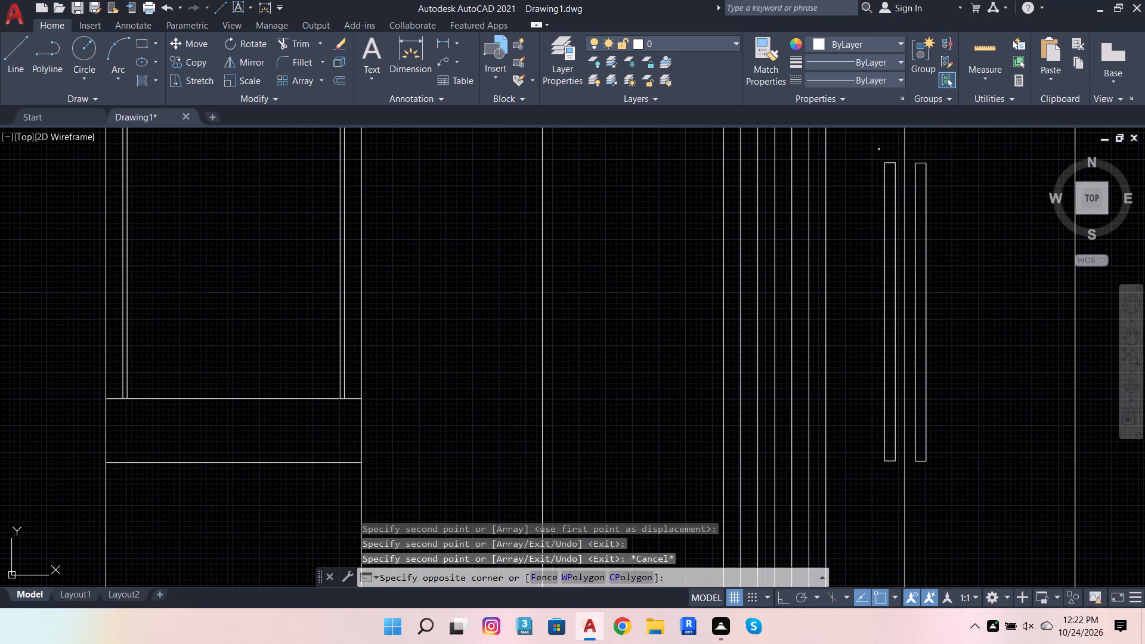
{"action": "left_click", "coordinate": [985, 465]}
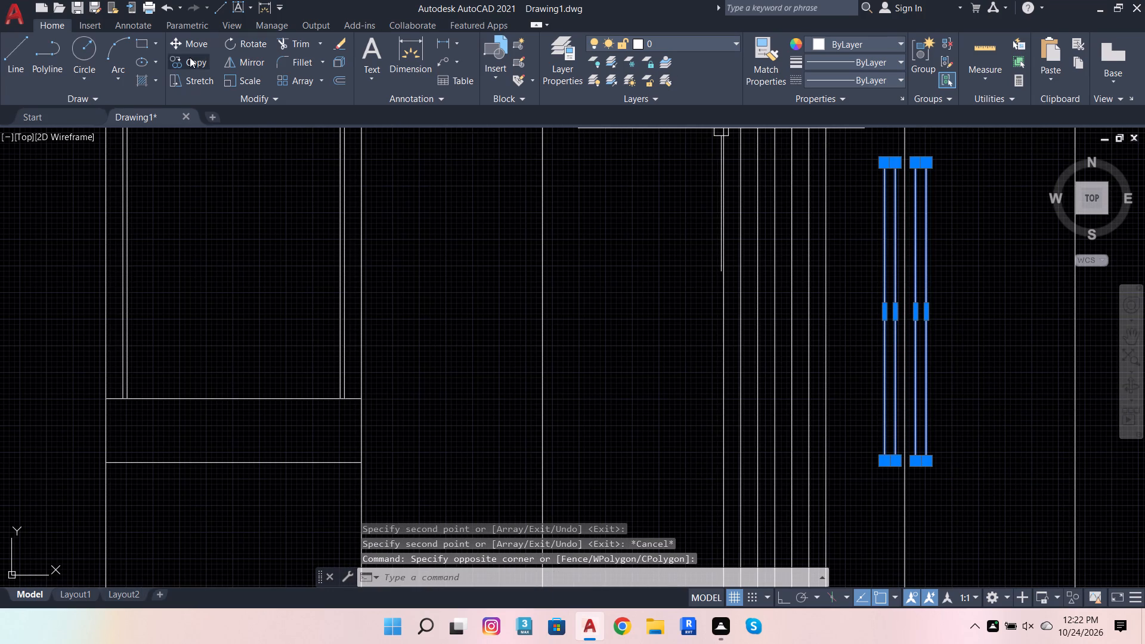
{"action": "left_click", "coordinate": [194, 62]}
{"action": "scroll", "coordinate": [536, 184], "scroll_direction": "down", "scroll_amount": 3}
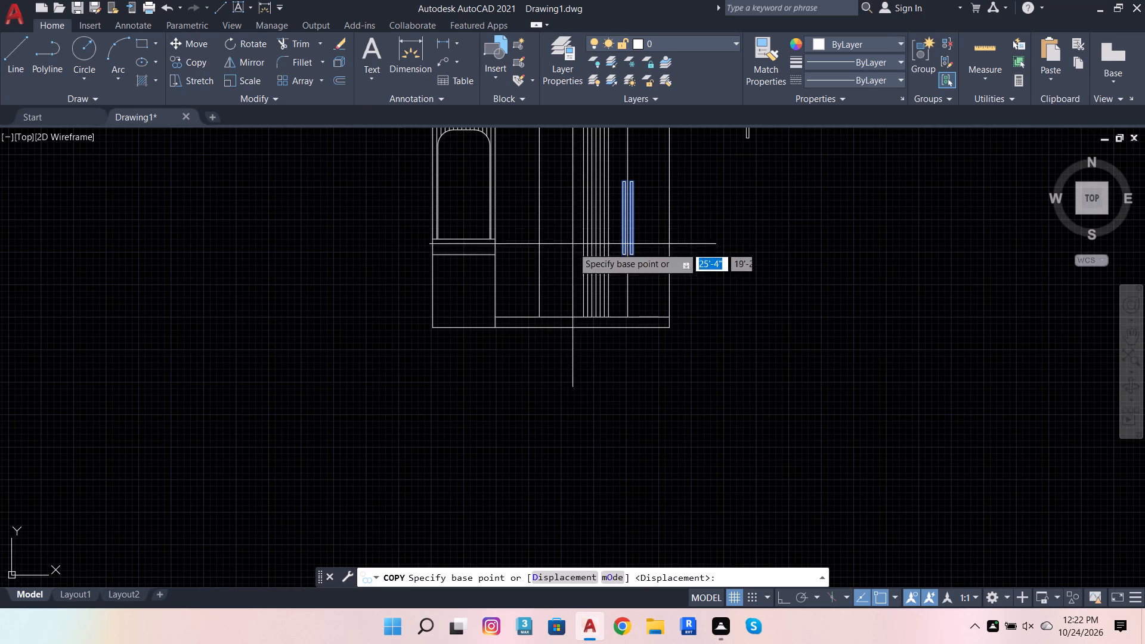
{"action": "scroll", "coordinate": [612, 309], "scroll_direction": "up", "scroll_amount": 2}
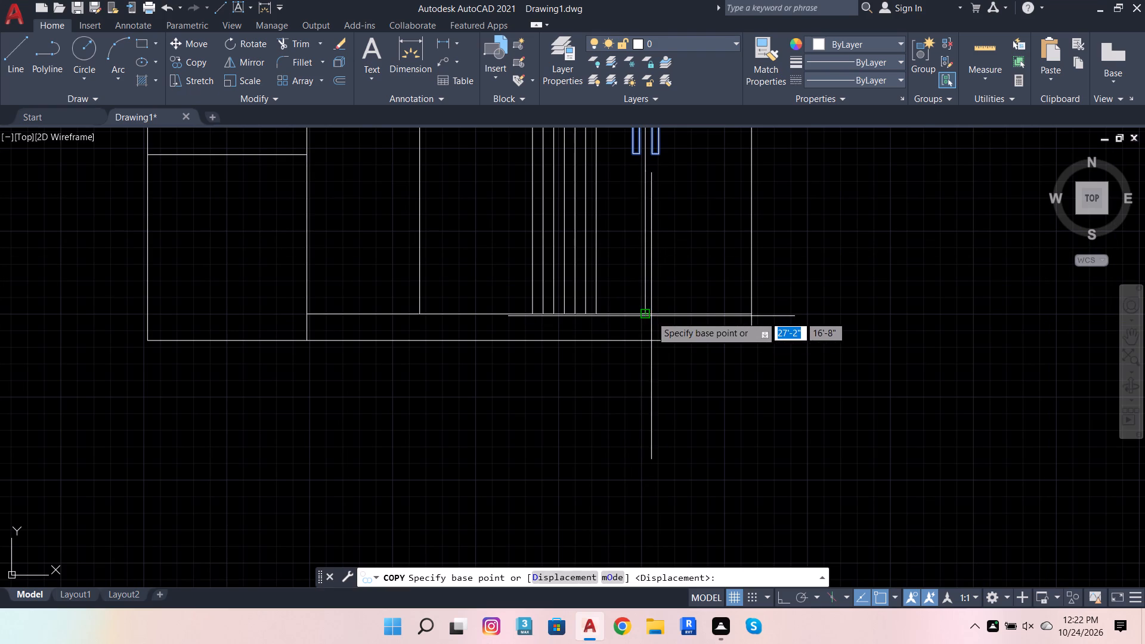
{"action": "left_click", "coordinate": [642, 315]}
{"action": "scroll", "coordinate": [419, 309], "scroll_direction": "up", "scroll_amount": 2}
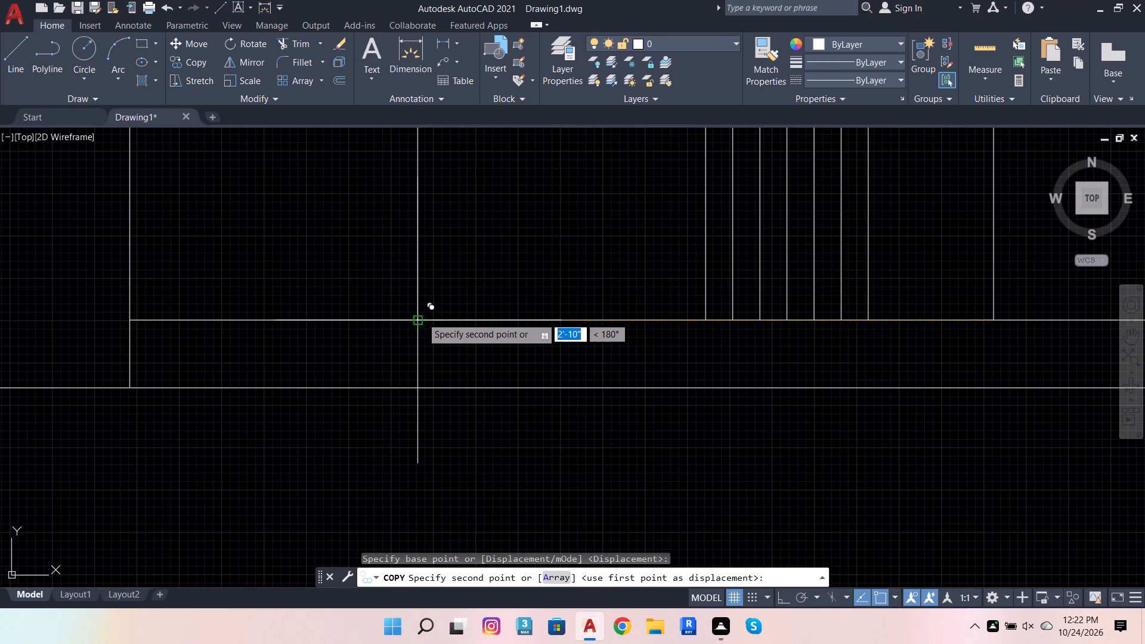
{"action": "left_click", "coordinate": [422, 317]}
{"action": "scroll", "coordinate": [518, 330], "scroll_direction": "down", "scroll_amount": 3}
{"action": "key", "text": "Escape"}
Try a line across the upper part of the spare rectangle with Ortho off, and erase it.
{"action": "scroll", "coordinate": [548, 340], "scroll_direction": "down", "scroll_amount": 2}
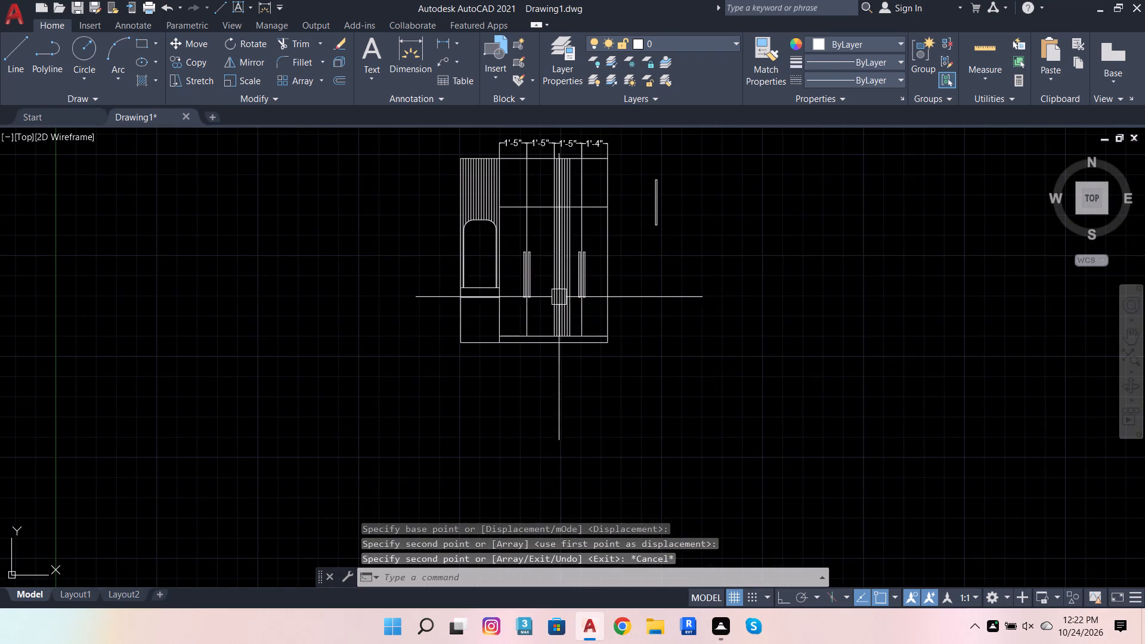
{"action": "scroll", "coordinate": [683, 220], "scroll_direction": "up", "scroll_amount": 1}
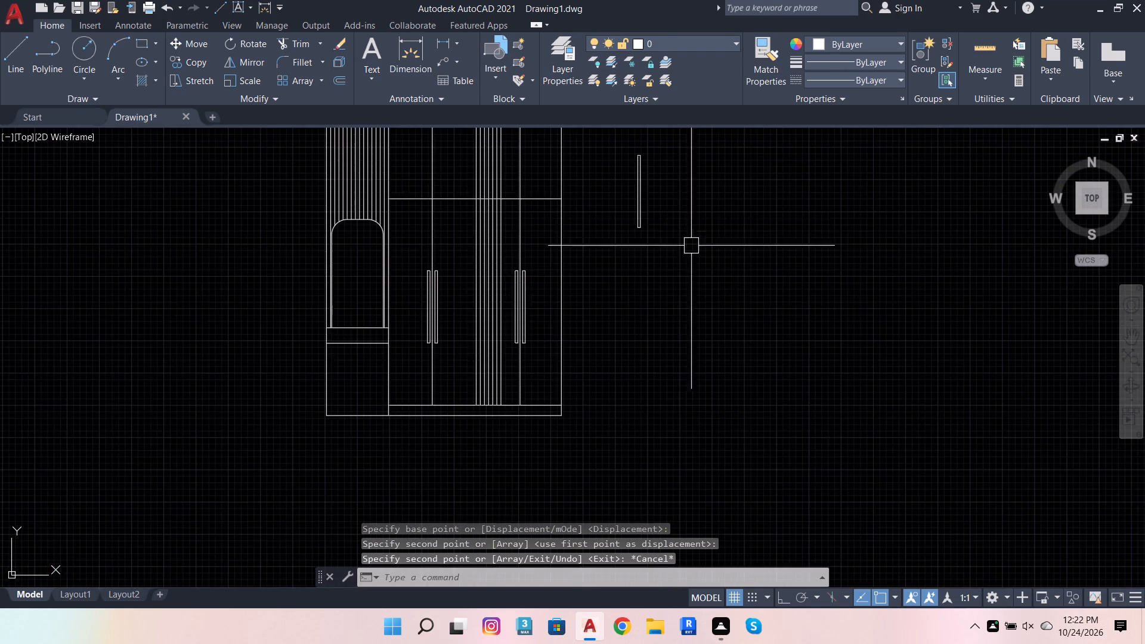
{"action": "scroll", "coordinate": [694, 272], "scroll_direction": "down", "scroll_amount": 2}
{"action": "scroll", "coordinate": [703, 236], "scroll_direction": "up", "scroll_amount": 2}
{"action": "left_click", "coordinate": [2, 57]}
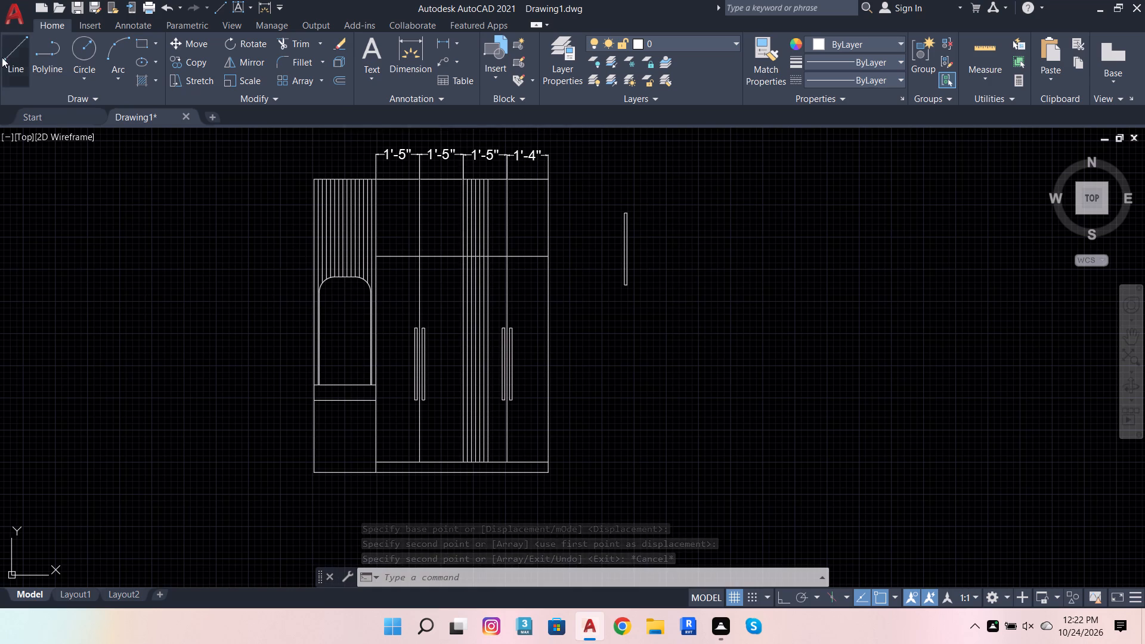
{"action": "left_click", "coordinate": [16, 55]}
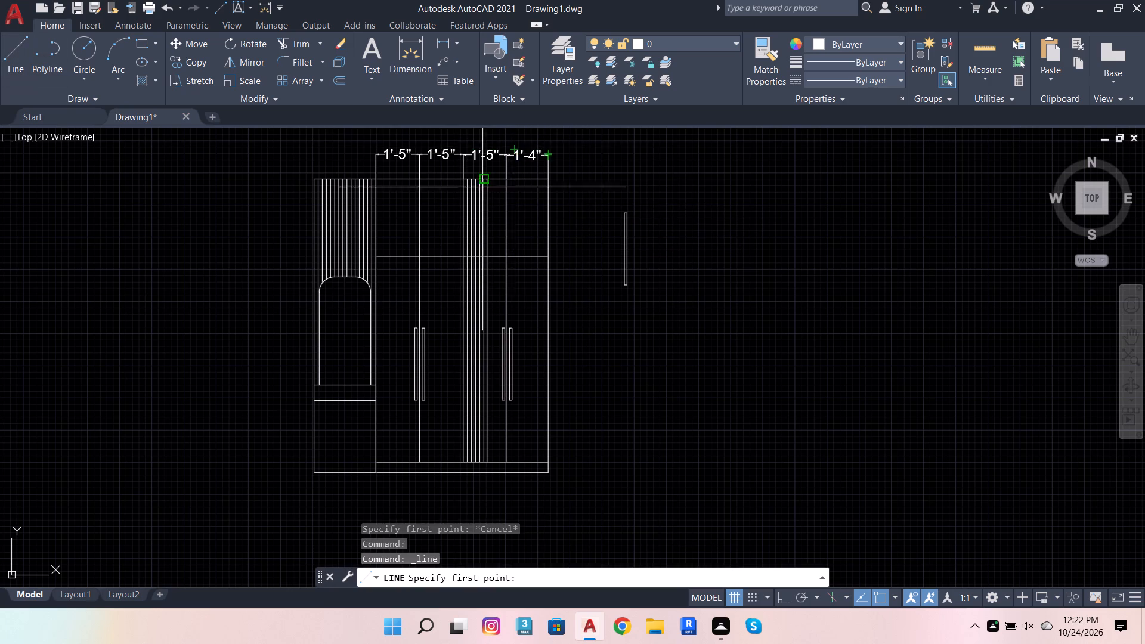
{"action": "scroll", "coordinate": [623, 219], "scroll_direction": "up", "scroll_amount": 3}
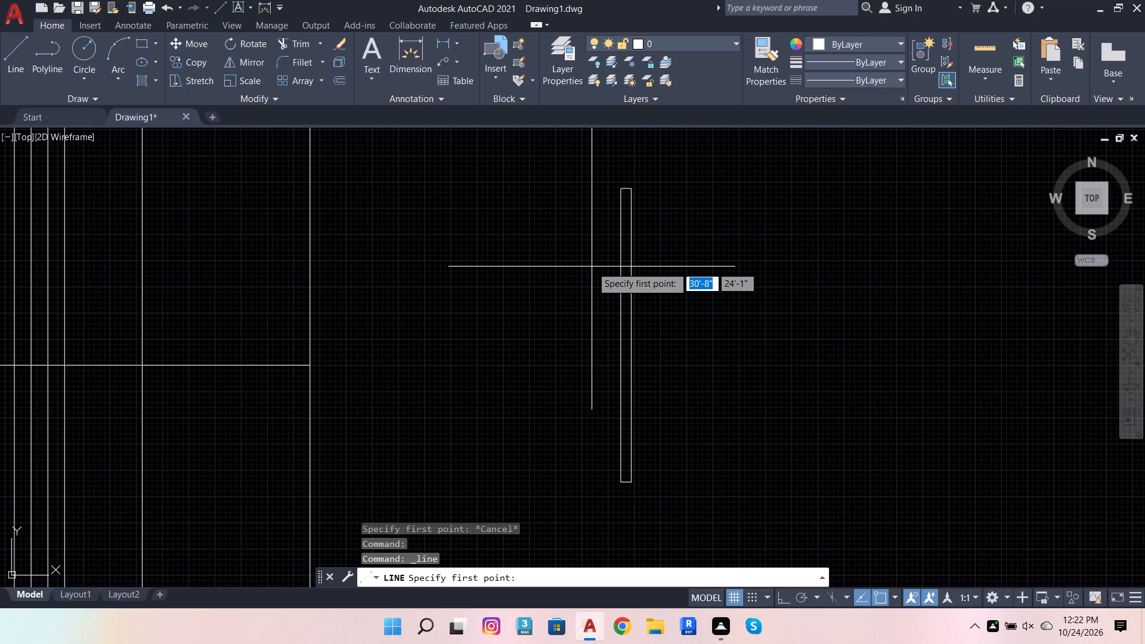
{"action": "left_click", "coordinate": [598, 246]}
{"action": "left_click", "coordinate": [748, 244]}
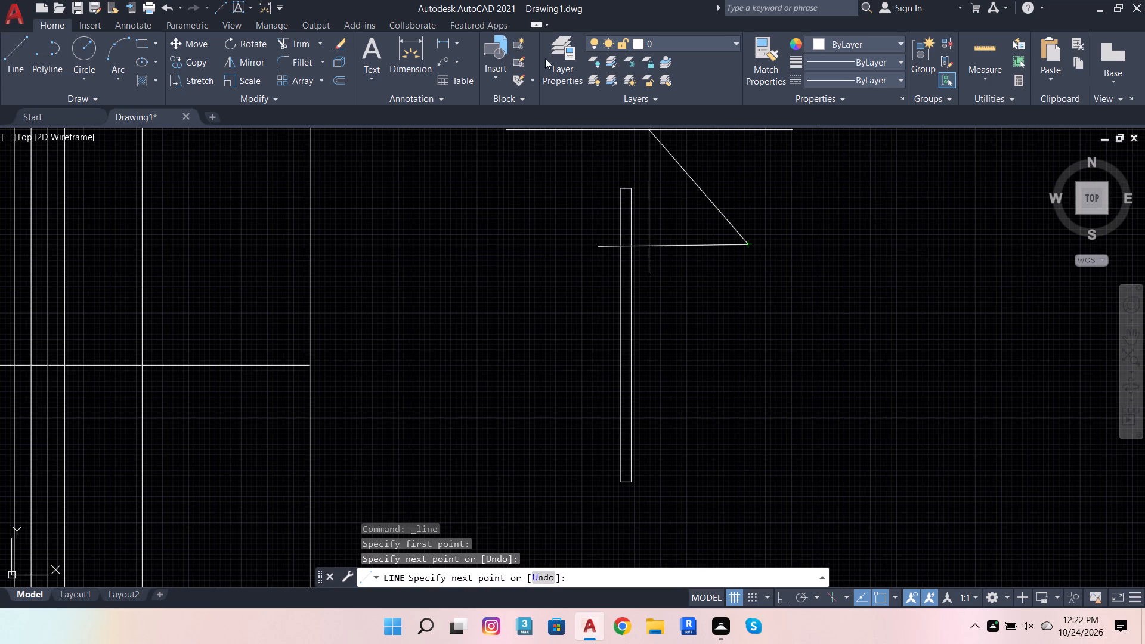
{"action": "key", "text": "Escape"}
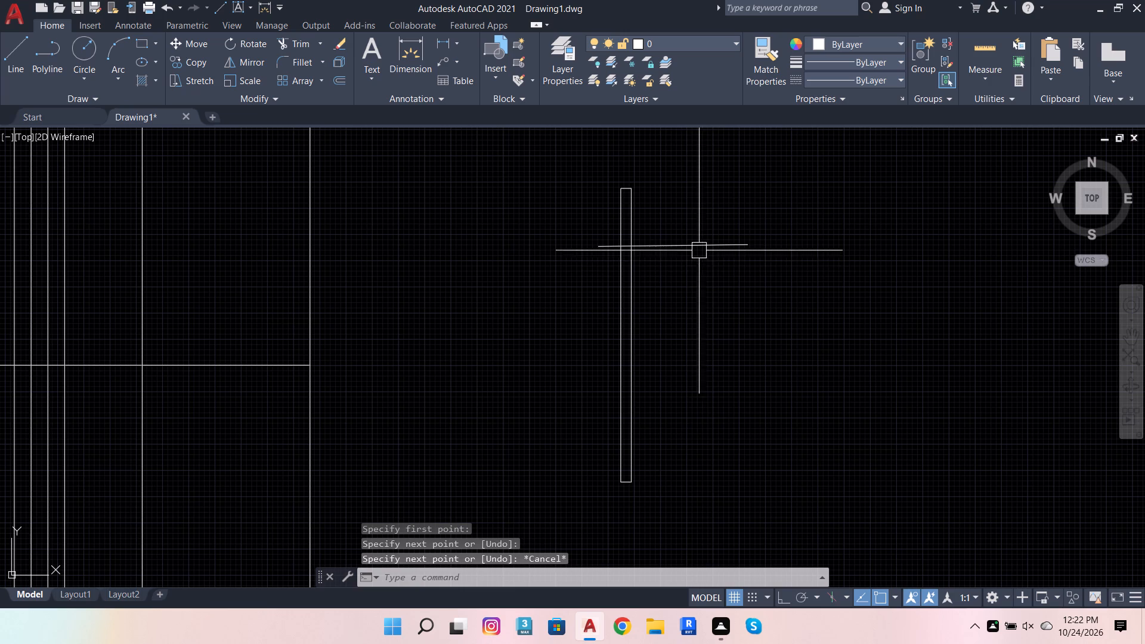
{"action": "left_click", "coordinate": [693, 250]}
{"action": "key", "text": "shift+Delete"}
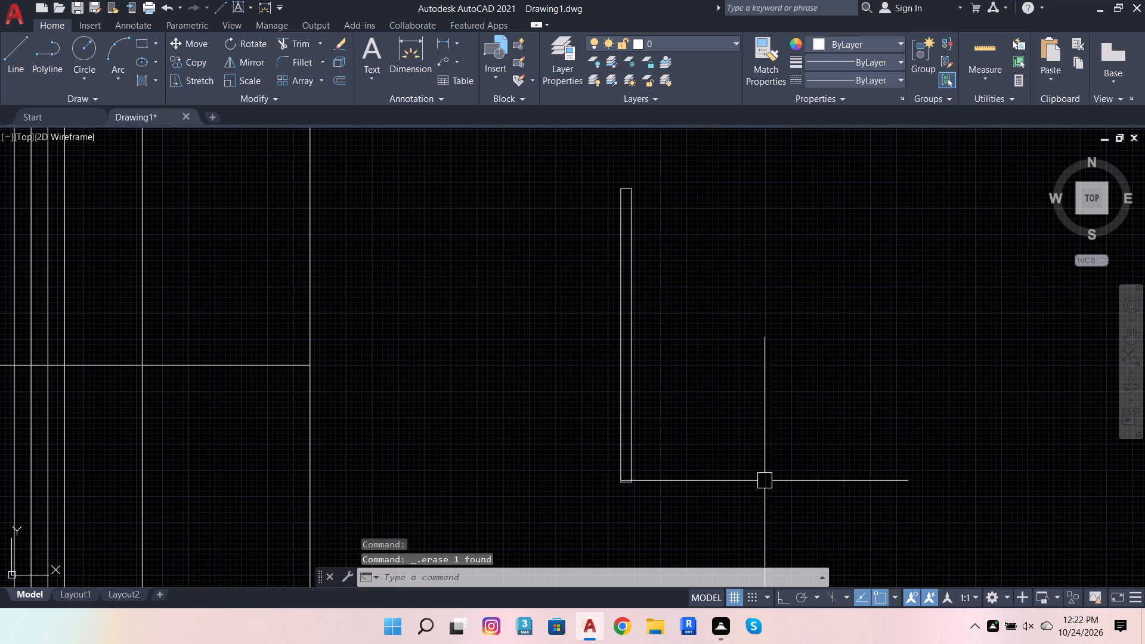
With Ortho on, draw a horizontal line across the upper part of the spare rectangle, extending past both sides.
{"action": "left_click", "coordinate": [788, 599]}
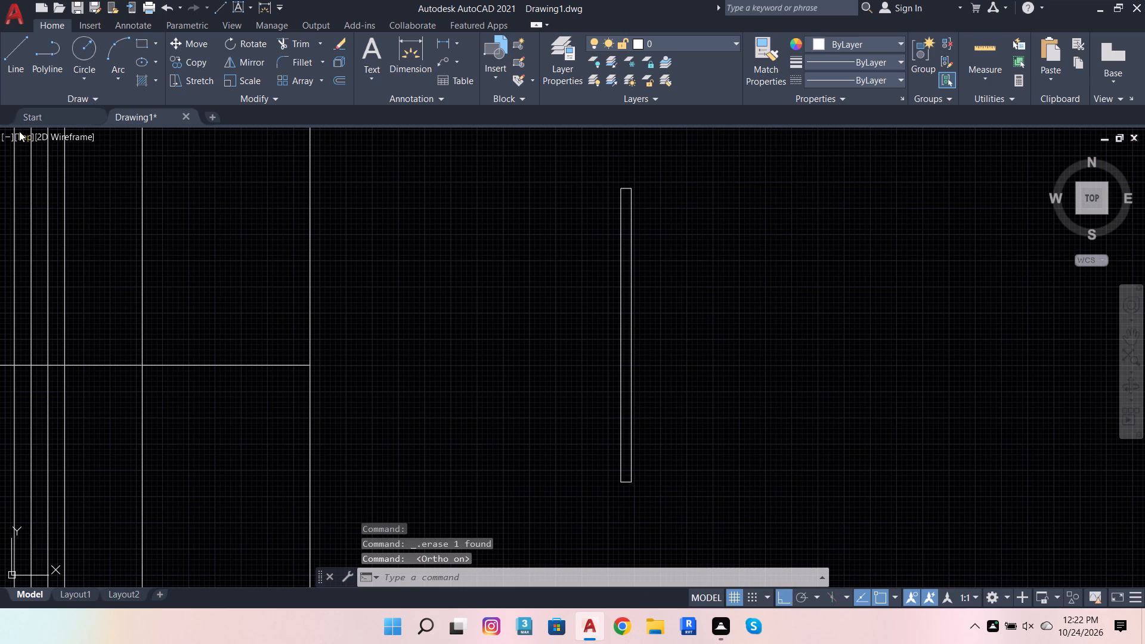
{"action": "left_click", "coordinate": [21, 40]}
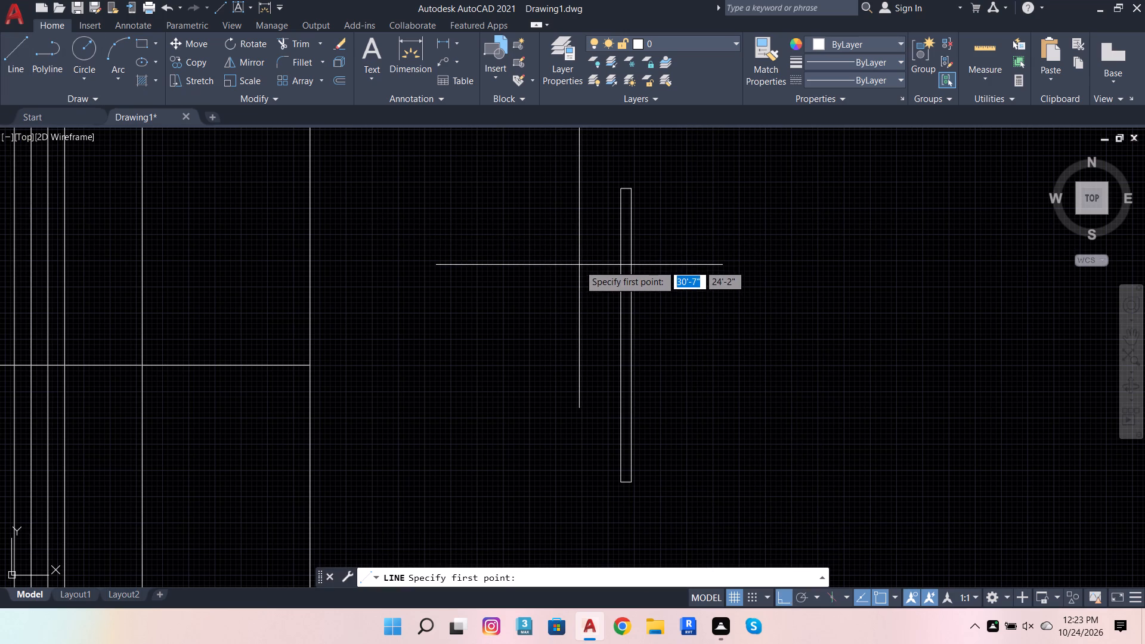
{"action": "left_click", "coordinate": [579, 265]}
{"action": "left_click", "coordinate": [777, 261]}
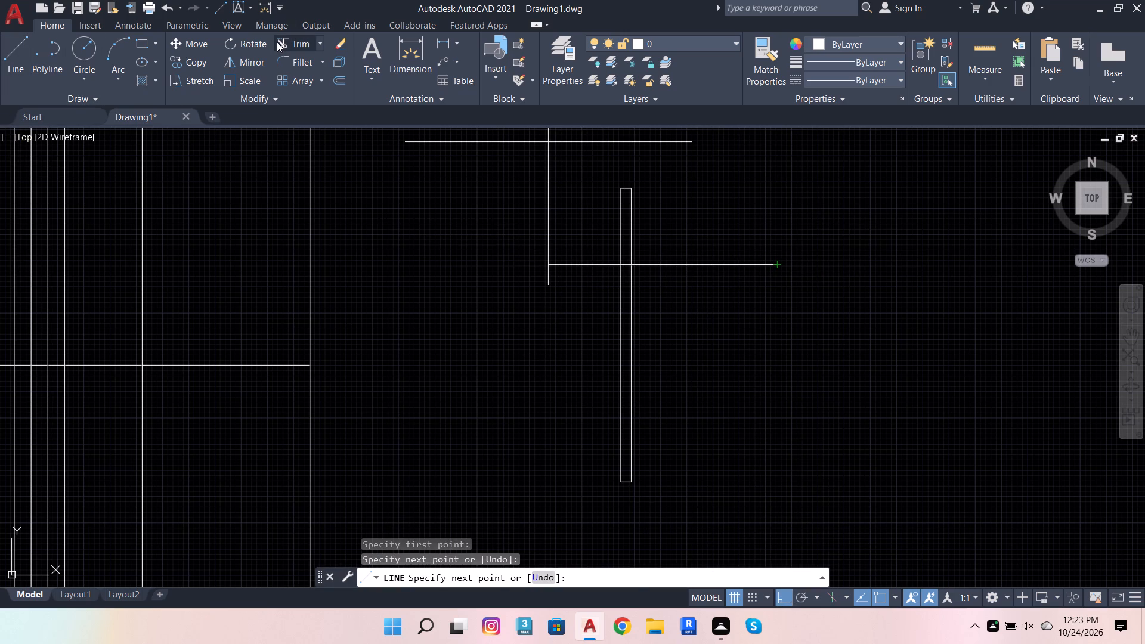
Trim the crossing line's ends outside the spare rectangle and remove the rectangle's portion below that line.
{"action": "left_click", "coordinate": [278, 42]}
{"action": "left_click", "coordinate": [583, 271]}
{"action": "left_click", "coordinate": [719, 268]}
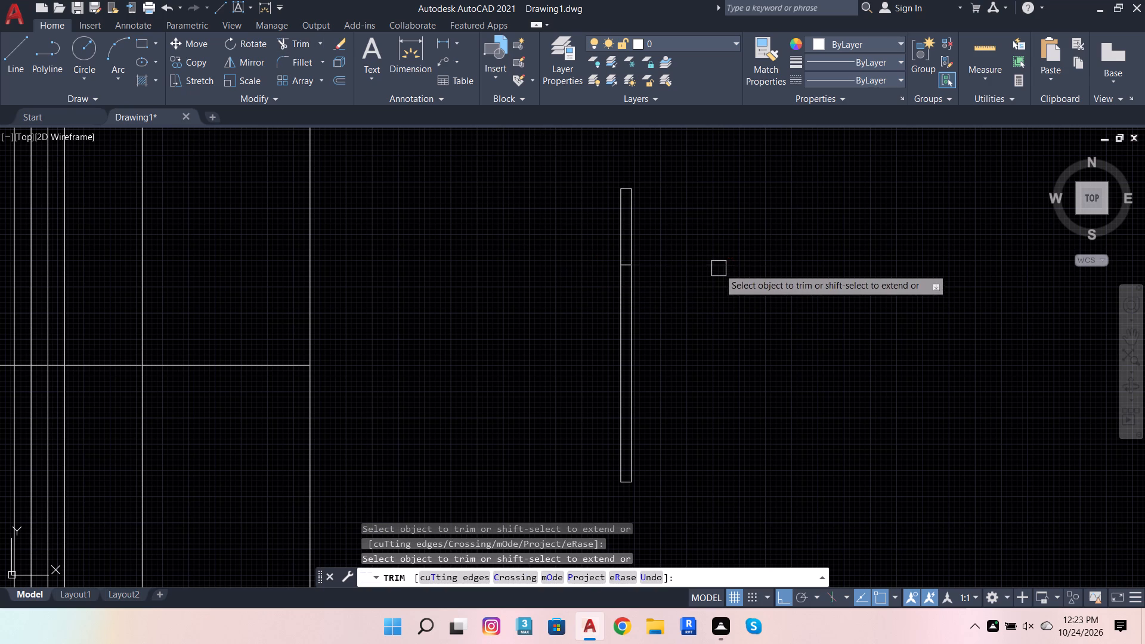
{"action": "left_click", "coordinate": [705, 317]}
{"action": "left_click", "coordinate": [558, 342]}
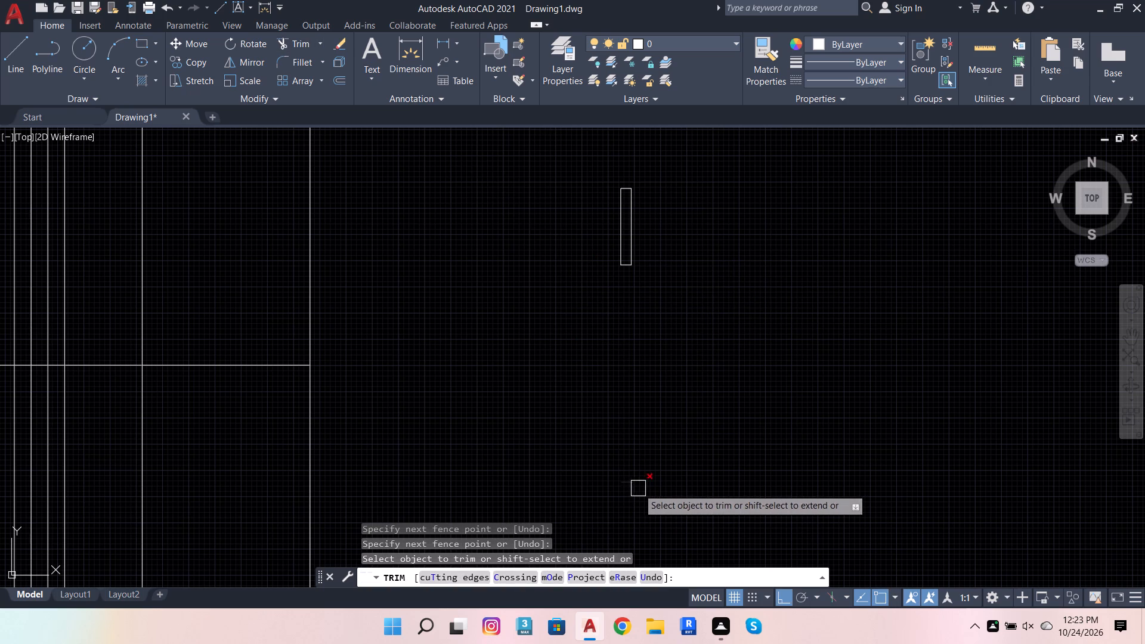
{"action": "left_click", "coordinate": [634, 487]}
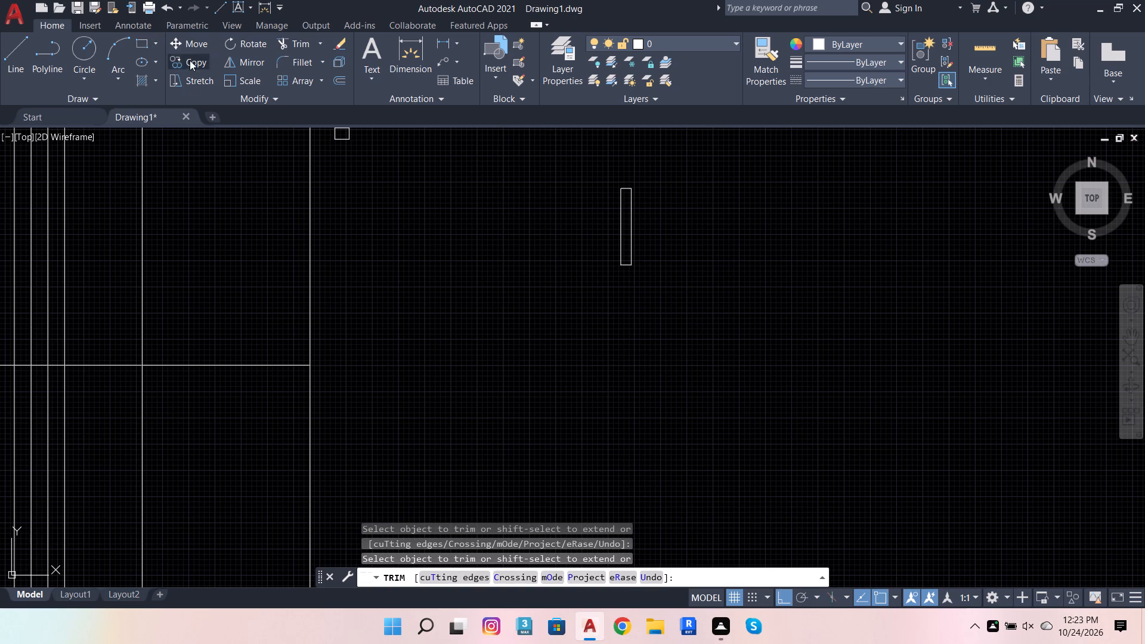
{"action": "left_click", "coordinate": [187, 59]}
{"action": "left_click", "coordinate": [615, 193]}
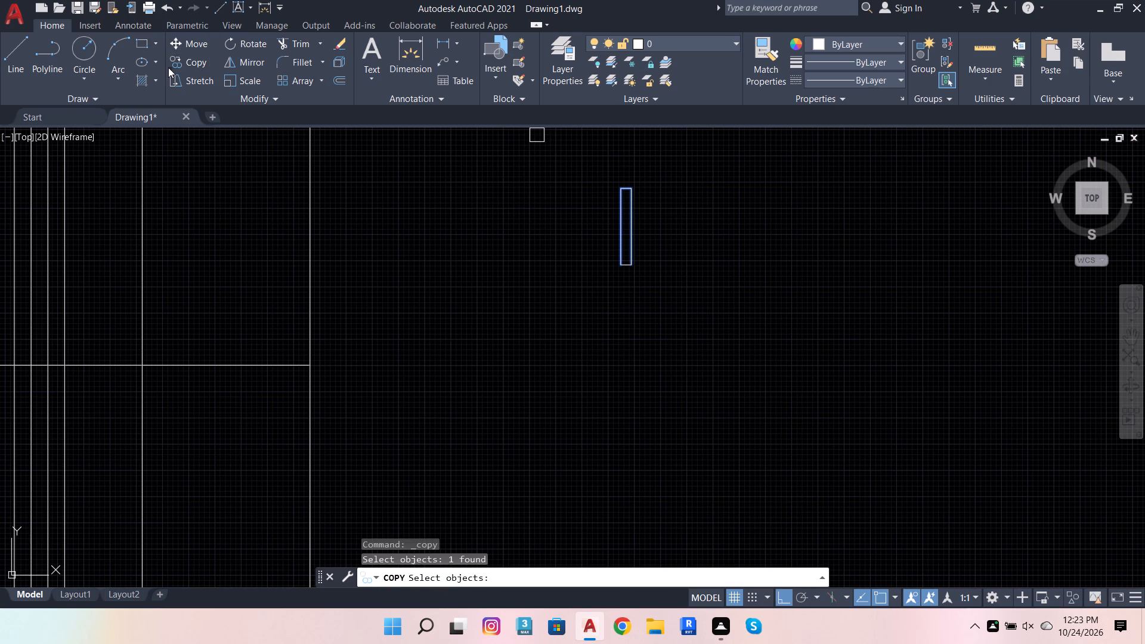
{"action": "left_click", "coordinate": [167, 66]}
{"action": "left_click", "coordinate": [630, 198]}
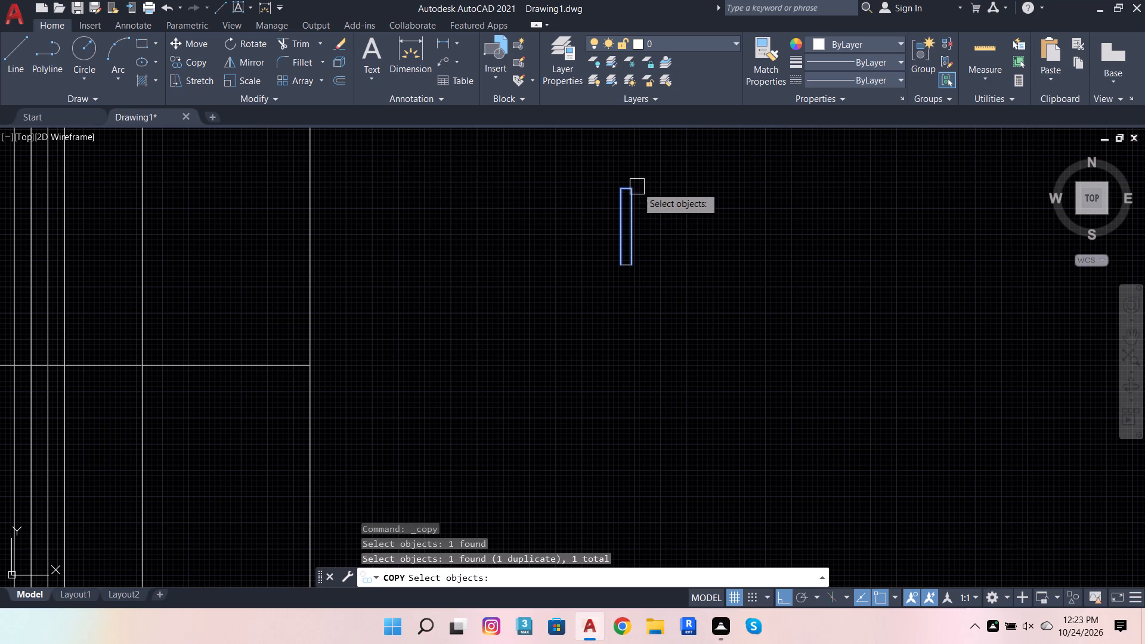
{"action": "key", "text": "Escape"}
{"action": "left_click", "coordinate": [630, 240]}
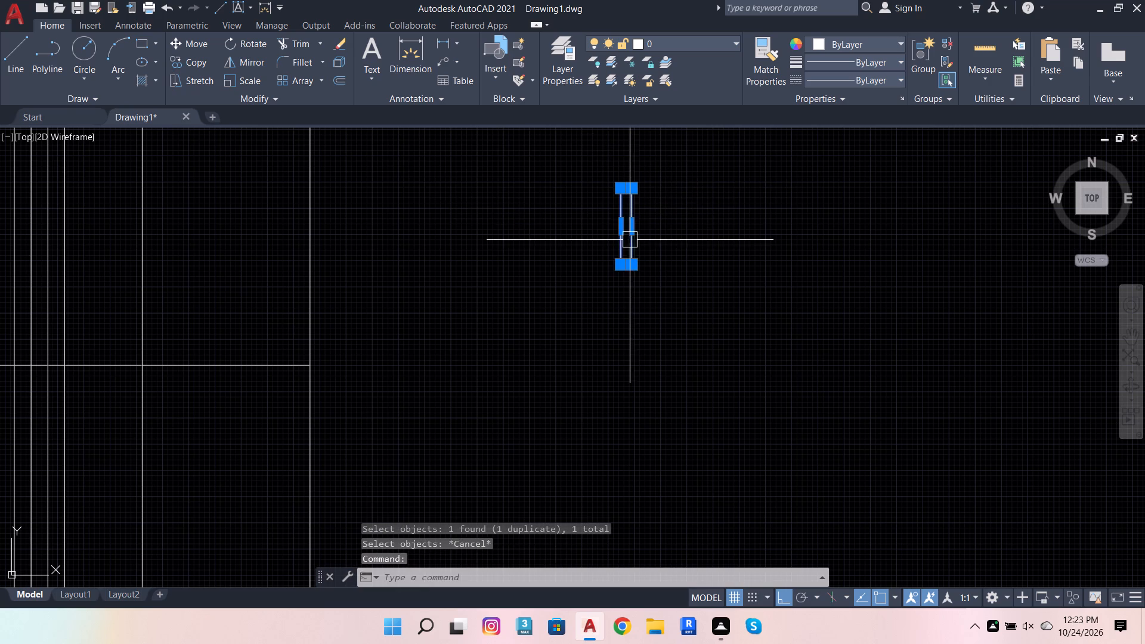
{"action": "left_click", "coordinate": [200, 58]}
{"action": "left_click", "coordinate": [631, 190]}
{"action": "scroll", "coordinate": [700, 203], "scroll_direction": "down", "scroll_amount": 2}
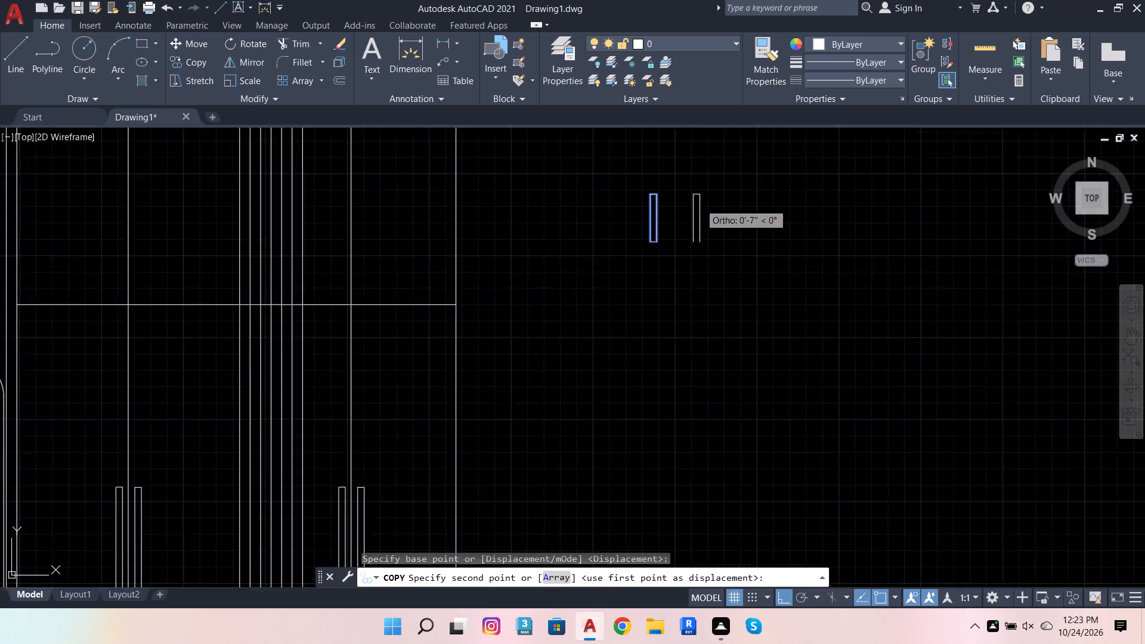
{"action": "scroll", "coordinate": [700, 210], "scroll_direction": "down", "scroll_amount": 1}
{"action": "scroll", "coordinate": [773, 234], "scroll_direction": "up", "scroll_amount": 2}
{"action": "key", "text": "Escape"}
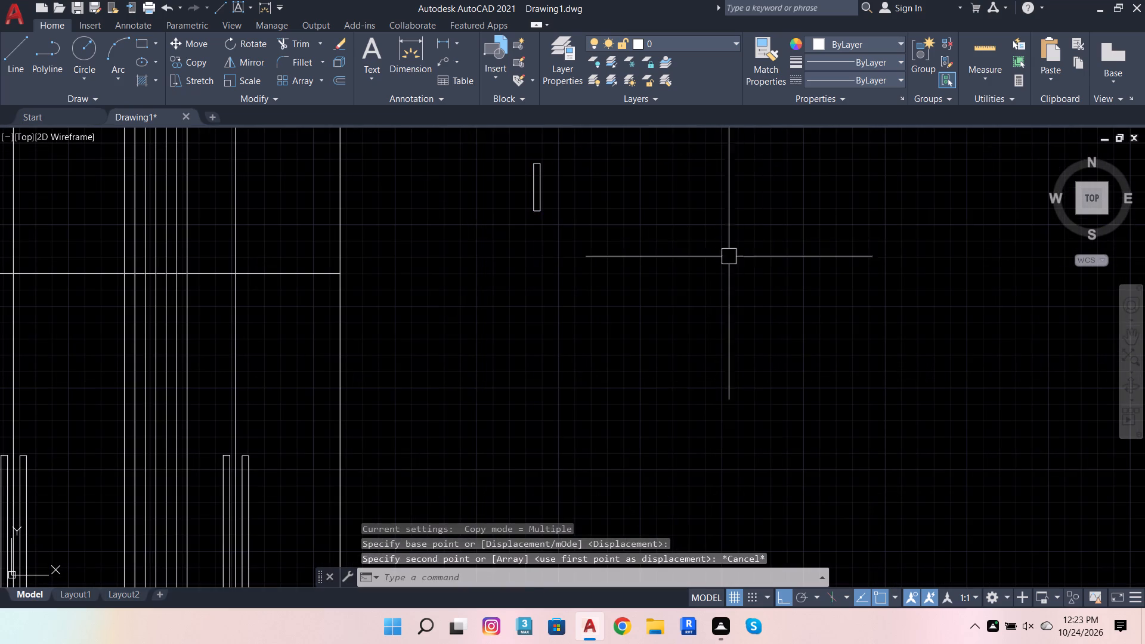
Group the pieces of the trimmed spare rectangle into a single object.
{"action": "left_click", "coordinate": [488, 144]}
{"action": "left_click", "coordinate": [614, 280]}
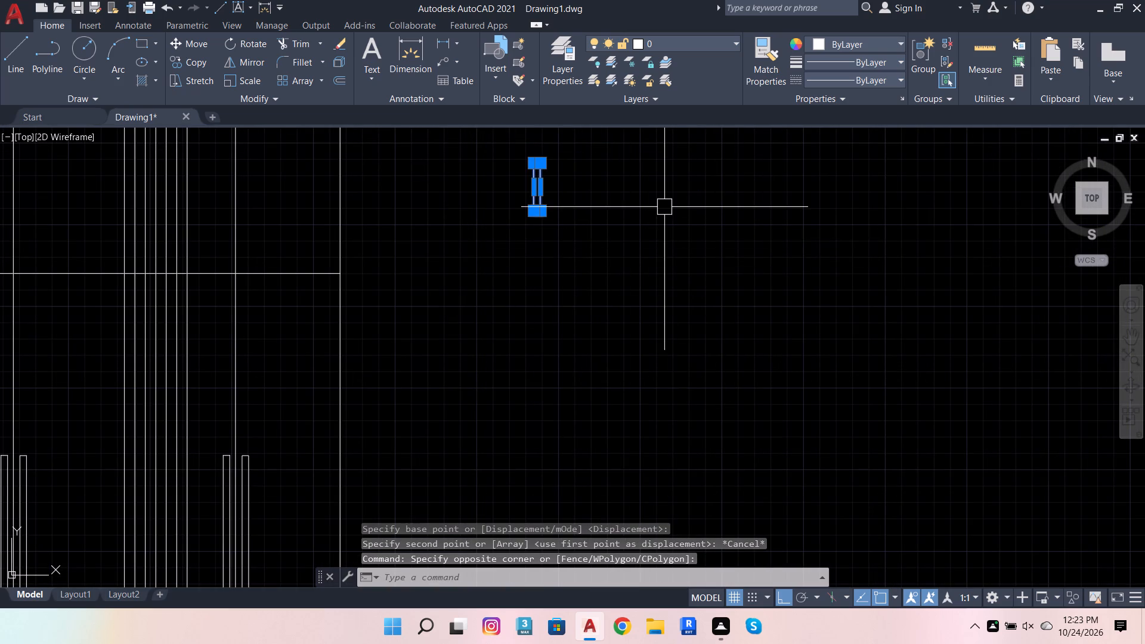
{"action": "key", "text": "g"}
{"action": "key", "text": "space"}
With Ortho off, copy the grouped short rectangle just right of the 1'-5"/1'-4" strip boundary, above the horizontal divider, and turn Ortho back on.
{"action": "left_click", "coordinate": [539, 181]}
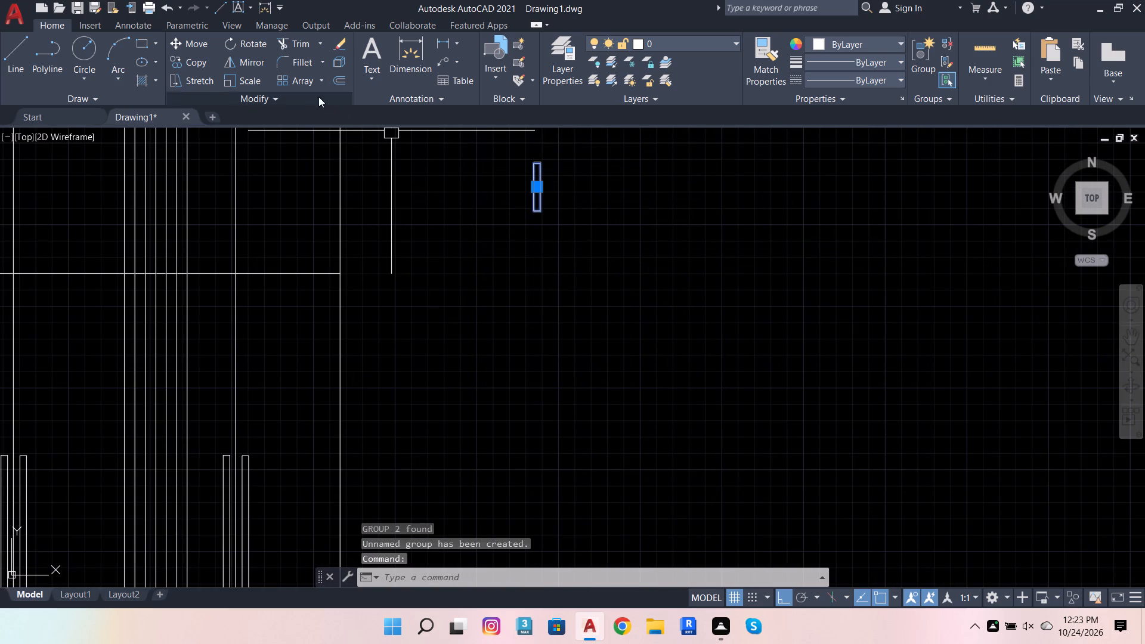
{"action": "left_click", "coordinate": [191, 60]}
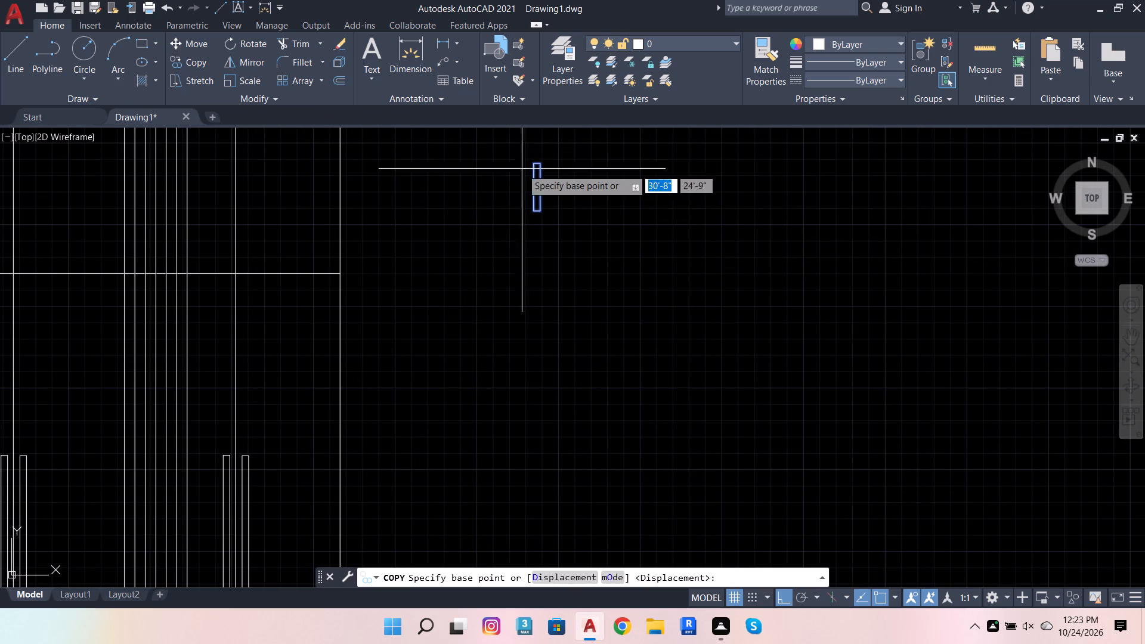
{"action": "left_click", "coordinate": [542, 159]}
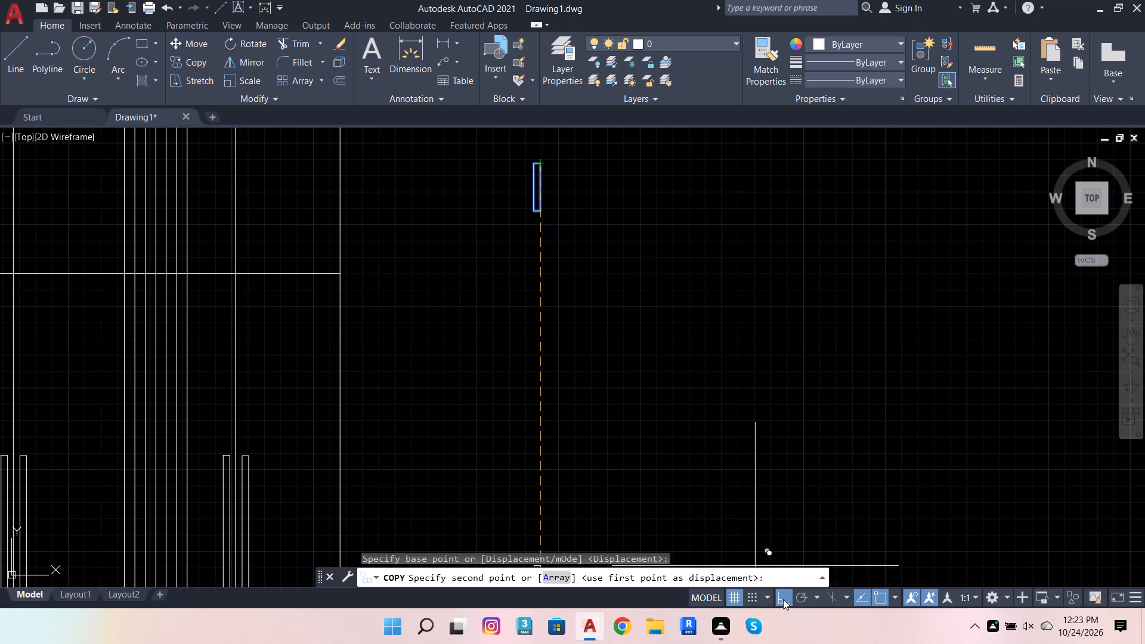
{"action": "left_click", "coordinate": [783, 599]}
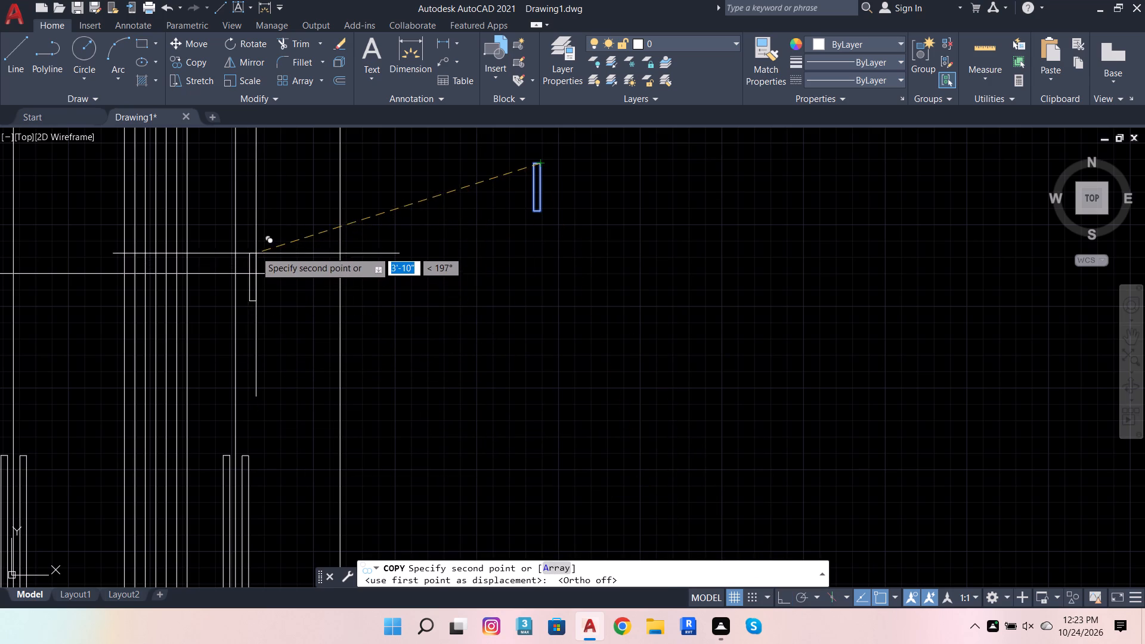
{"action": "scroll", "coordinate": [255, 244], "scroll_direction": "up", "scroll_amount": 1}
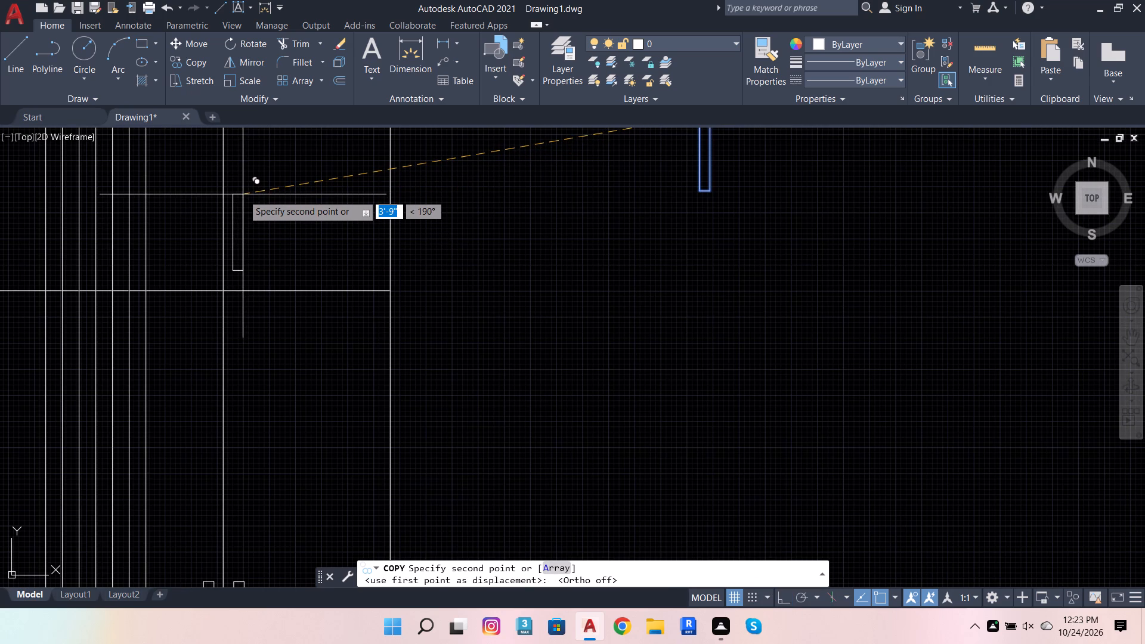
{"action": "left_click", "coordinate": [243, 194]}
{"action": "scroll", "coordinate": [210, 193], "scroll_direction": "up", "scroll_amount": 3}
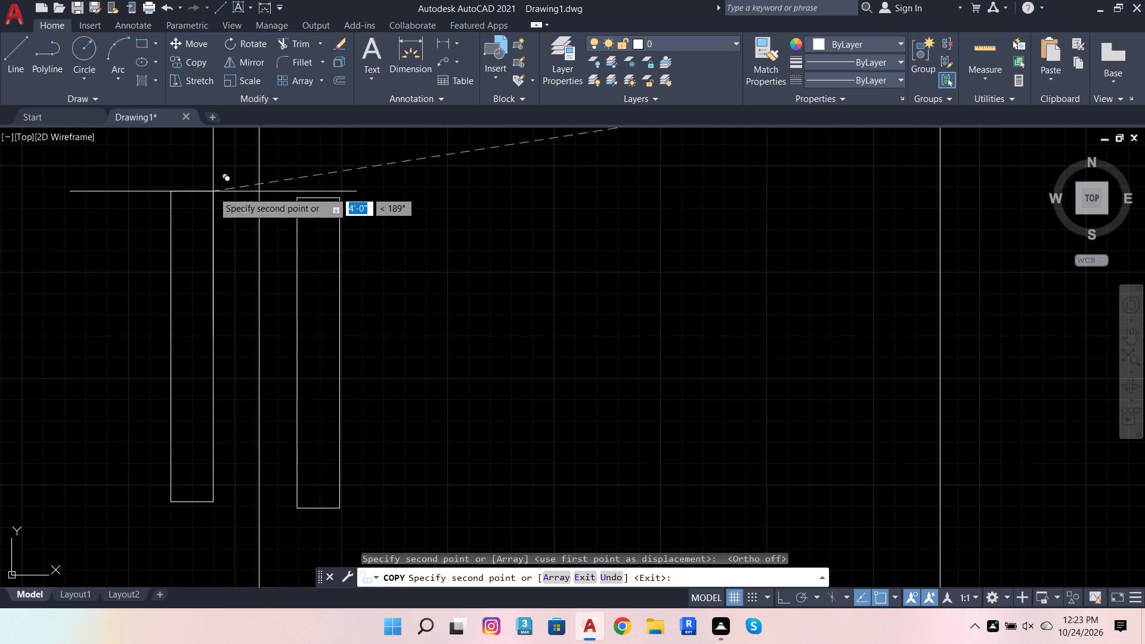
{"action": "left_click", "coordinate": [784, 600]}
{"action": "key", "text": "Escape"}
Mirror the copied short rectangle about the boundary between the third 1'-5" strip and the 1'-4" strip, keeping the original.
{"action": "left_click", "coordinate": [342, 292]}
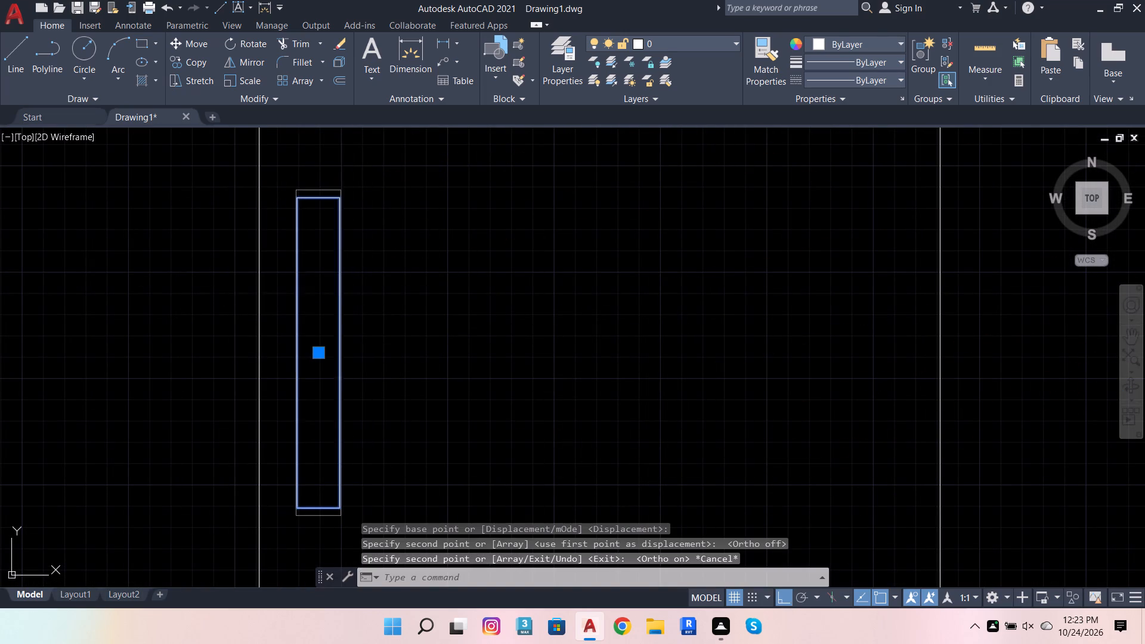
{"action": "scroll", "coordinate": [350, 299], "scroll_direction": "down", "scroll_amount": 3}
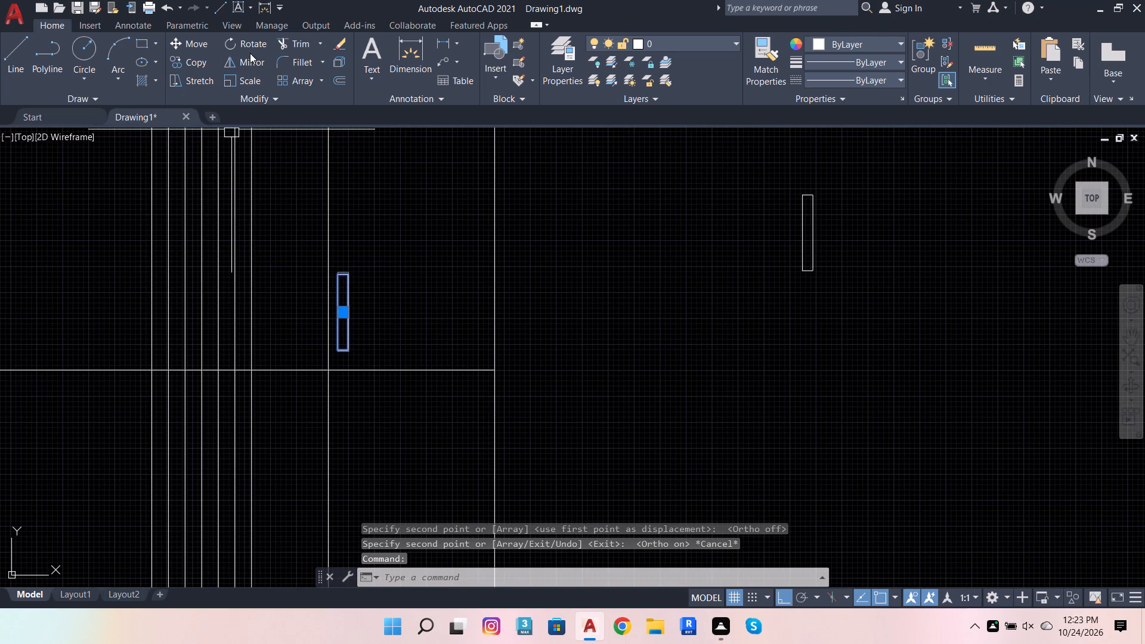
{"action": "left_click", "coordinate": [247, 60]}
{"action": "left_click", "coordinate": [329, 371]}
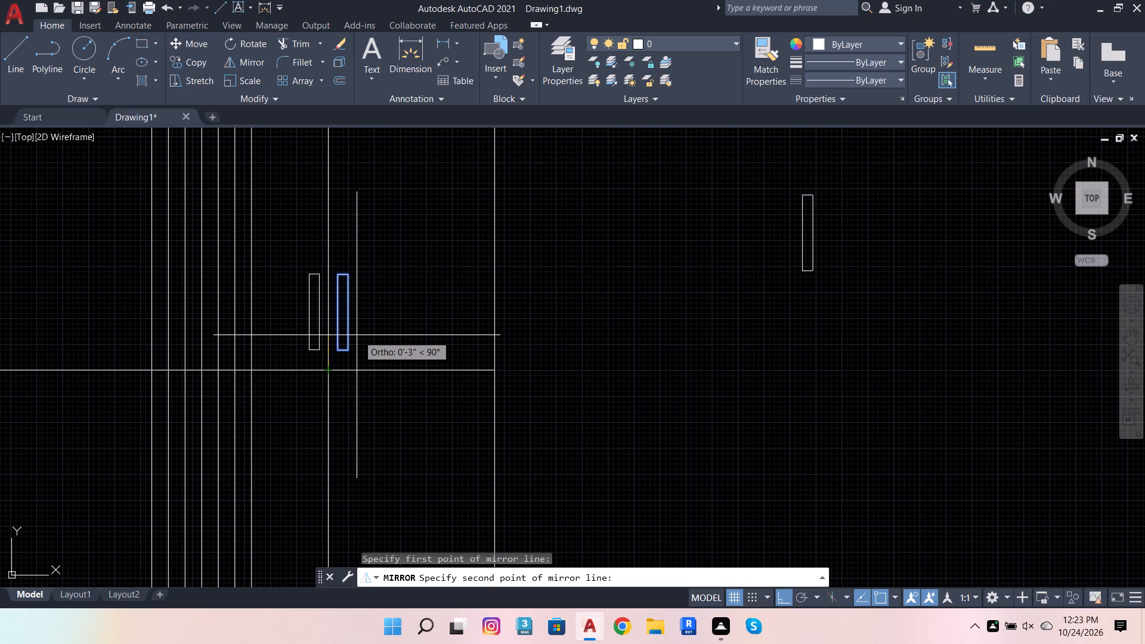
{"action": "left_click", "coordinate": [329, 217]}
{"action": "left_click_drag", "start_coordinate": [357, 267], "coordinate": [329, 217]}
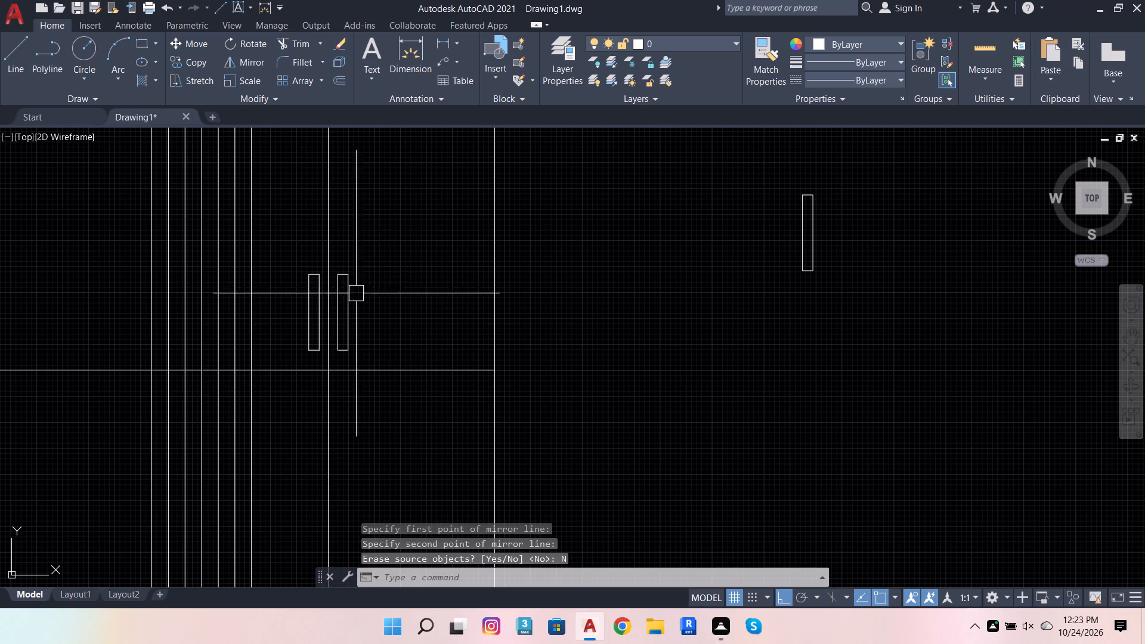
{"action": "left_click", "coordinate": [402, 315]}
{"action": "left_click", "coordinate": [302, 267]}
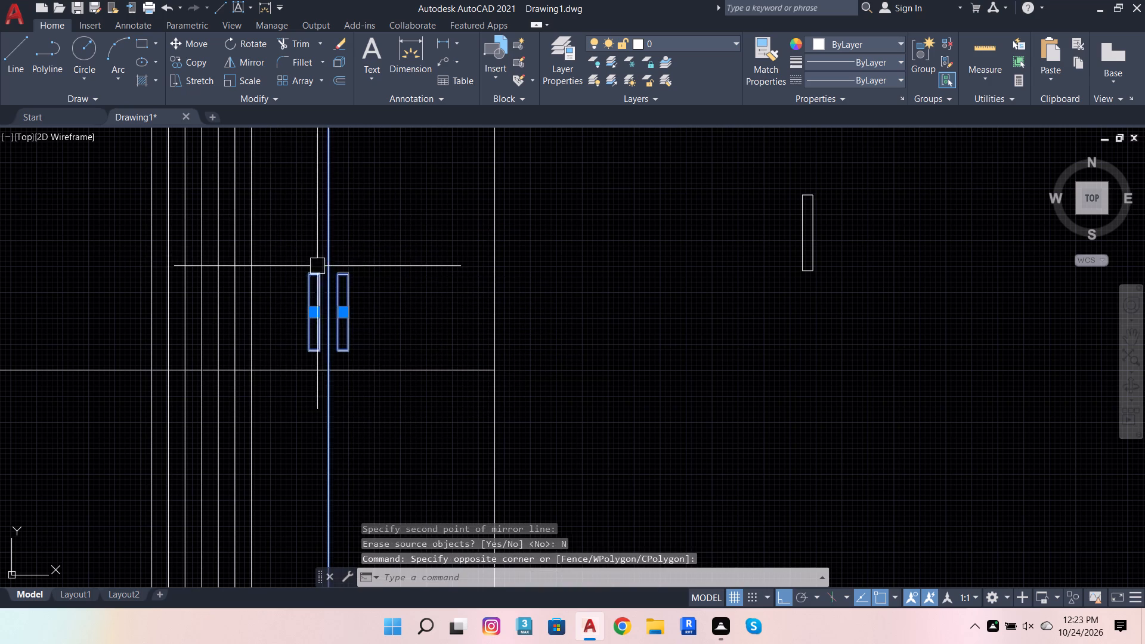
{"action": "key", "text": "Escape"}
Copy the pair of short rectangles from that boundary's crossing with the horizontal divider to the divider's crossing between the first two 1'-5" strips.
{"action": "left_click", "coordinate": [276, 246]}
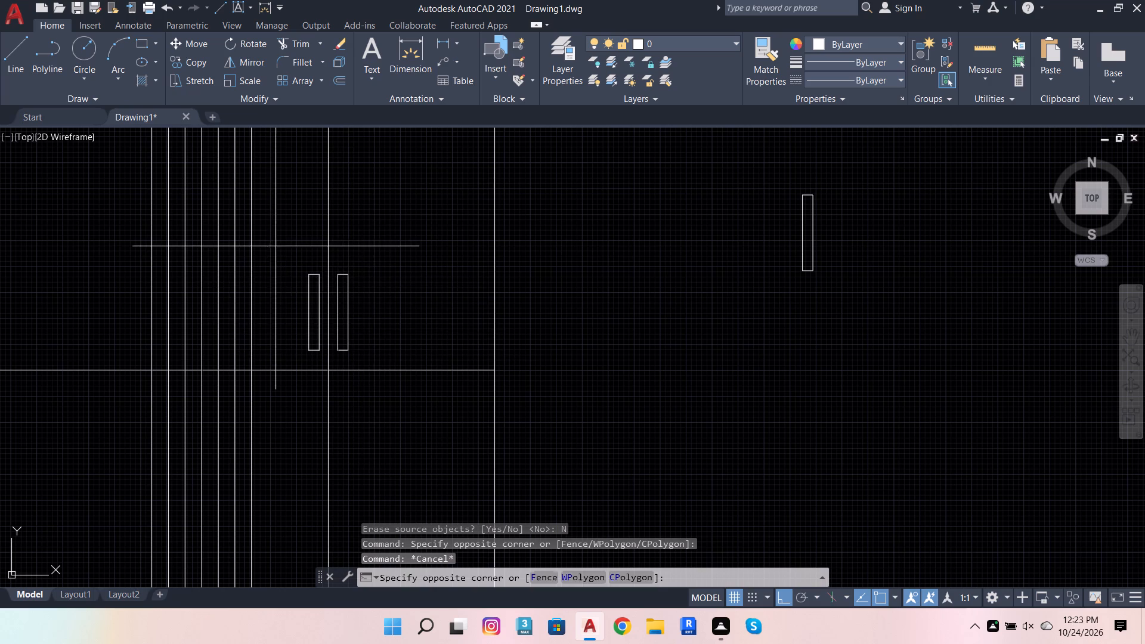
{"action": "left_click", "coordinate": [394, 354]}
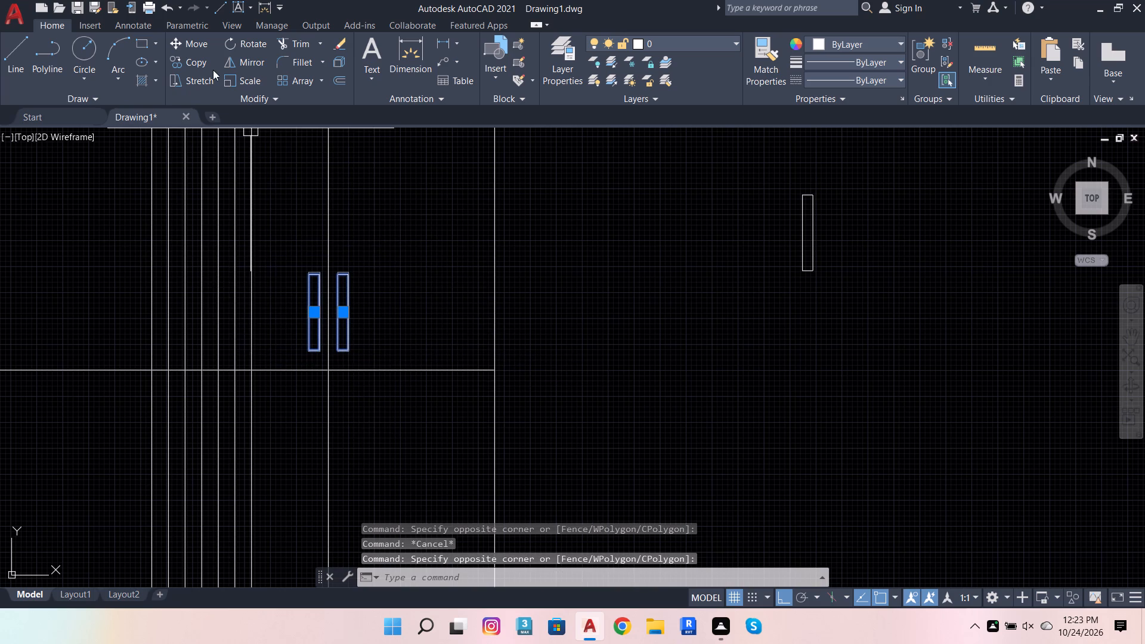
{"action": "left_click", "coordinate": [193, 64]}
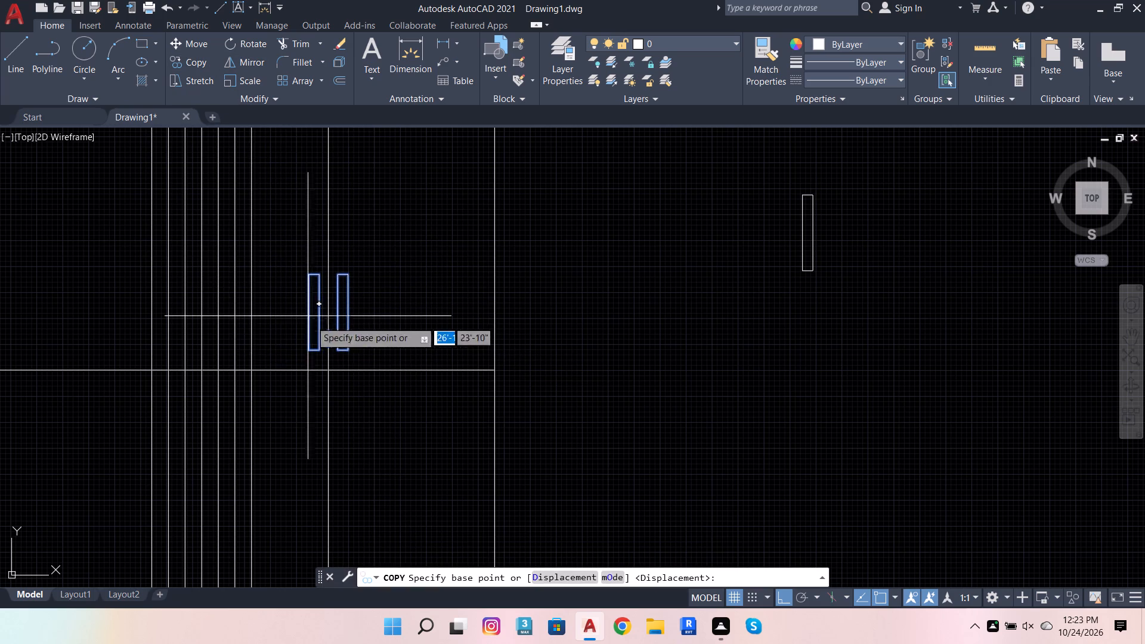
{"action": "left_click", "coordinate": [330, 370]}
{"action": "scroll", "coordinate": [493, 332], "scroll_direction": "down", "scroll_amount": 2}
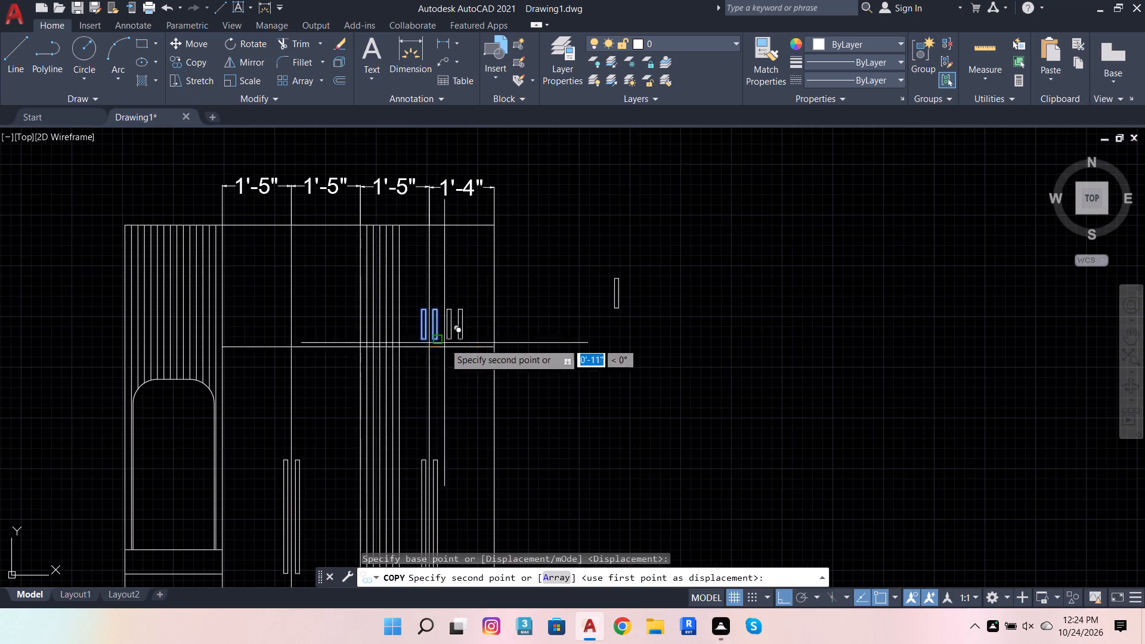
{"action": "scroll", "coordinate": [341, 349], "scroll_direction": "up", "scroll_amount": 2}
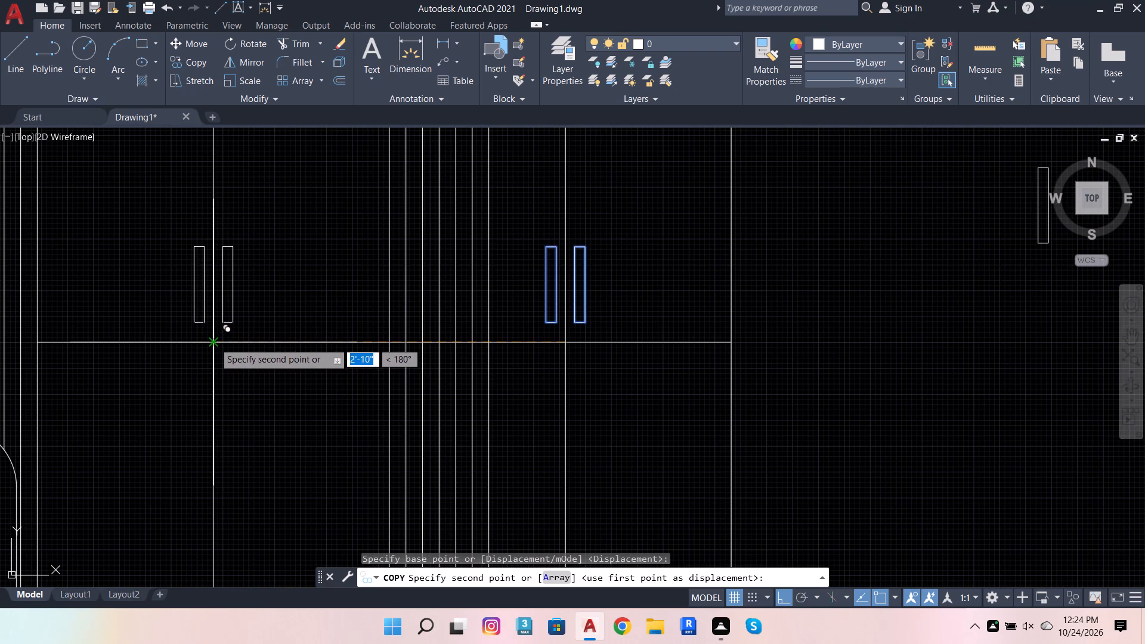
{"action": "left_click", "coordinate": [214, 342]}
{"action": "key", "text": "Escape"}
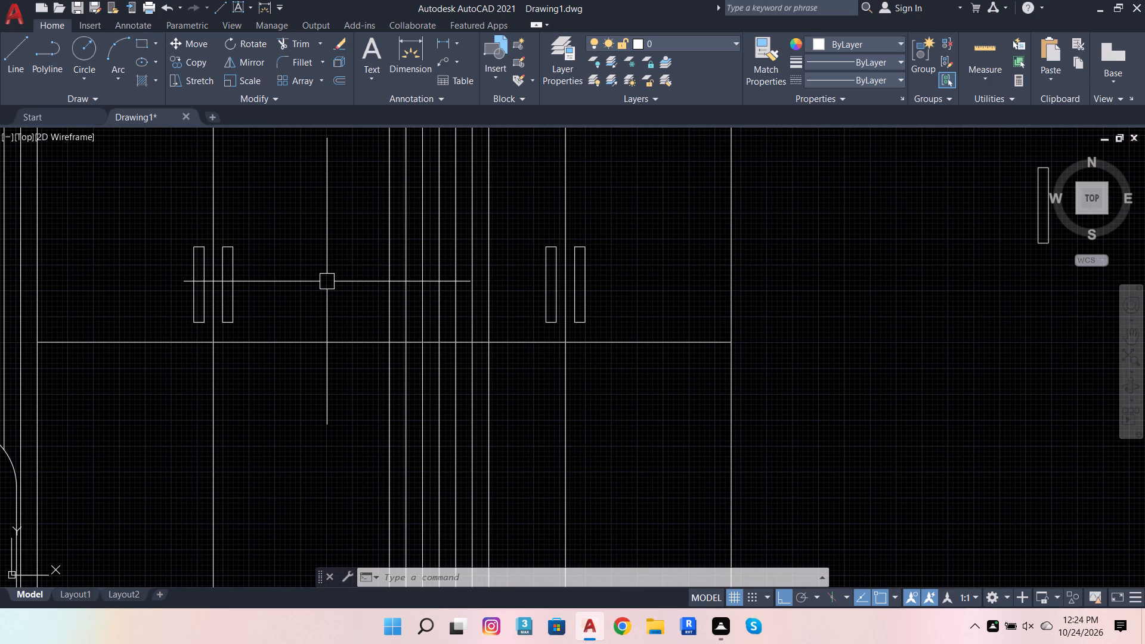
{"action": "key", "text": "Escape"}
Erase the spare short rectangle outside the wardrobe.
{"action": "scroll", "coordinate": [373, 313], "scroll_direction": "down", "scroll_amount": 2}
{"action": "left_click", "coordinate": [586, 231]}
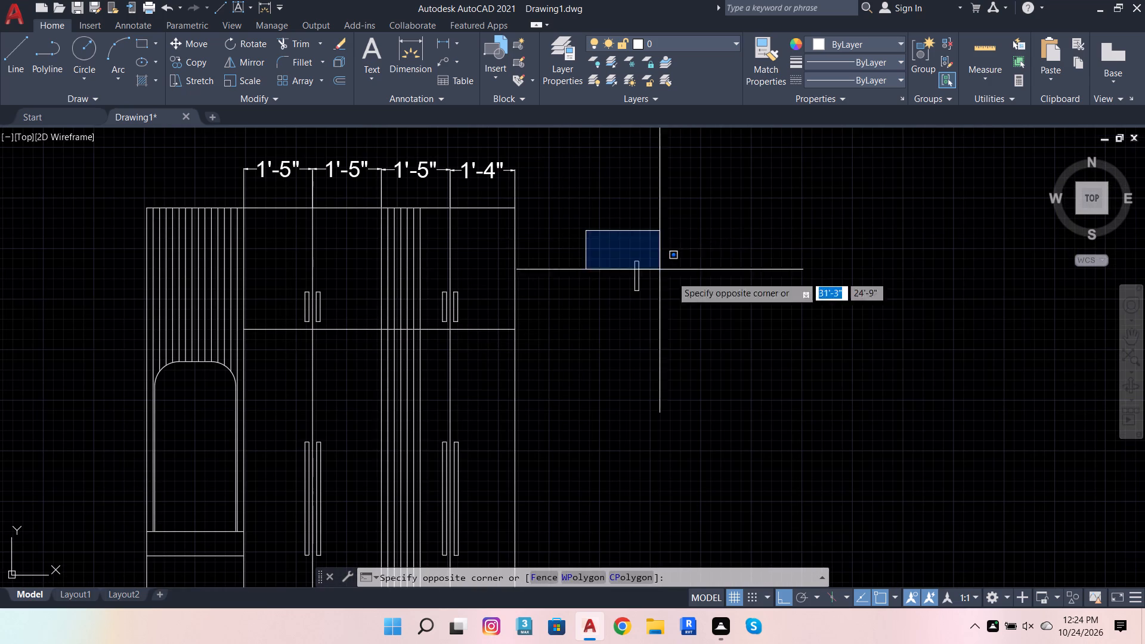
{"action": "left_click", "coordinate": [739, 329]}
{"action": "key", "text": "shift+Delete"}
Dimension the width of the leftmost lined section along the top edge, level with the existing strip dimensions.
{"action": "scroll", "coordinate": [872, 306], "scroll_direction": "down", "scroll_amount": 3}
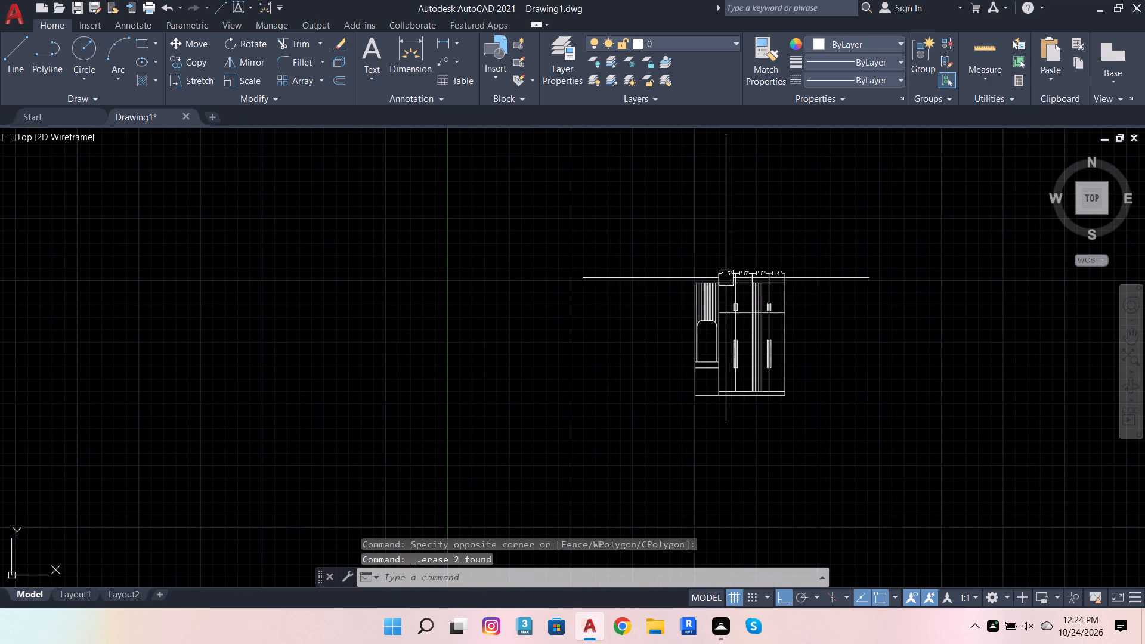
{"action": "scroll", "coordinate": [728, 275], "scroll_direction": "up", "scroll_amount": 4}
{"action": "left_click", "coordinate": [409, 55]}
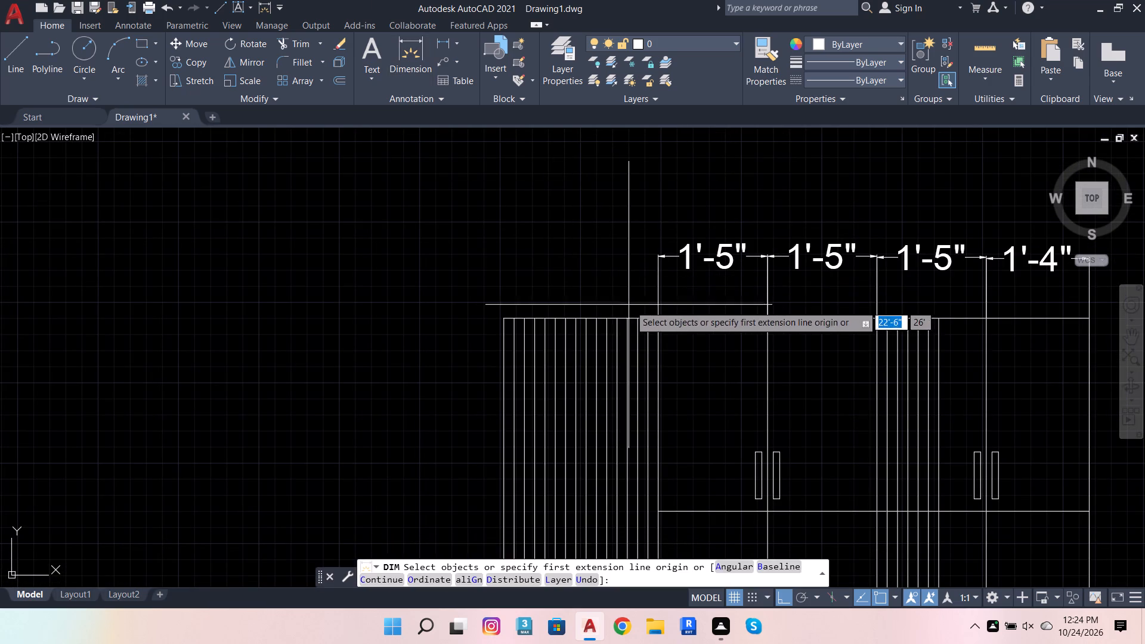
{"action": "left_click", "coordinate": [661, 323]}
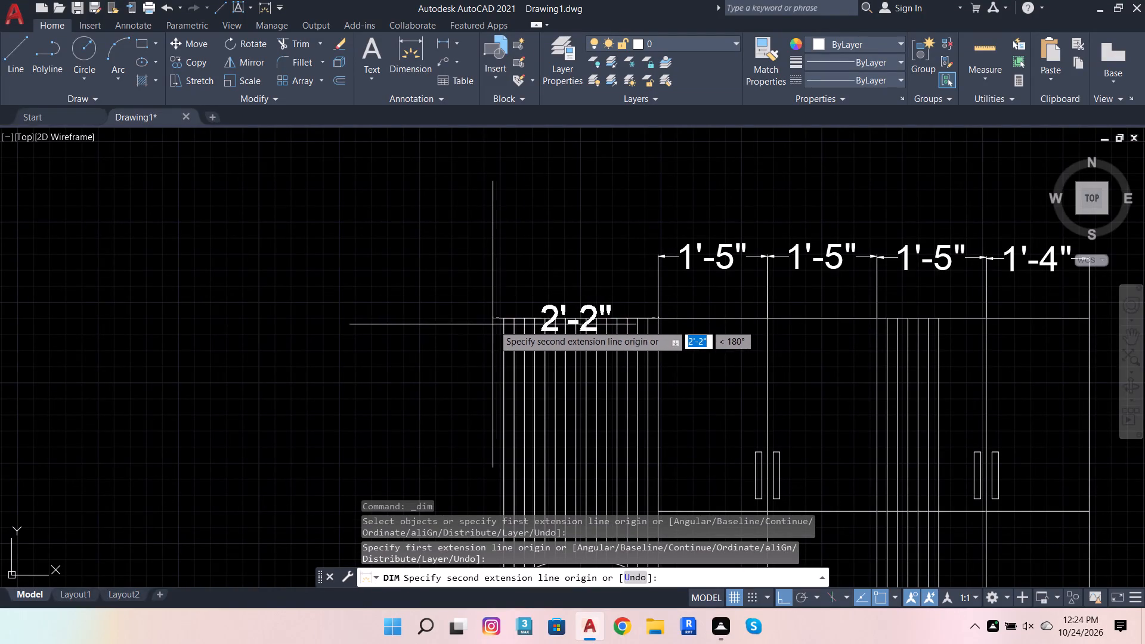
{"action": "left_click", "coordinate": [506, 317]}
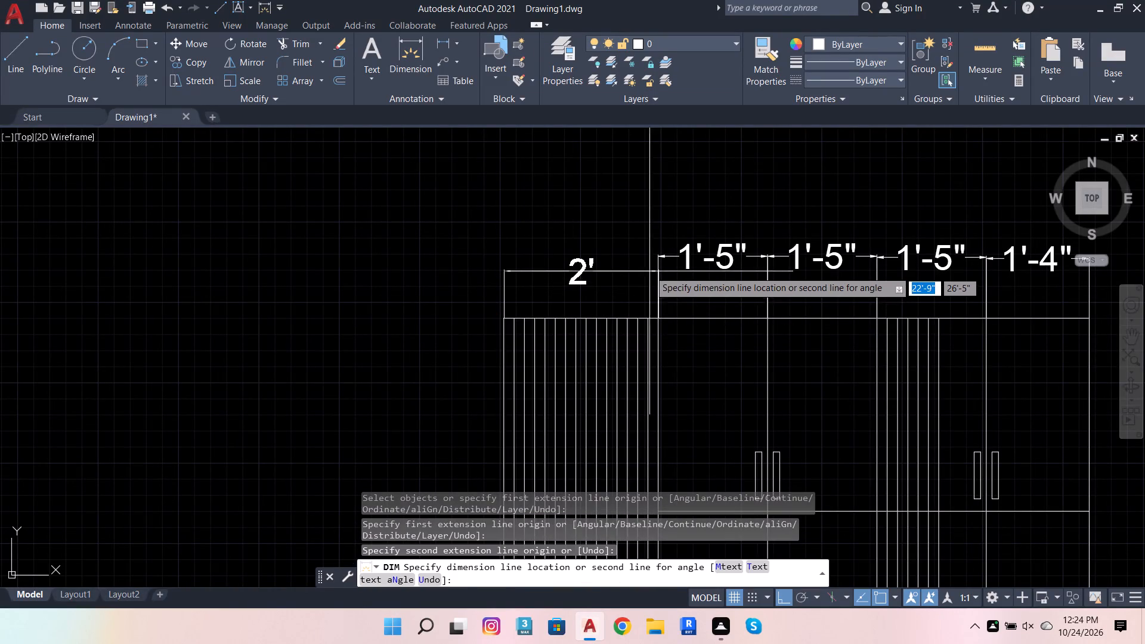
{"action": "left_click", "coordinate": [661, 262]}
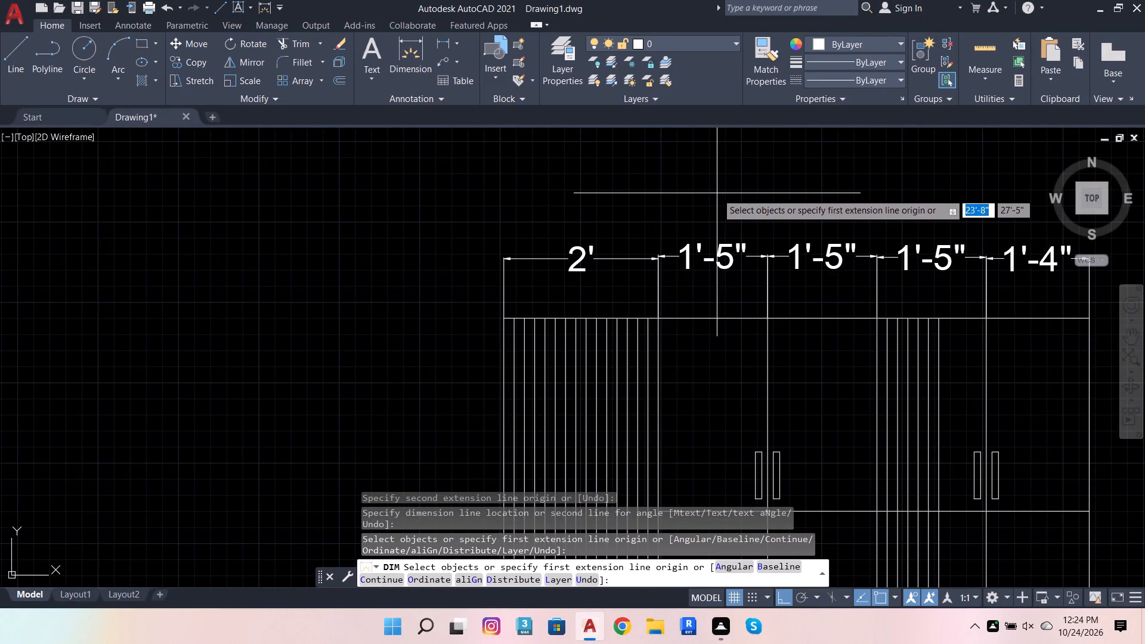
{"action": "key", "text": "Escape"}
{"action": "key", "text": "Escape"}
{"action": "key", "text": "Escape"}
{"action": "key", "text": "Escape"}
{"action": "key", "text": "Escape"}
{"action": "key", "text": "Escape"}
Dimension the wardrobe's overall height outside its left edge.
{"action": "scroll", "coordinate": [549, 225], "scroll_direction": "down", "scroll_amount": 2}
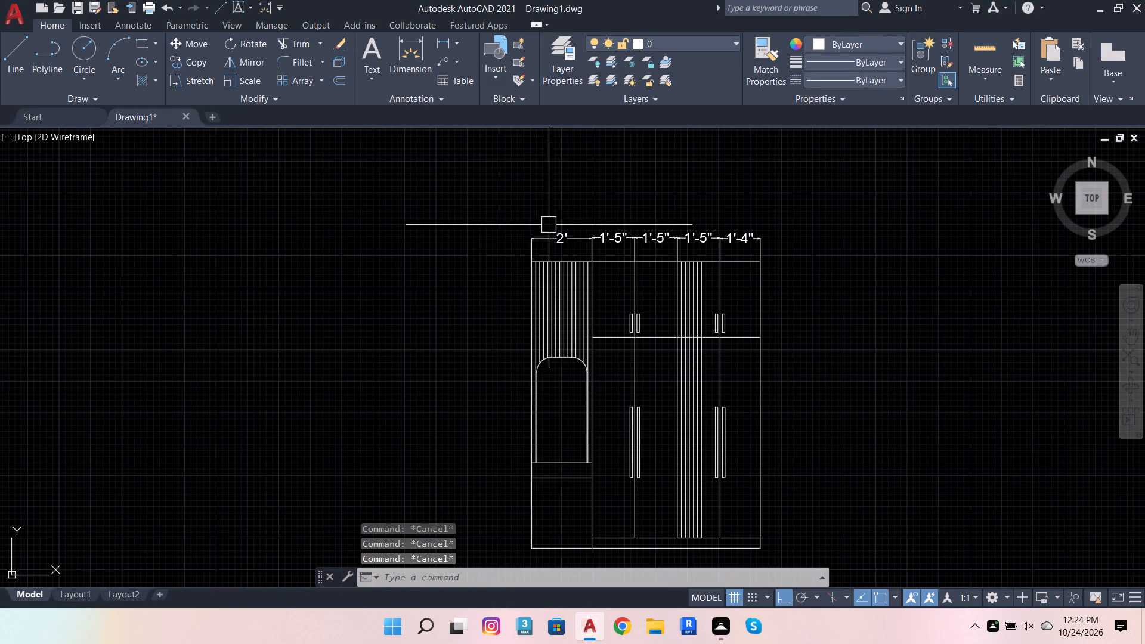
{"action": "left_click", "coordinate": [413, 42]}
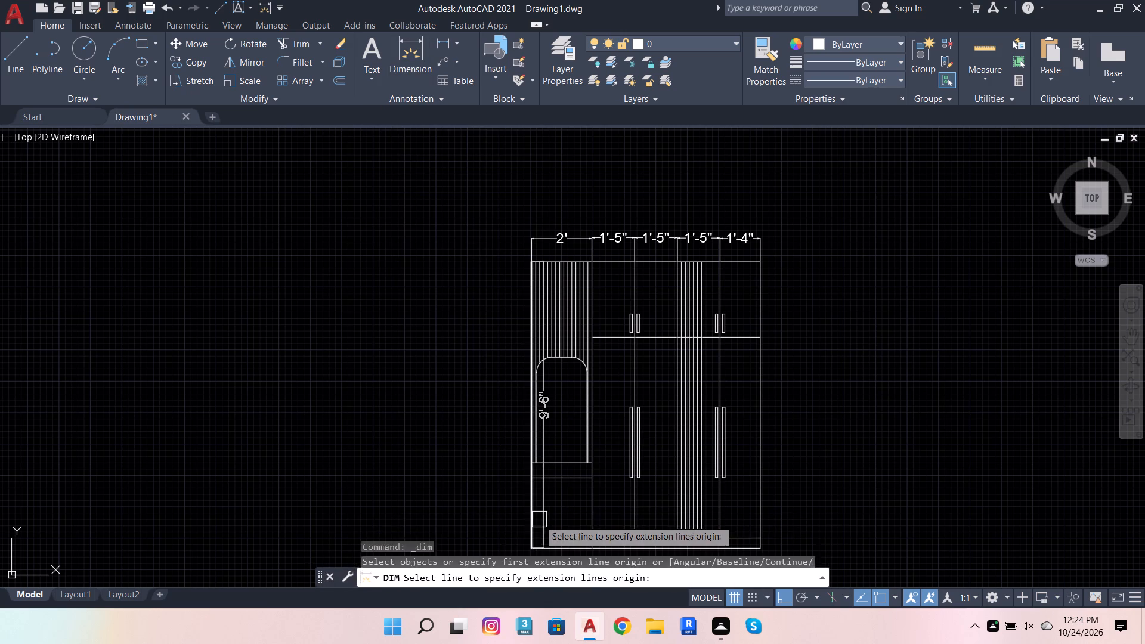
{"action": "left_click", "coordinate": [533, 517]}
{"action": "left_click", "coordinate": [488, 507]}
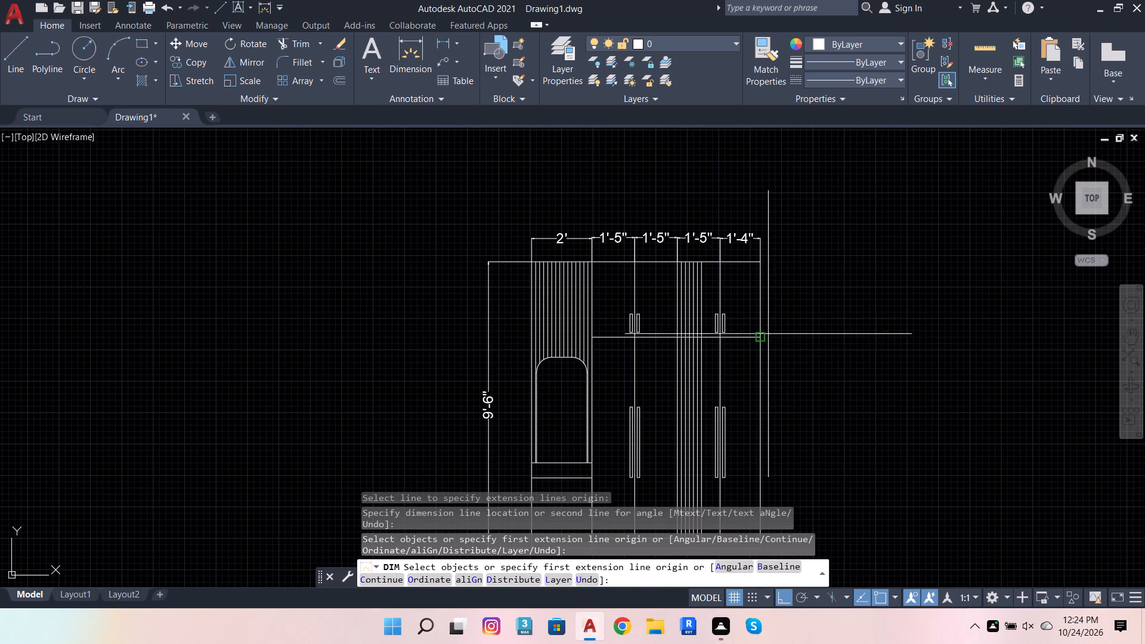
Dimension the upper section's height outside the right edge, from the horizontal divider to the top corner.
{"action": "left_click", "coordinate": [767, 339]}
{"action": "left_click", "coordinate": [760, 260]}
{"action": "left_click", "coordinate": [787, 274]}
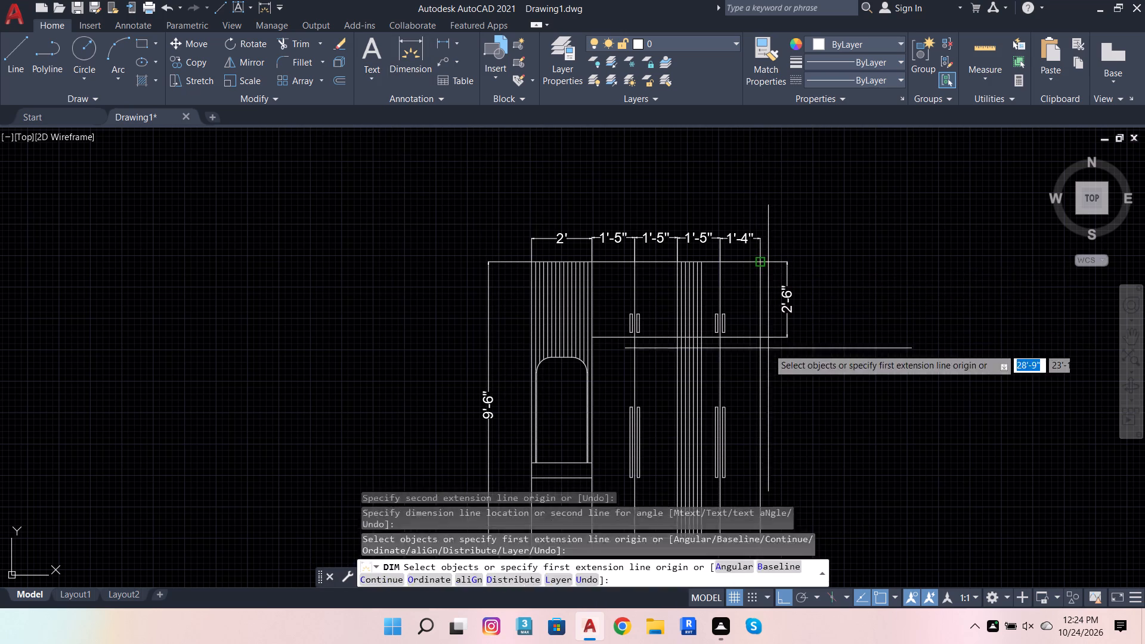
Dimension the height from the horizontal divider to the bottom right corner, in line with the upper section's dimension.
{"action": "left_click", "coordinate": [760, 341]}
{"action": "scroll", "coordinate": [766, 426], "scroll_direction": "down", "scroll_amount": 4}
{"action": "scroll", "coordinate": [764, 451], "scroll_direction": "up", "scroll_amount": 4}
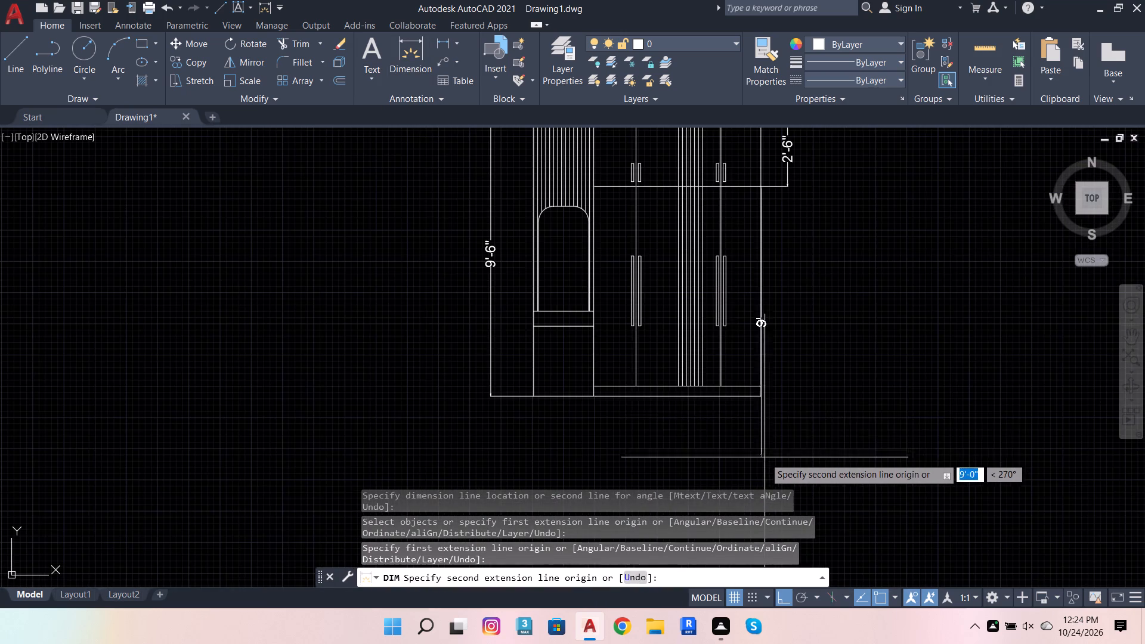
{"action": "left_click", "coordinate": [763, 398]}
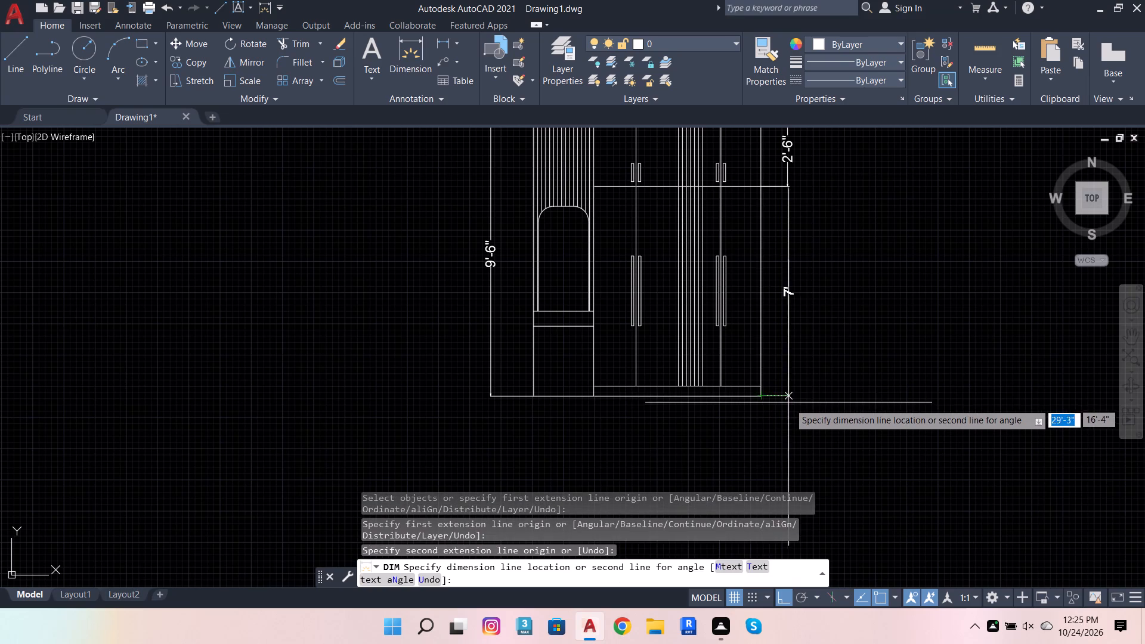
{"action": "left_click", "coordinate": [790, 182]}
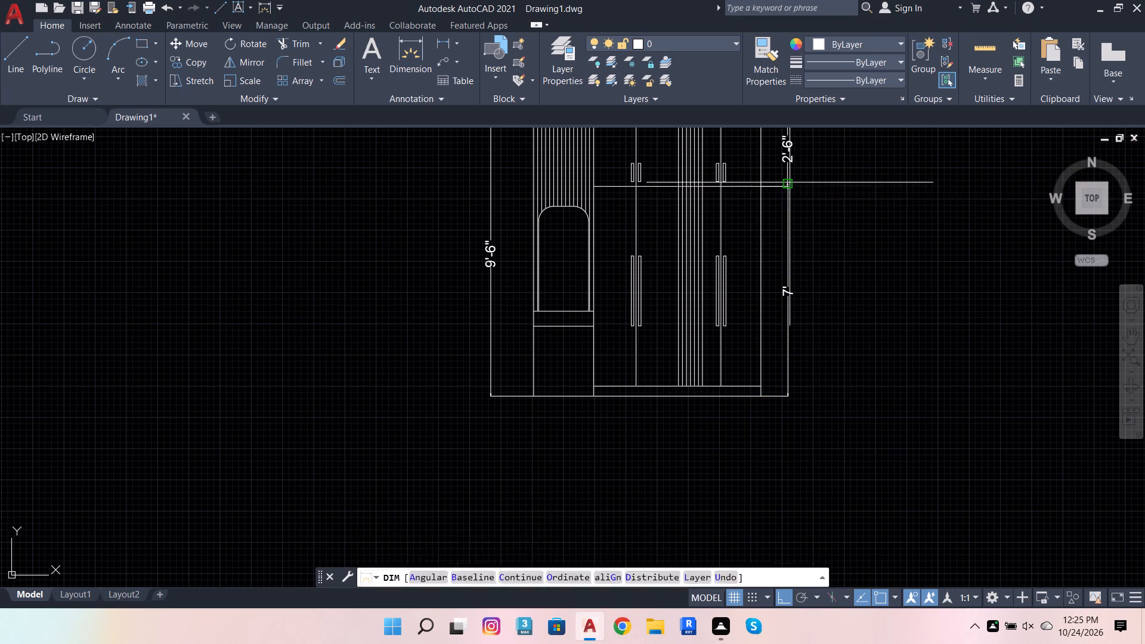
{"action": "key", "text": "Escape"}
{"action": "key", "text": "Escape"}
{"action": "key", "text": "Escape"}
{"action": "key", "text": "Escape"}
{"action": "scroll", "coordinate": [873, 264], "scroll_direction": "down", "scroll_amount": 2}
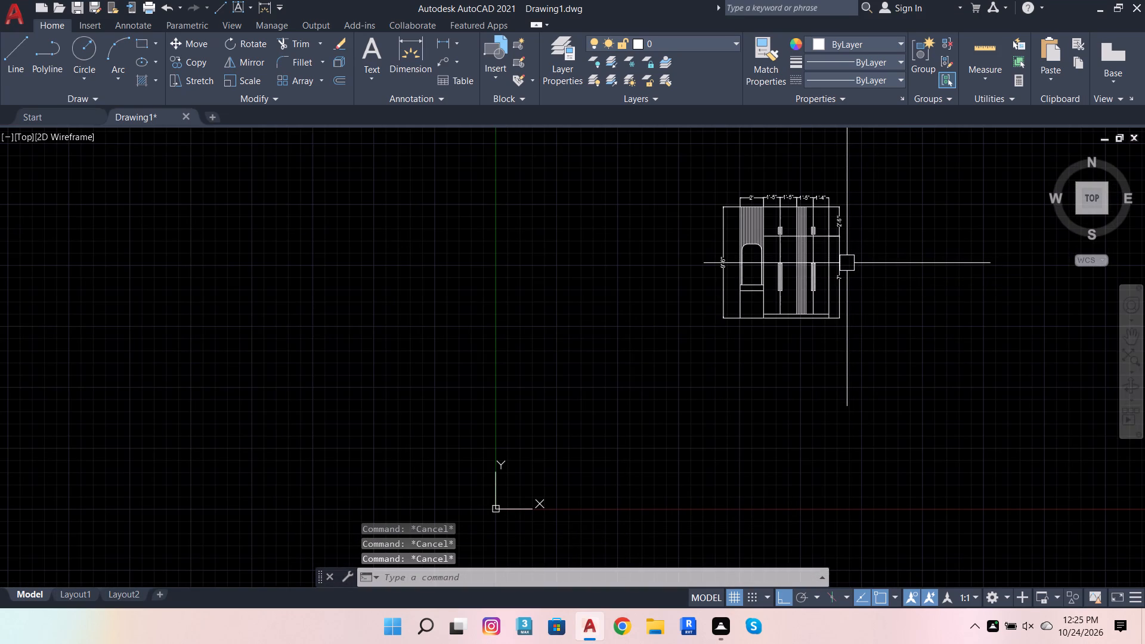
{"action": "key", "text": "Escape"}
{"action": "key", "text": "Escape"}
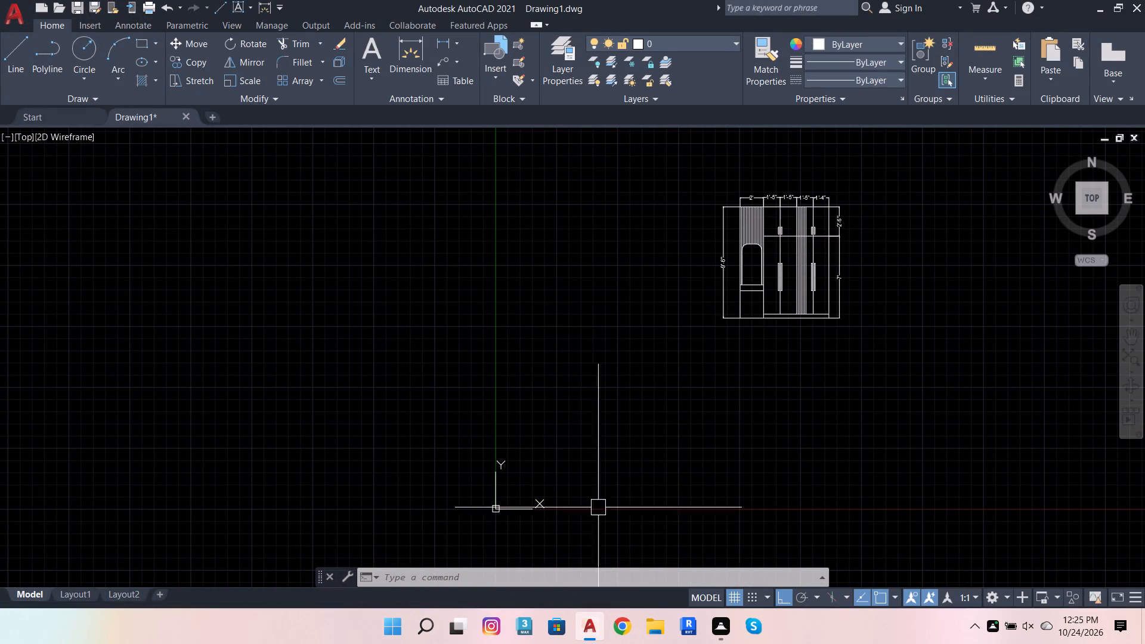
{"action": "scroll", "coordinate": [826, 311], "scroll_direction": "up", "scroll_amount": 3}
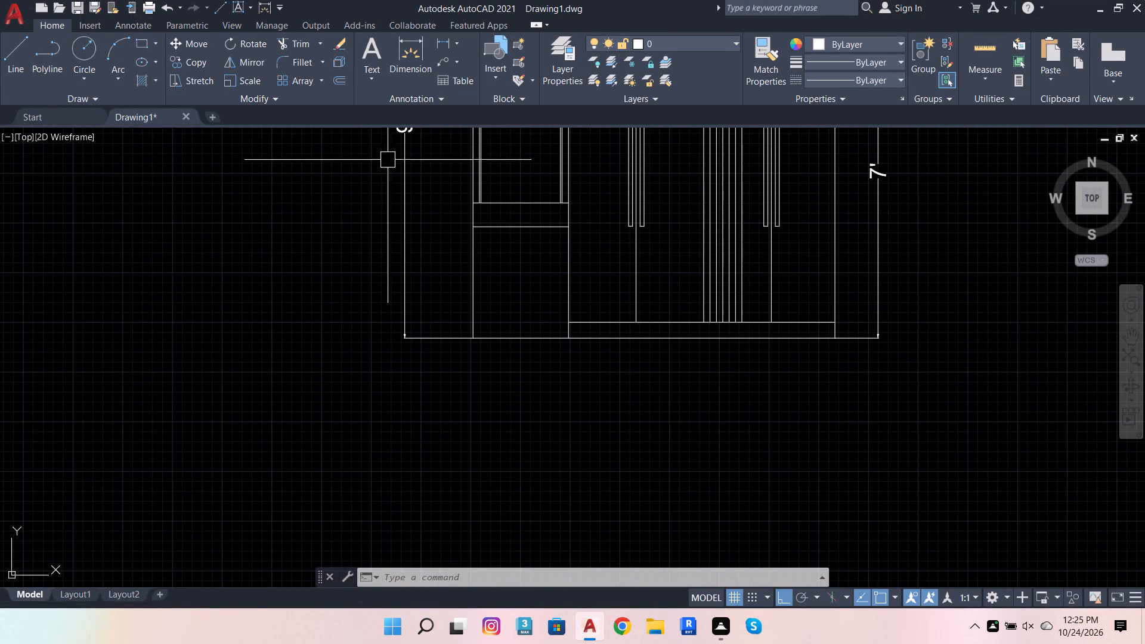
Set the default text height (TEXTSIZE) to 4 inches.
{"action": "type", "text": "tex"}
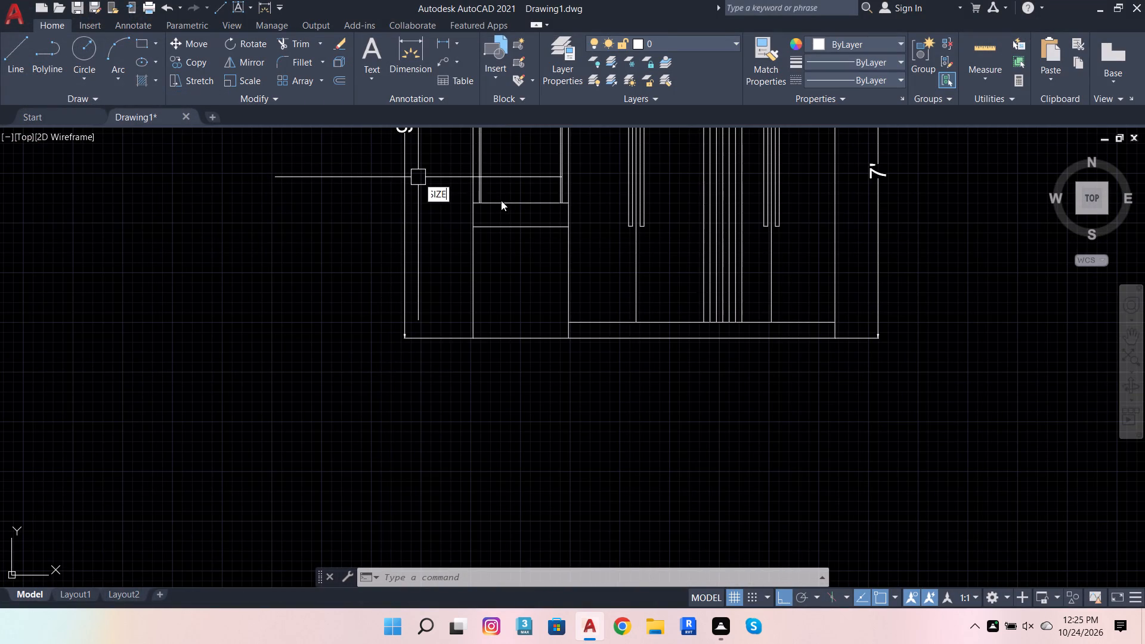
{"action": "left_click", "coordinate": [535, 210]}
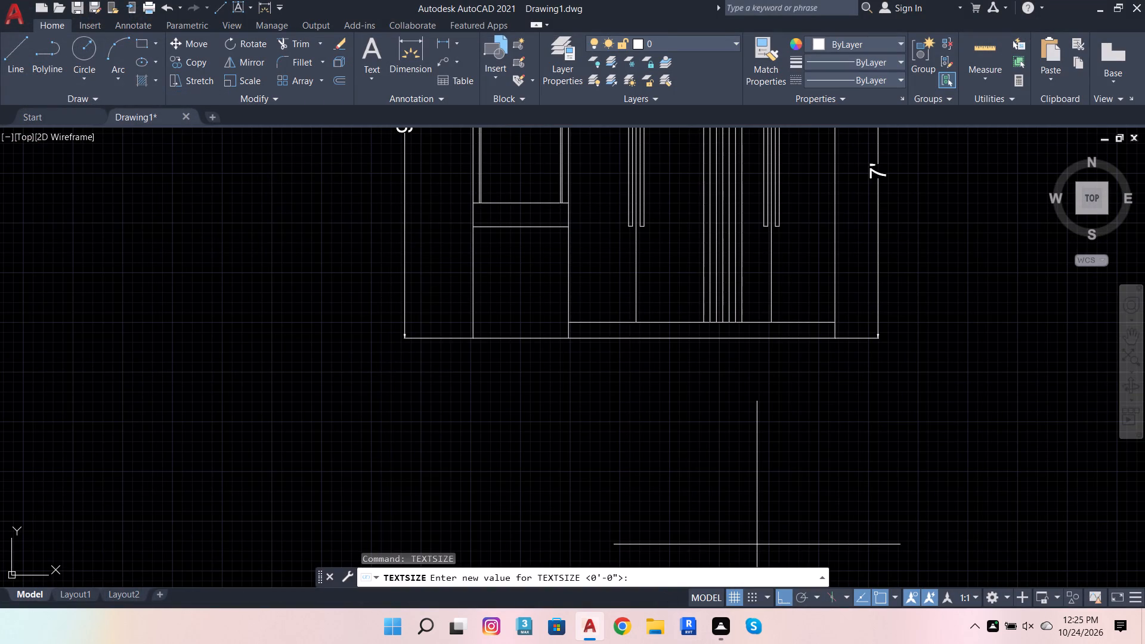
{"action": "left_click", "coordinate": [649, 574]}
{"action": "key", "text": "4"}
{"action": "key", "text": "Return"}
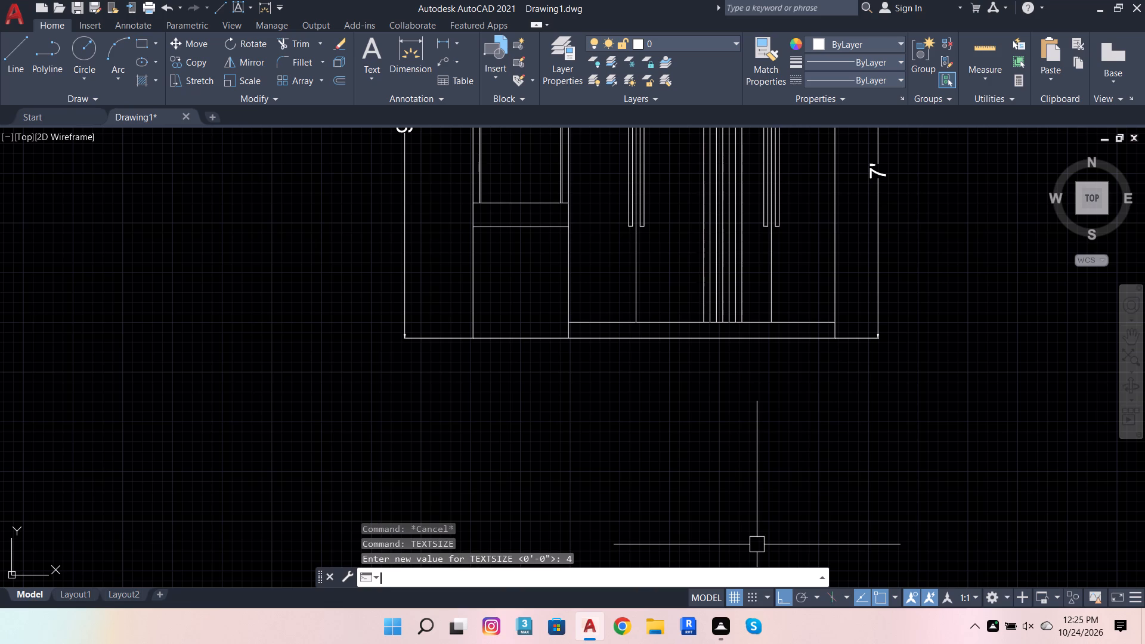
Place a centre-aligned multiline text box beneath the wardrobe elevation, spanning most of its width.
{"action": "left_click", "coordinate": [377, 49]}
{"action": "left_click", "coordinate": [479, 373]}
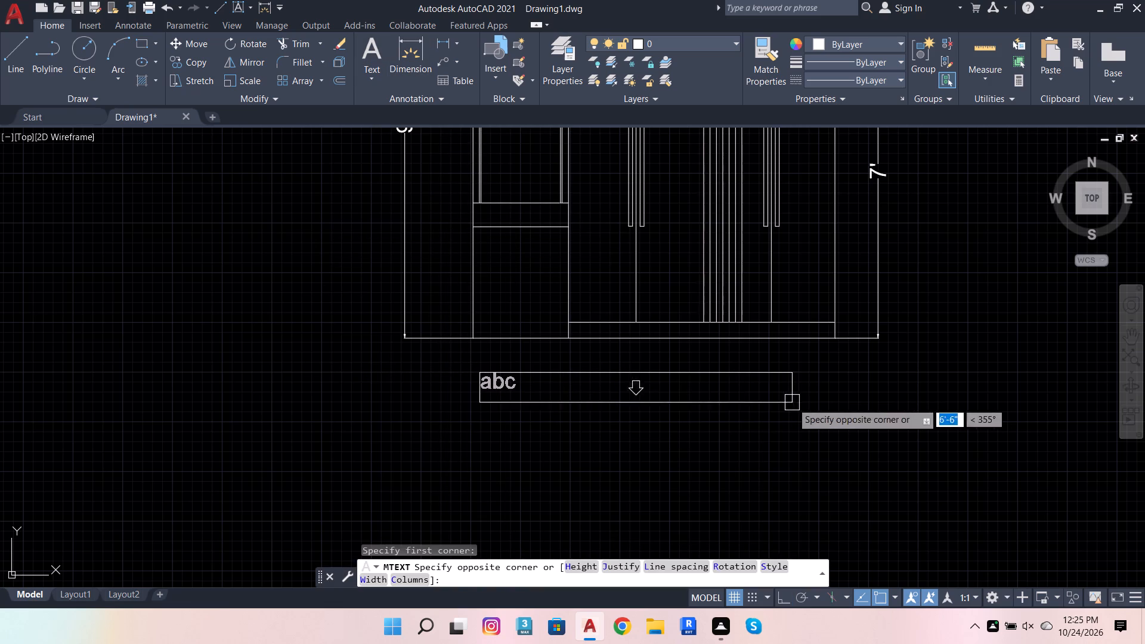
{"action": "left_click", "coordinate": [814, 404]}
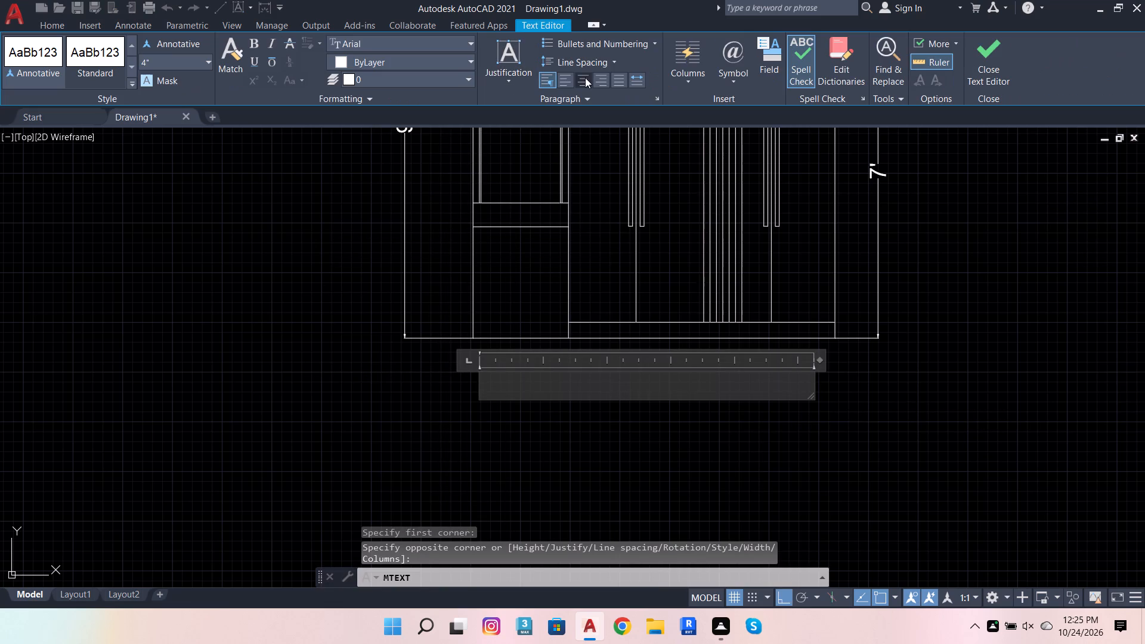
{"action": "left_click", "coordinate": [585, 78]}
{"action": "scroll", "coordinate": [679, 390], "scroll_direction": "up", "scroll_amount": 3}
{"action": "left_click", "coordinate": [589, 383]}
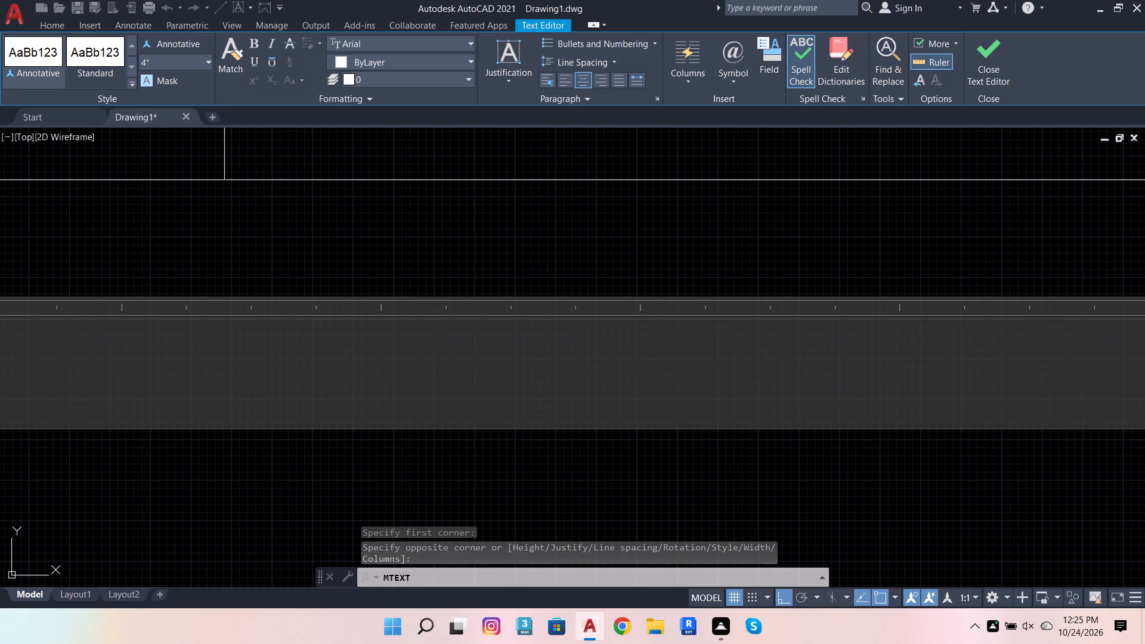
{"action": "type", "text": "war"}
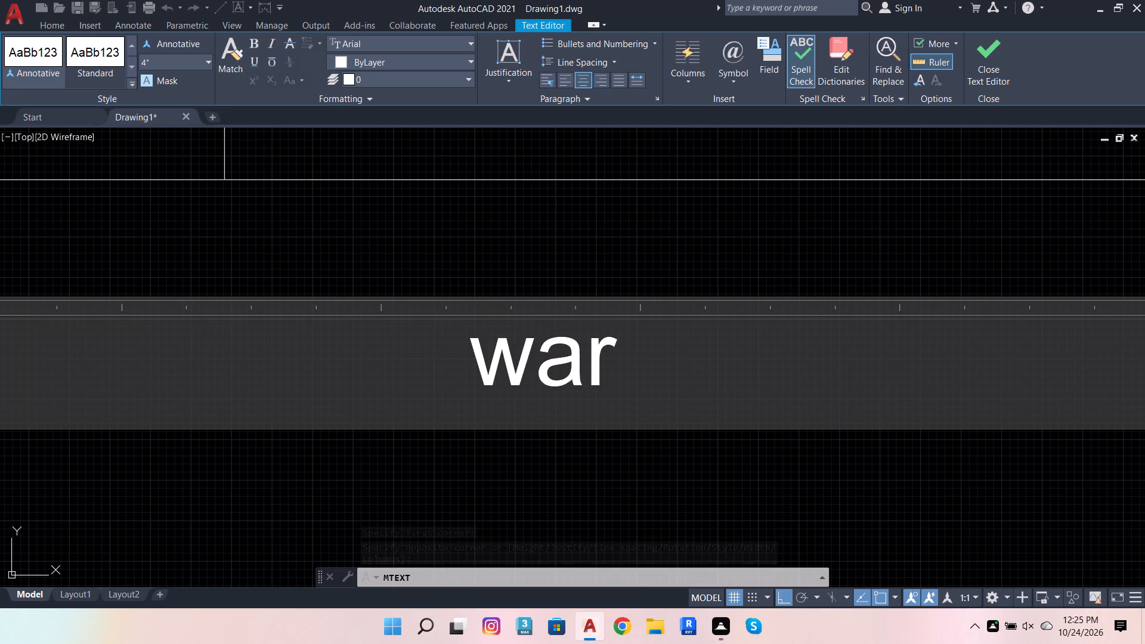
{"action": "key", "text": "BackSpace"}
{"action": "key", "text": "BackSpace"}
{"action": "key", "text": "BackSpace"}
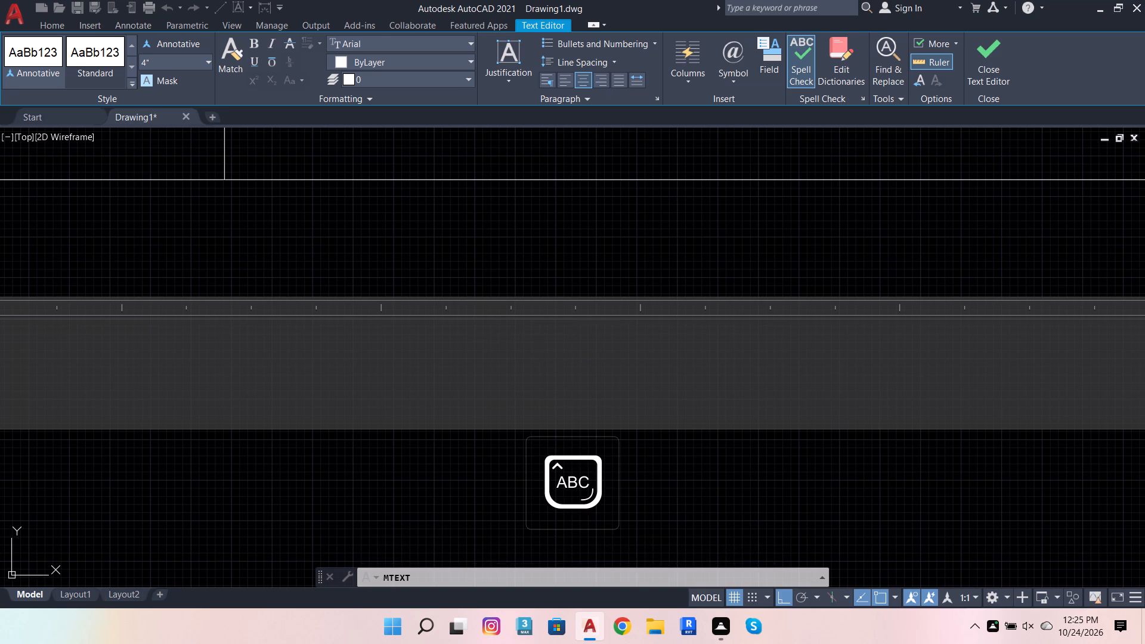
Enter the title WARDROBE WITH DRESSING in capitals in the text box and finish the text.
{"action": "type", "text": "WAR"}
{"action": "key", "text": "d"}
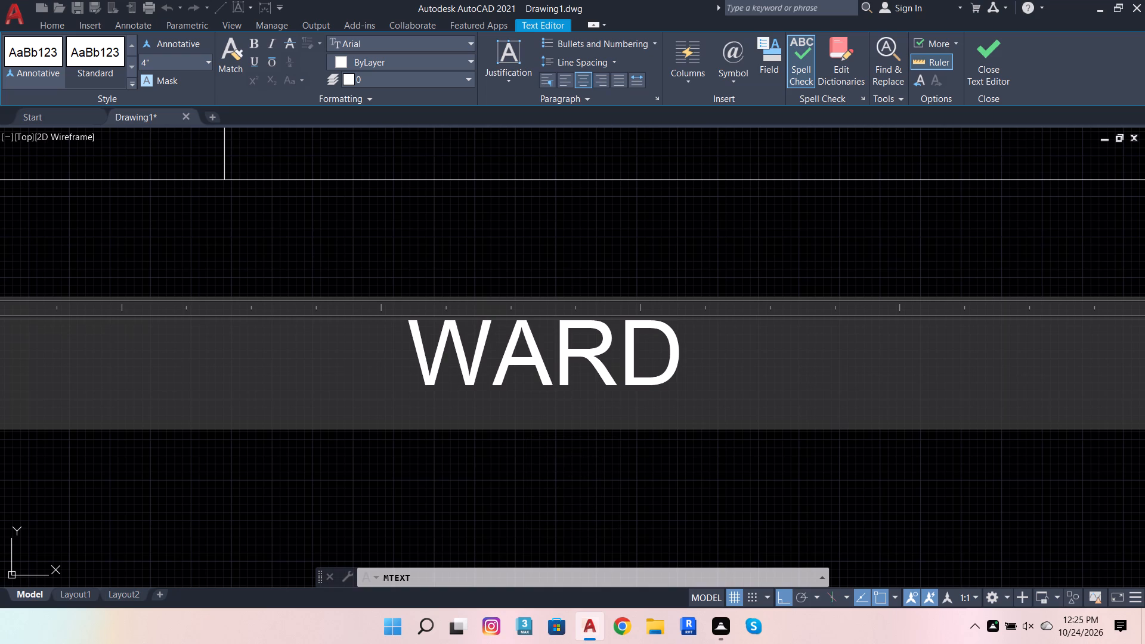
{"action": "type", "text": "RO"}
{"action": "type", "text": "BE"}
{"action": "key", "text": "space"}
{"action": "type", "text": "WITH"}
{"action": "key", "text": "space"}
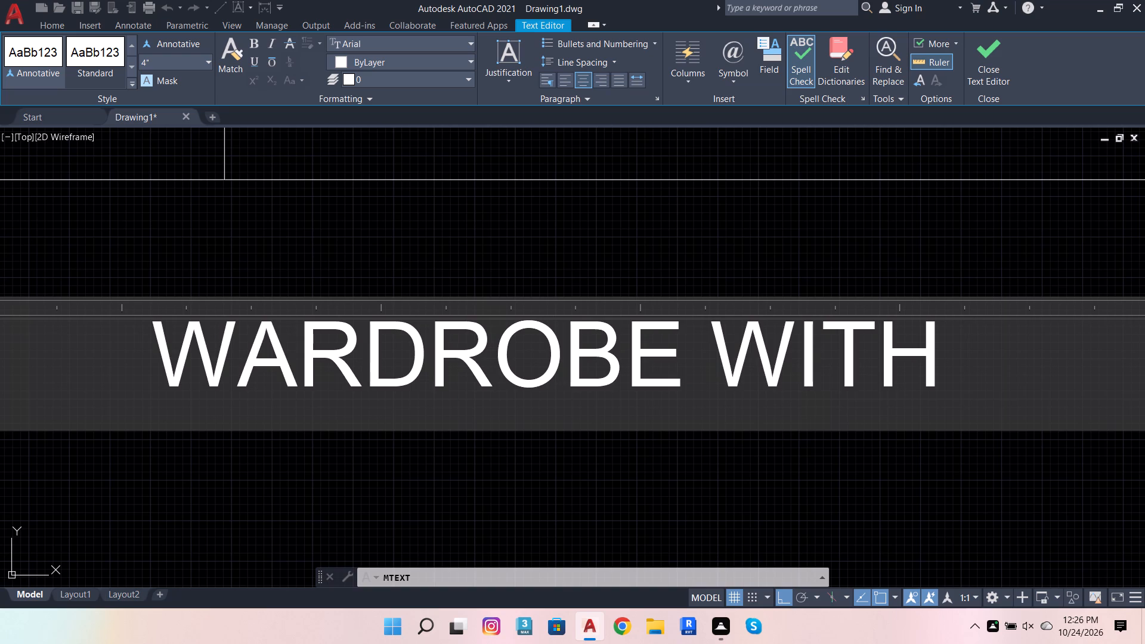
{"action": "key", "text": "d"}
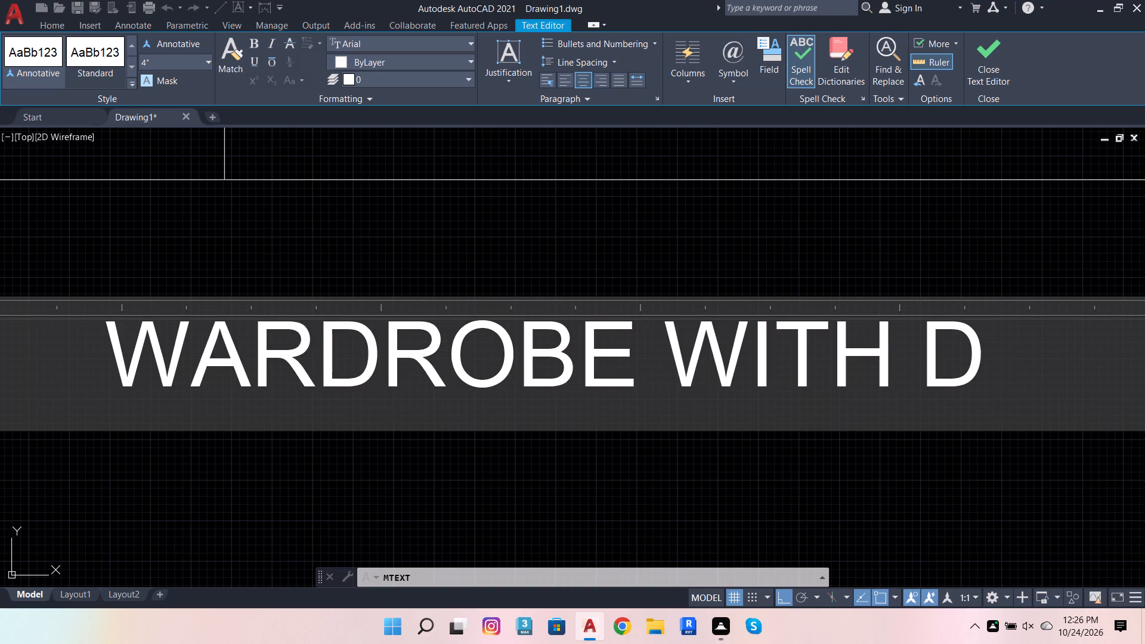
{"action": "type", "text": "RESS"}
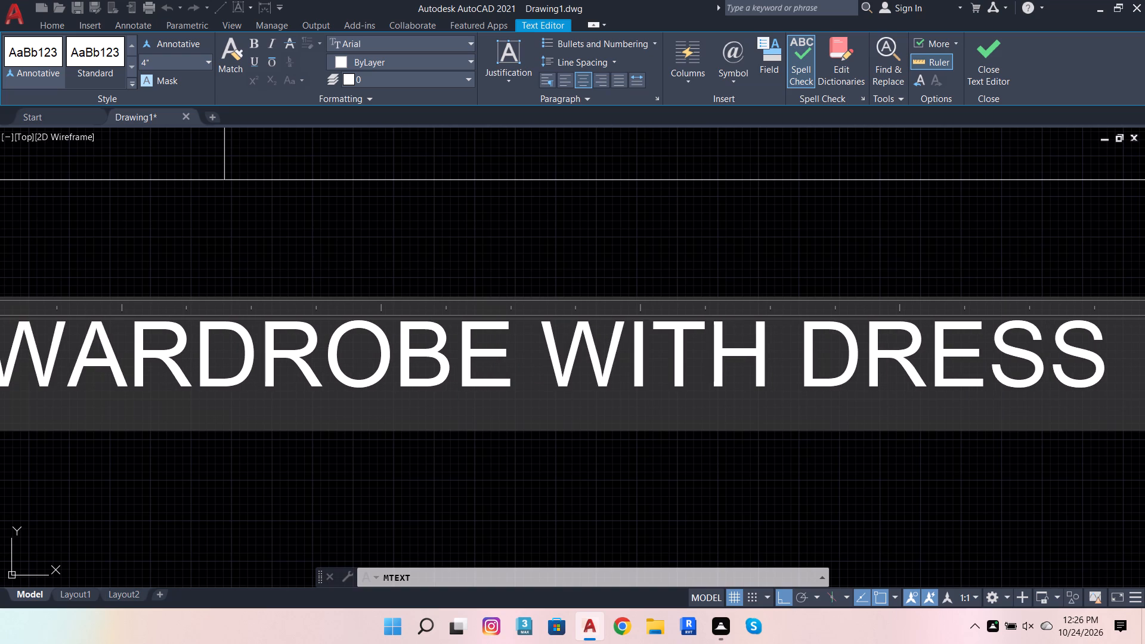
{"action": "type", "text": "ING"}
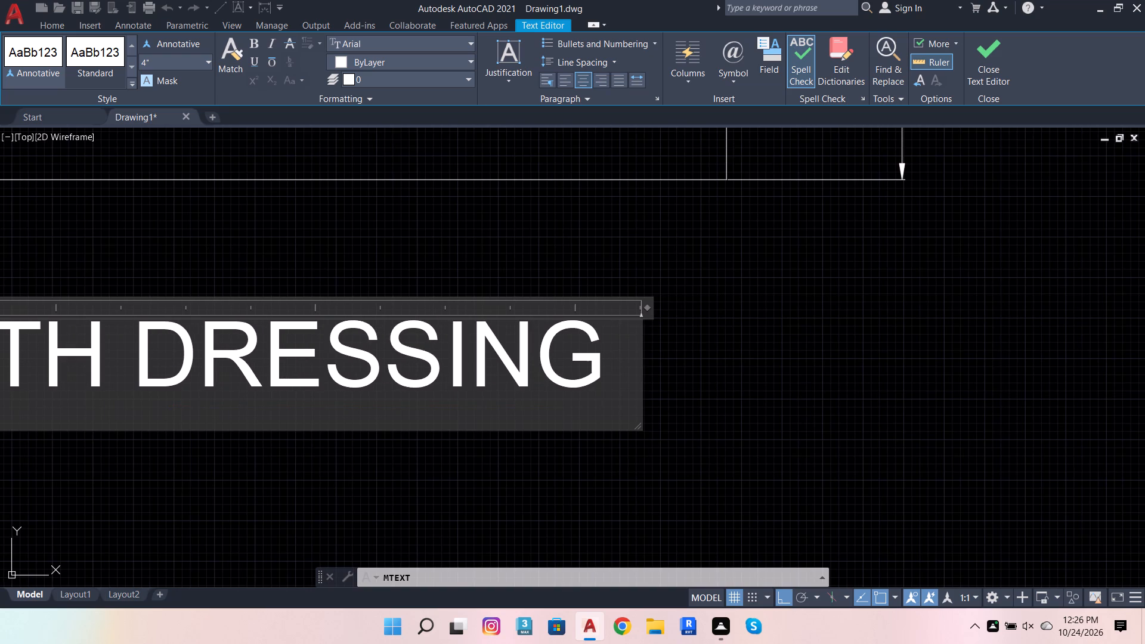
{"action": "scroll", "coordinate": [589, 392], "scroll_direction": "down", "scroll_amount": 5}
{"action": "left_click", "coordinate": [583, 433]}
{"action": "scroll", "coordinate": [581, 418], "scroll_direction": "up", "scroll_amount": 2}
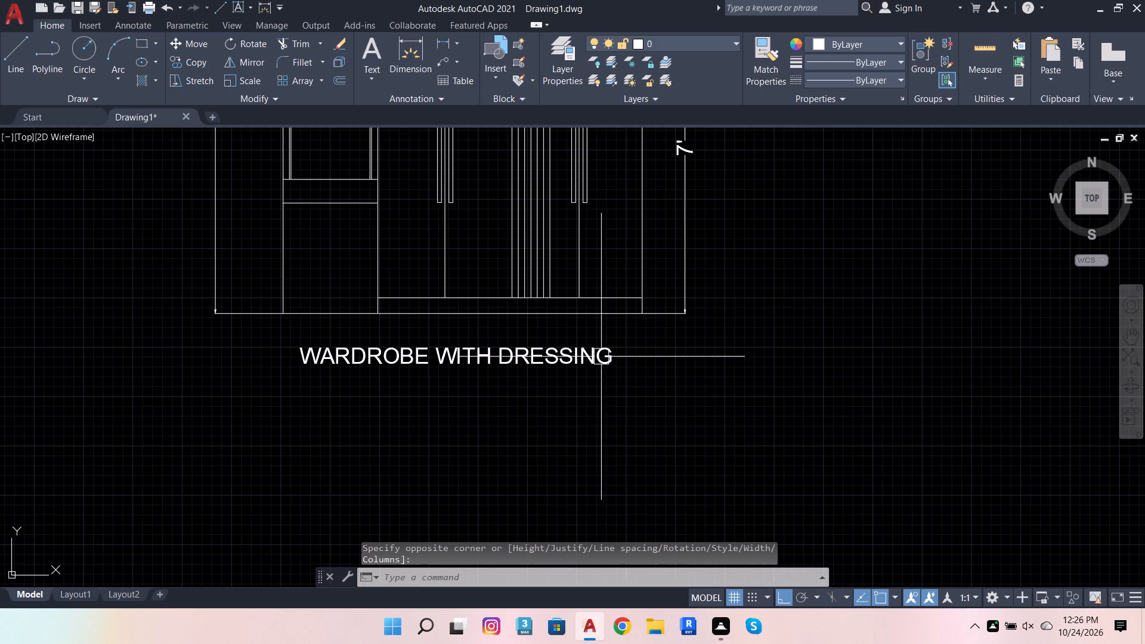
{"action": "key", "text": "Escape"}
{"action": "scroll", "coordinate": [598, 363], "scroll_direction": "down", "scroll_amount": 4}
{"action": "scroll", "coordinate": [654, 367], "scroll_direction": "up", "scroll_amount": 3}
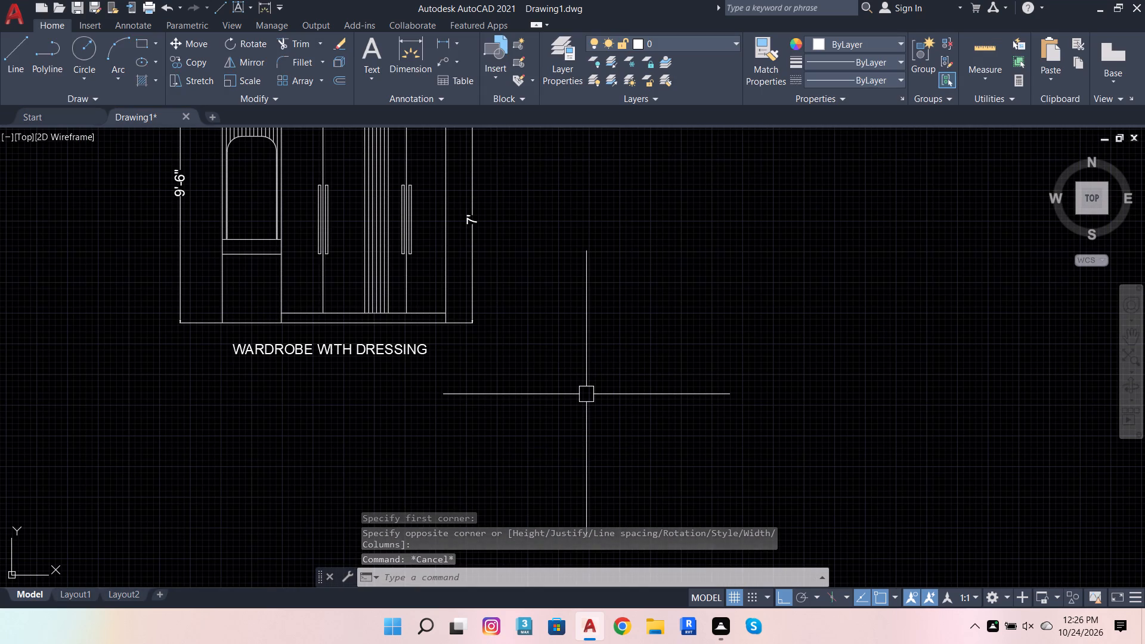
Start saving the drawing and choose the folder D:\fuji interior\work as its location.
{"action": "key", "text": "ctrl+s"}
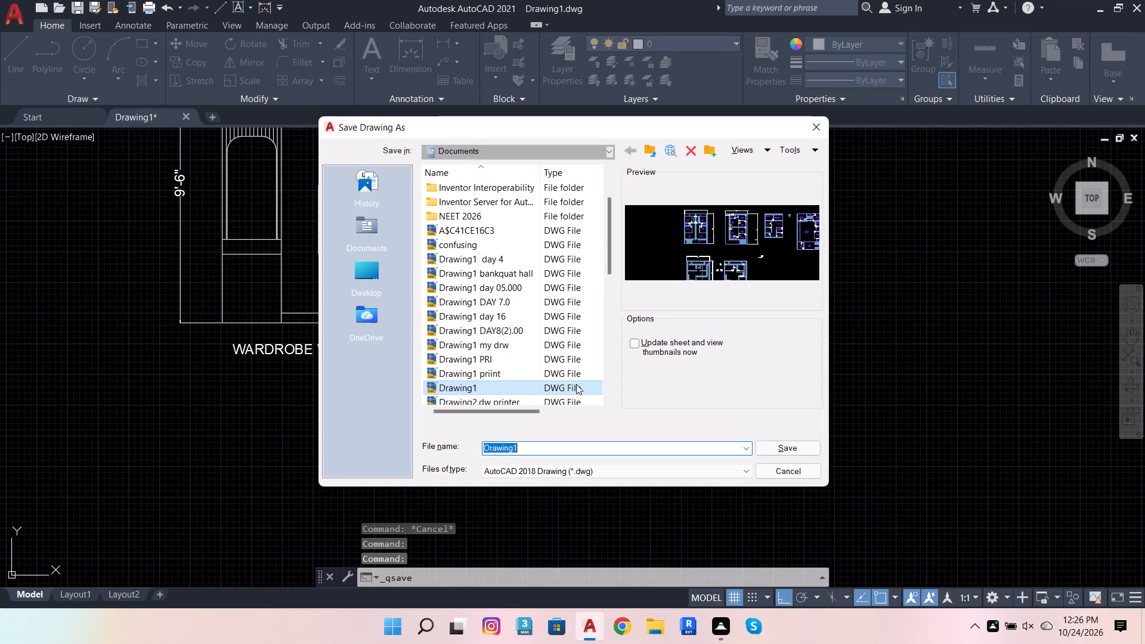
{"action": "double_click", "coordinate": [366, 275]}
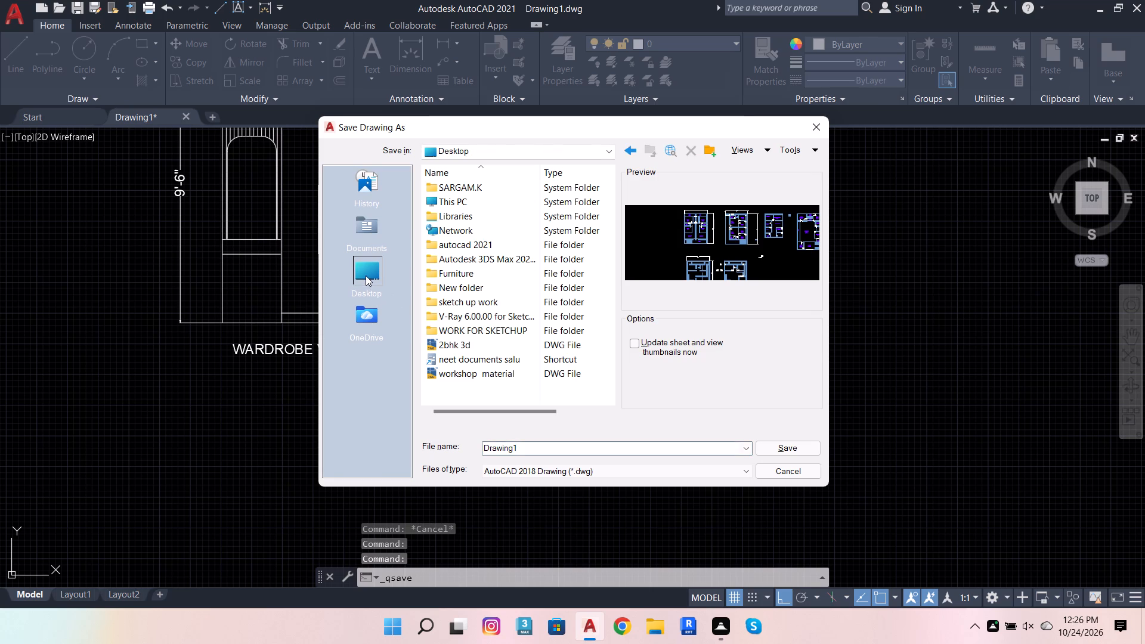
{"action": "double_click", "coordinate": [502, 203]}
{"action": "double_click", "coordinate": [526, 324]}
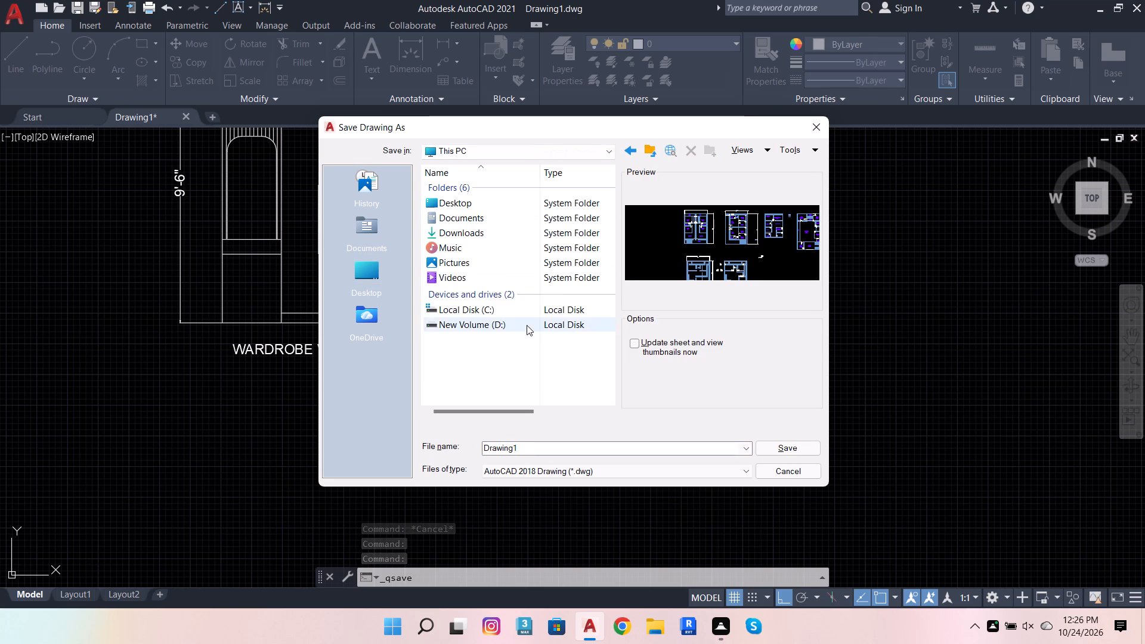
{"action": "double_click", "coordinate": [530, 231]}
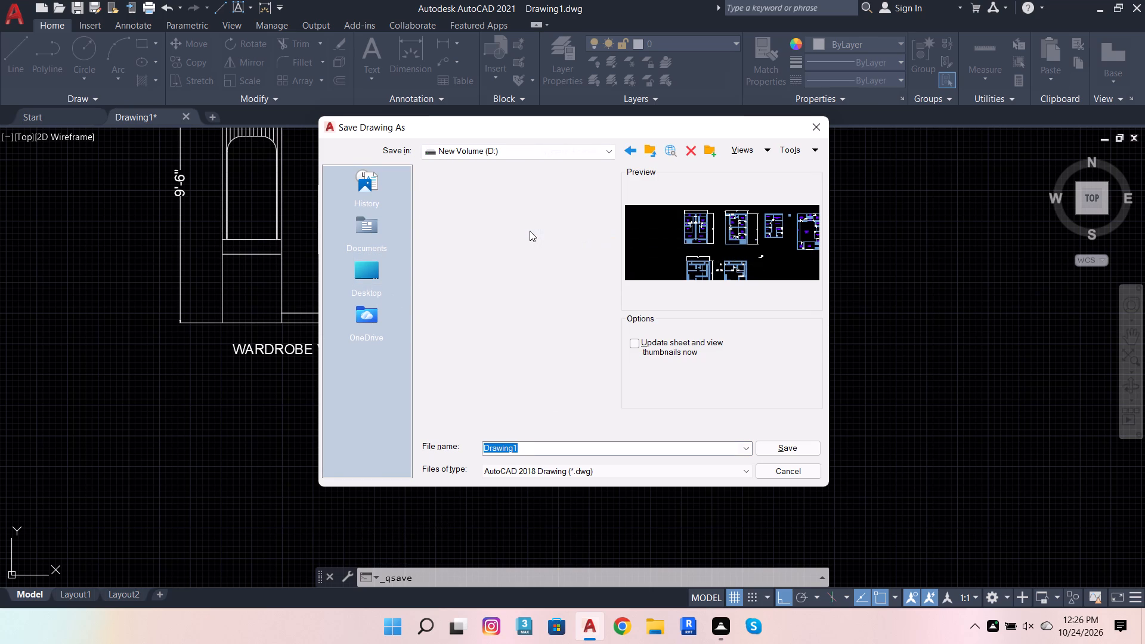
{"action": "double_click", "coordinate": [537, 213]}
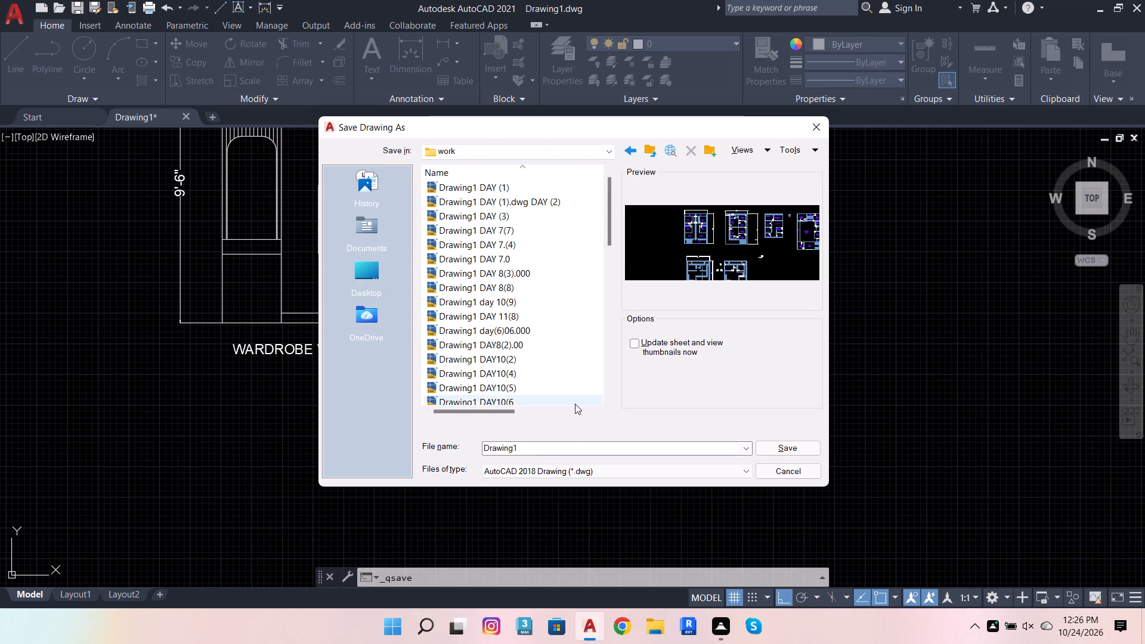
Name the file Drawing1 DAY 12(5) and save it as an AutoCAD 2018 drawing.
{"action": "double_click", "coordinate": [561, 445]}
{"action": "left_click", "coordinate": [540, 451]}
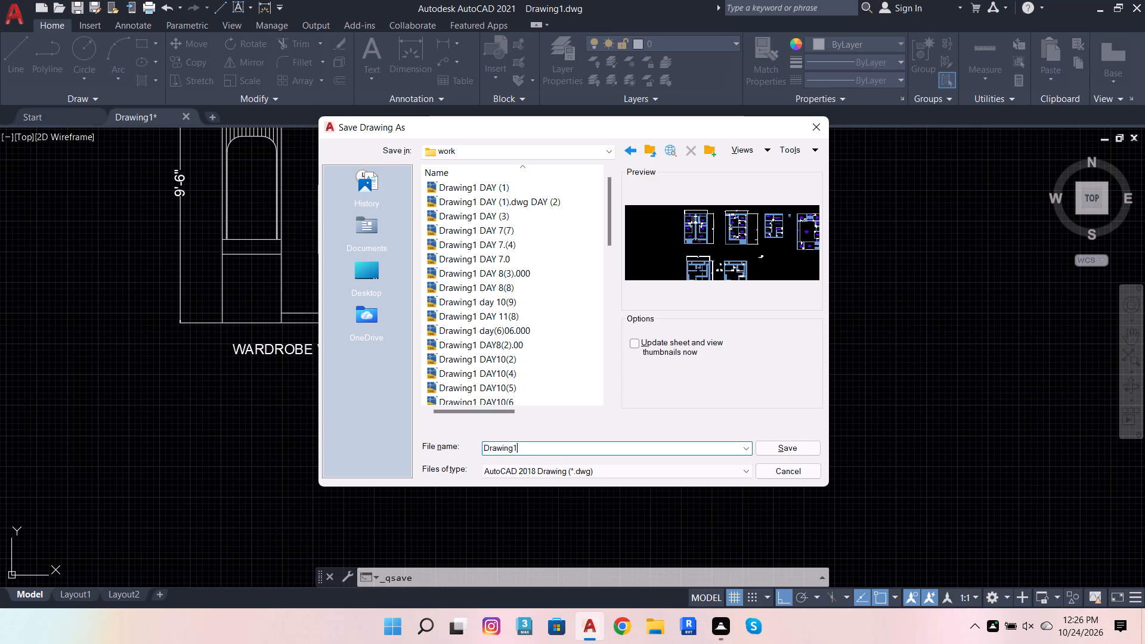
{"action": "key", "text": "space"}
{"action": "type", "text": "DA"}
{"action": "type", "text": "Y"}
{"action": "key", "text": "space"}
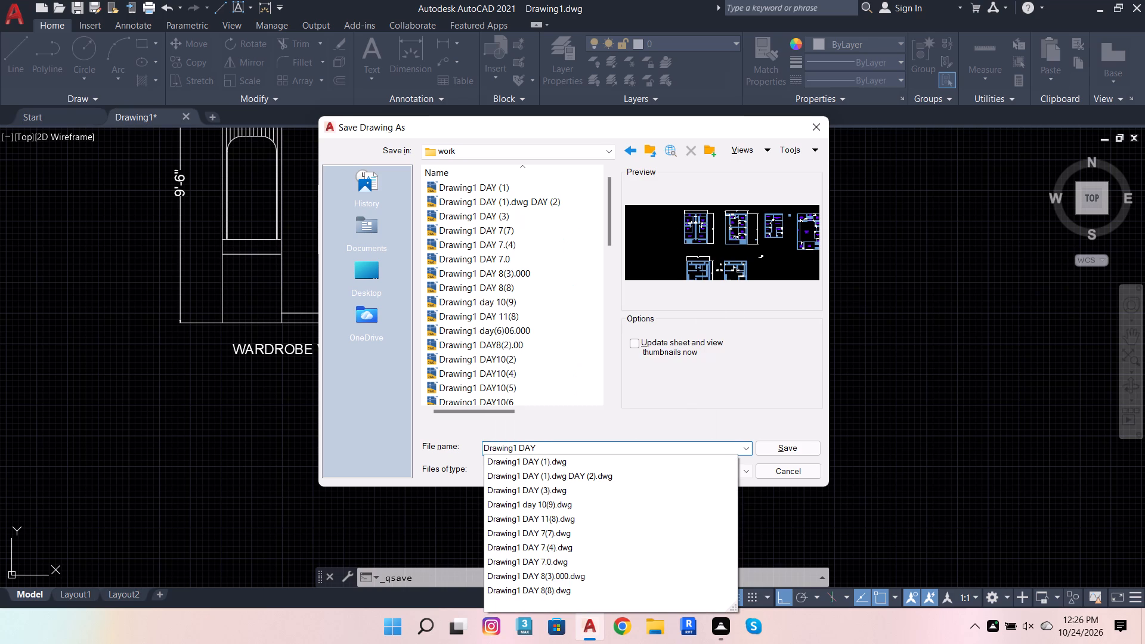
{"action": "type", "text": "12"}
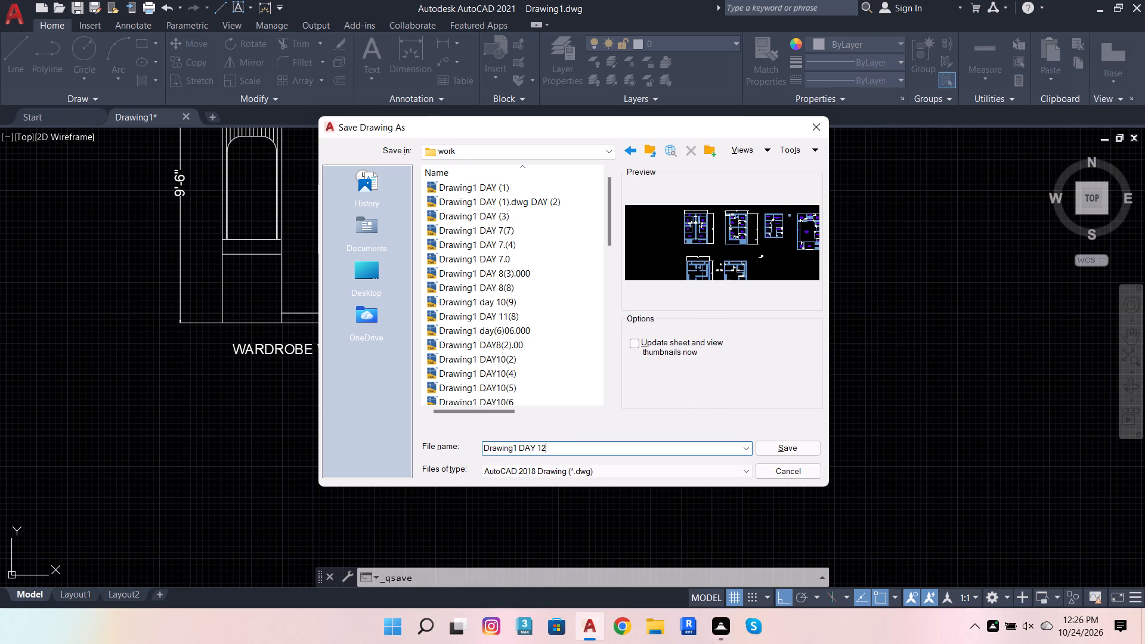
{"action": "key", "text": "shift+parenleft"}
{"action": "key", "text": "5"}
{"action": "key", "text": "shift+parenright"}
{"action": "left_click", "coordinate": [784, 447]}
Save the drawing again under its current name with the whole elevation in view.
{"action": "scroll", "coordinate": [460, 367], "scroll_direction": "down", "scroll_amount": 2}
{"action": "key", "text": "Escape"}
{"action": "key", "text": "Escape"}
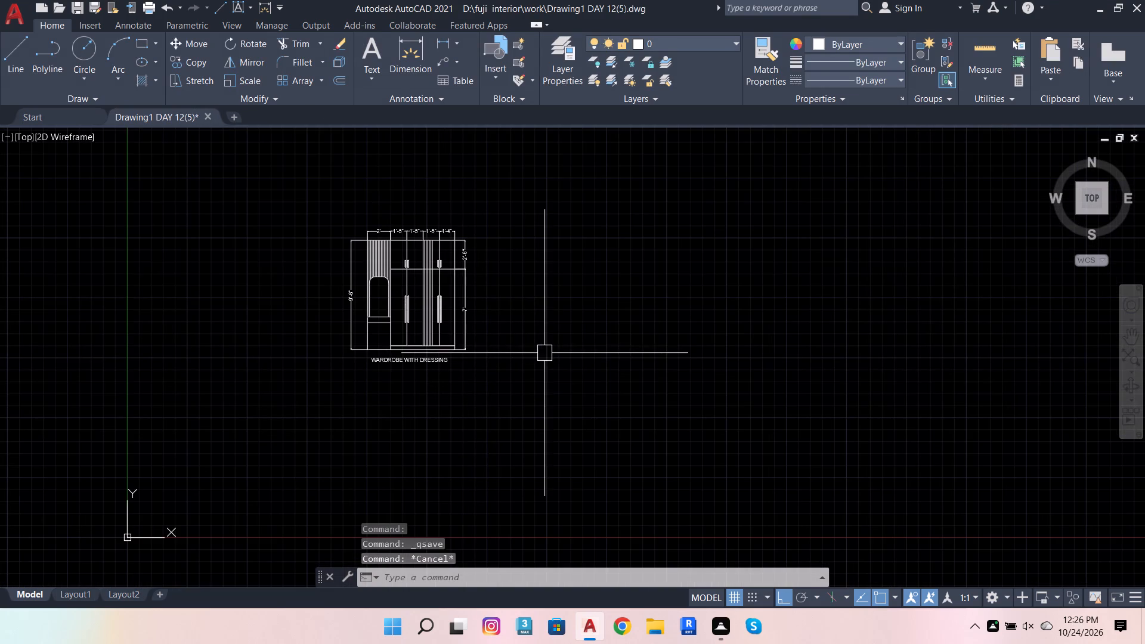
{"action": "key", "text": "ctrl+s"}
{"action": "key", "text": "ctrl+s"}
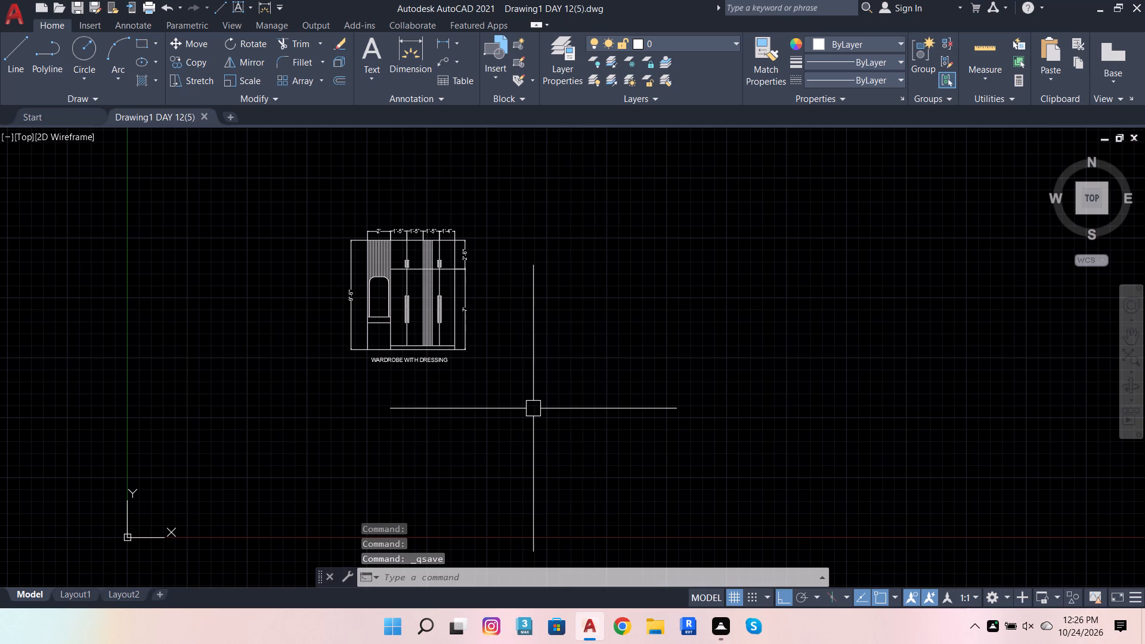
Close the application, saving the changes to Drawing1 DAY 12(5).
{"action": "scroll", "coordinate": [525, 293], "scroll_direction": "up", "scroll_amount": 2}
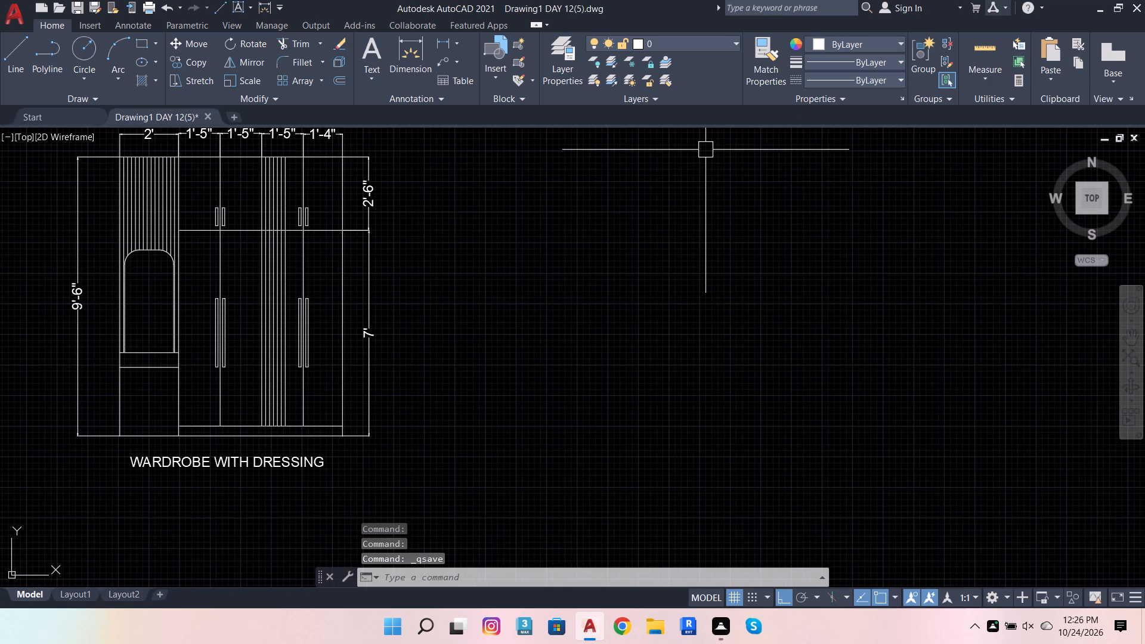
{"action": "left_click", "coordinate": [1144, 0]}
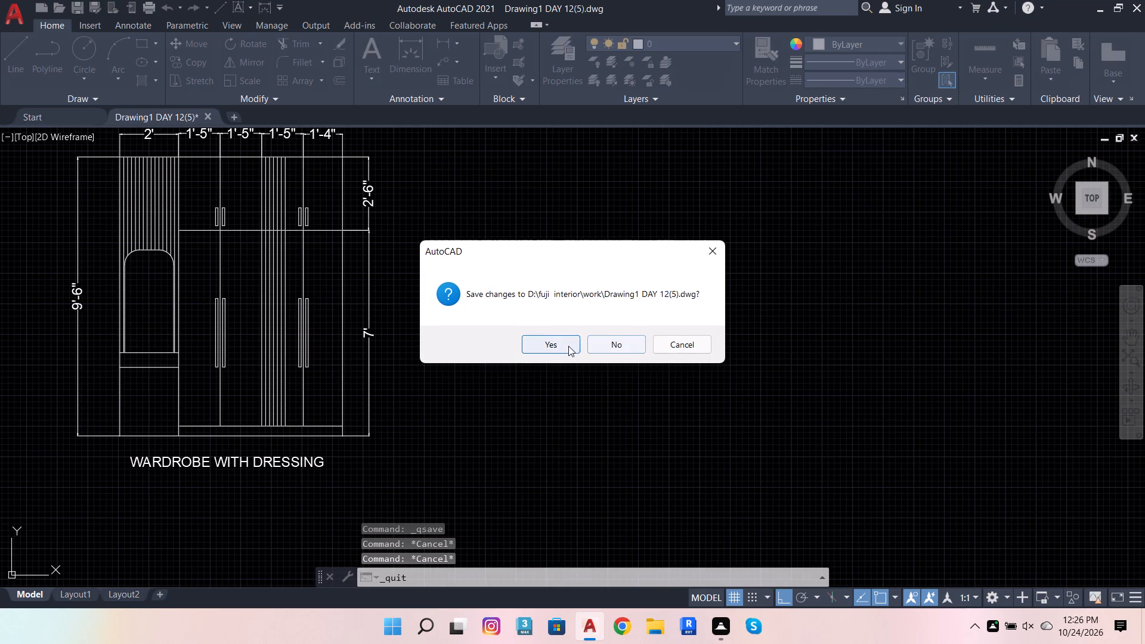
{"action": "left_click", "coordinate": [568, 346]}
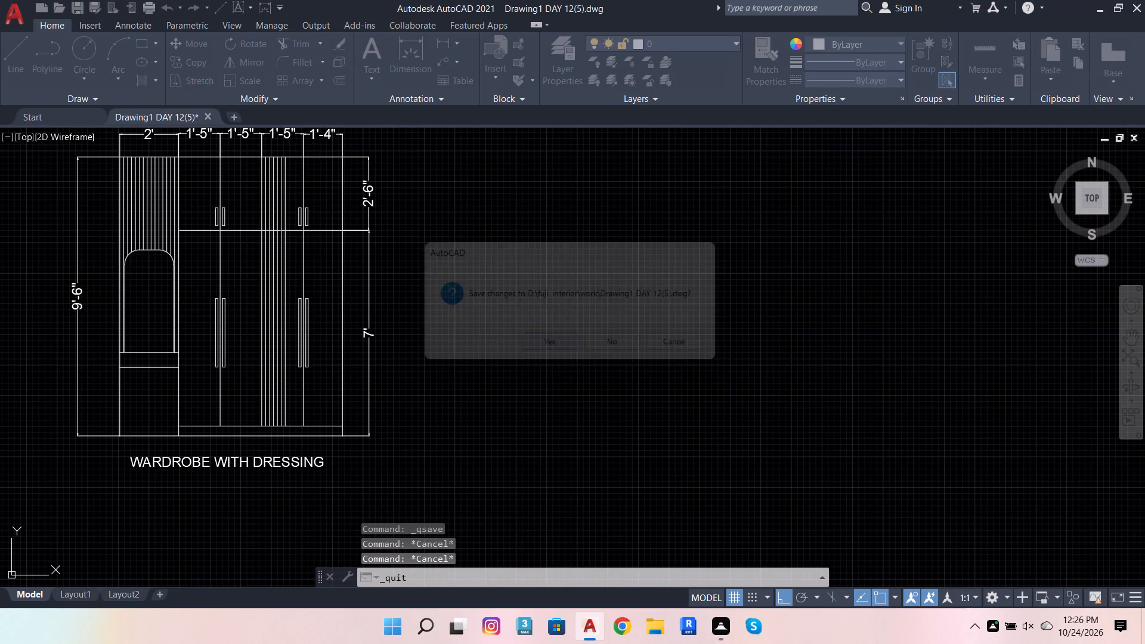
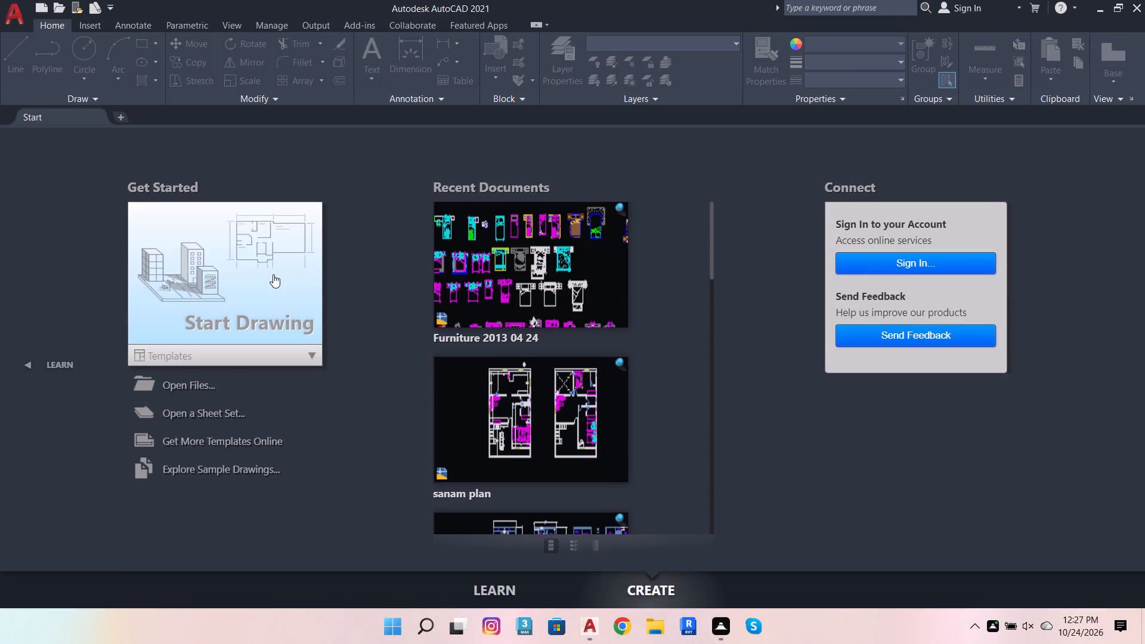
Start a new blank drawing.
{"action": "left_click", "coordinate": [264, 272]}
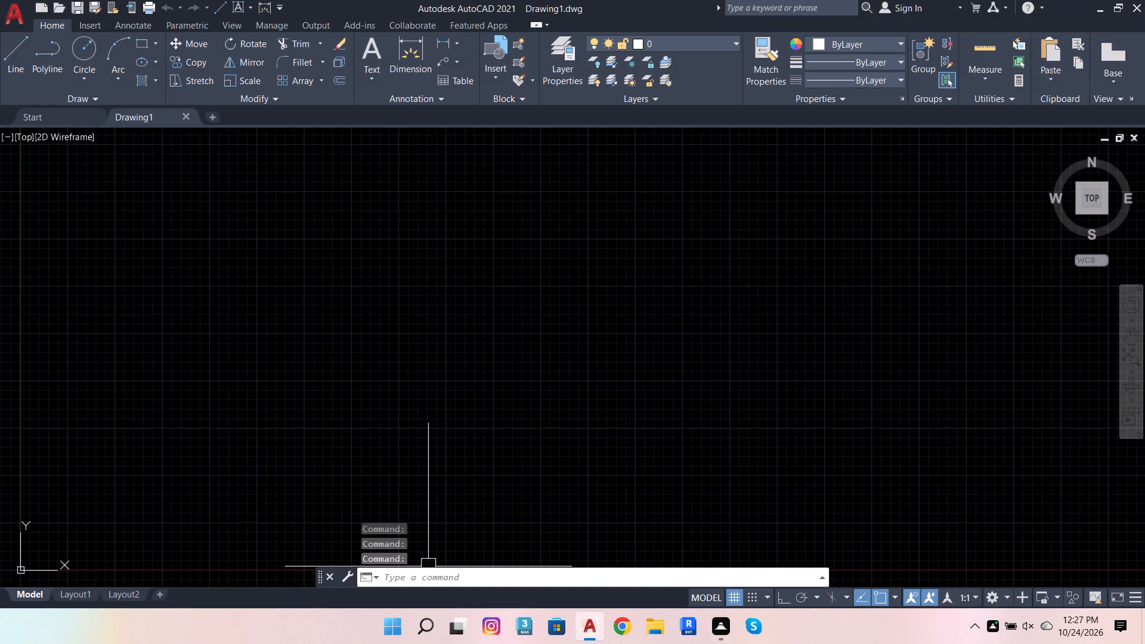
Open the program options and apply the Open and Save settings as they stand.
{"action": "left_click", "coordinate": [425, 583]}
{"action": "type", "text": "OP"}
{"action": "left_click", "coordinate": [430, 470]}
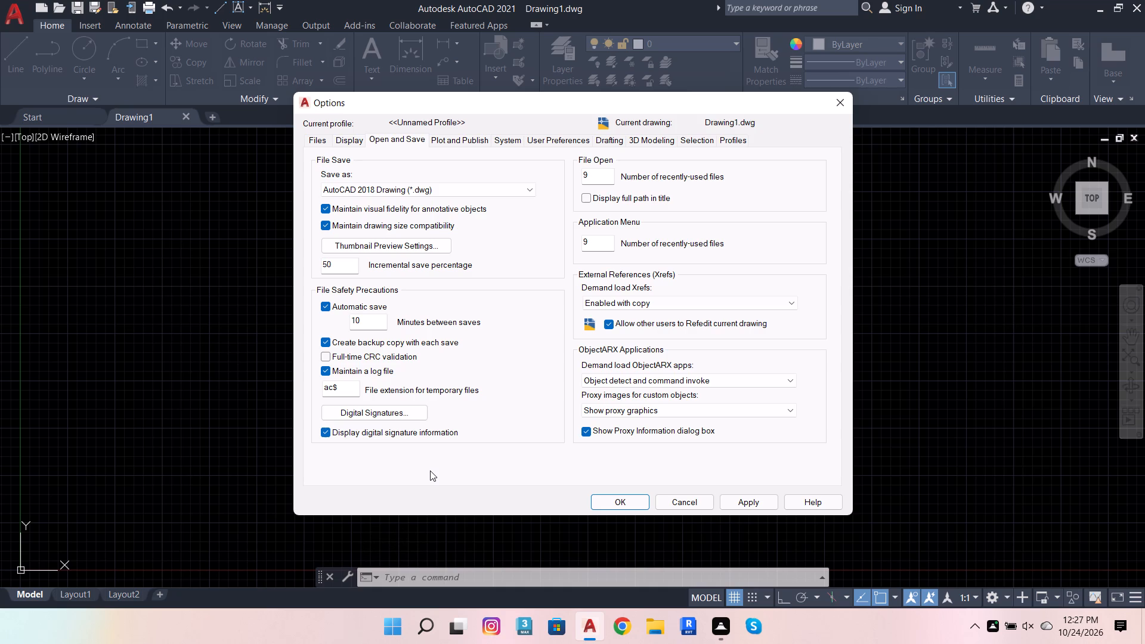
{"action": "left_click", "coordinate": [762, 506]}
{"action": "left_click", "coordinate": [632, 506]}
Set the drawing units to Architectural length with 0'-0" precision.
{"action": "left_click", "coordinate": [505, 577]}
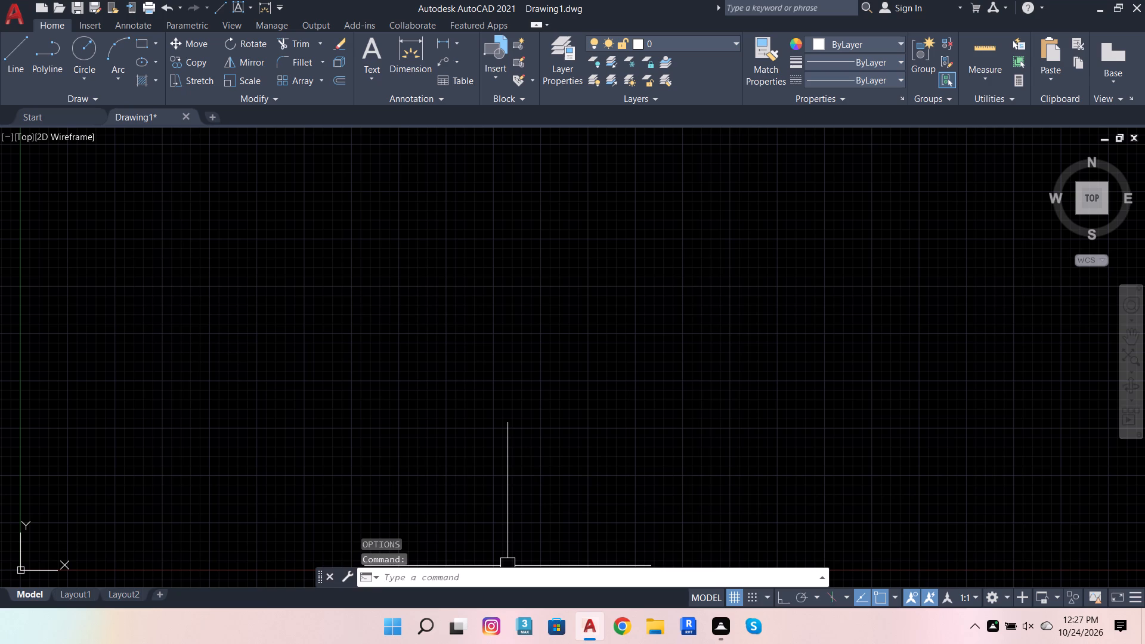
{"action": "type", "text": "UN"}
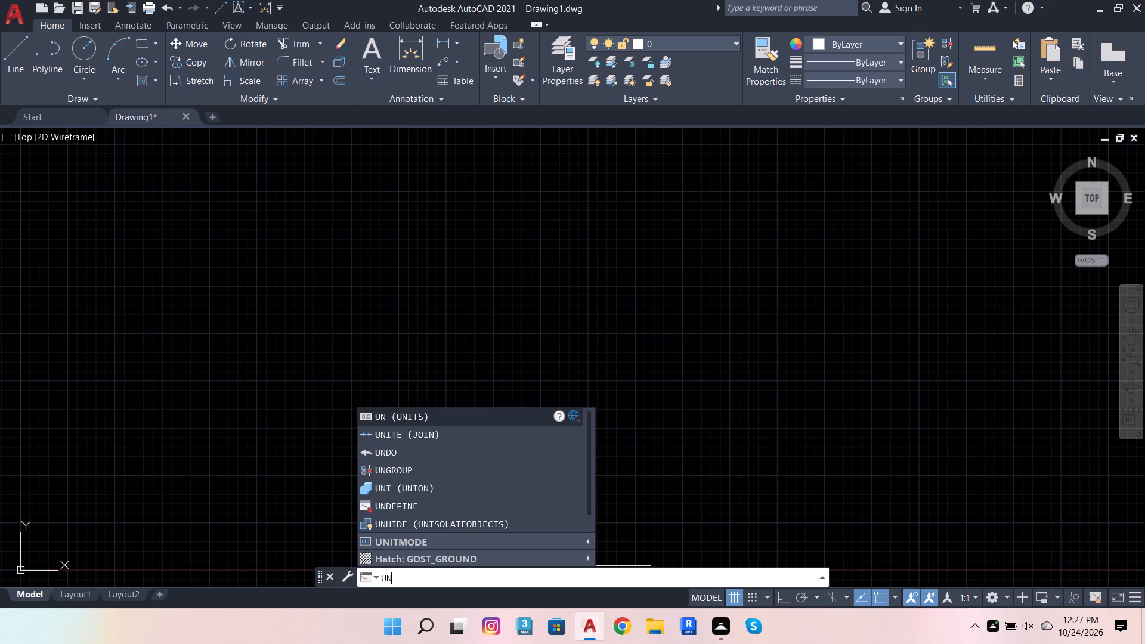
{"action": "left_click", "coordinate": [457, 417]}
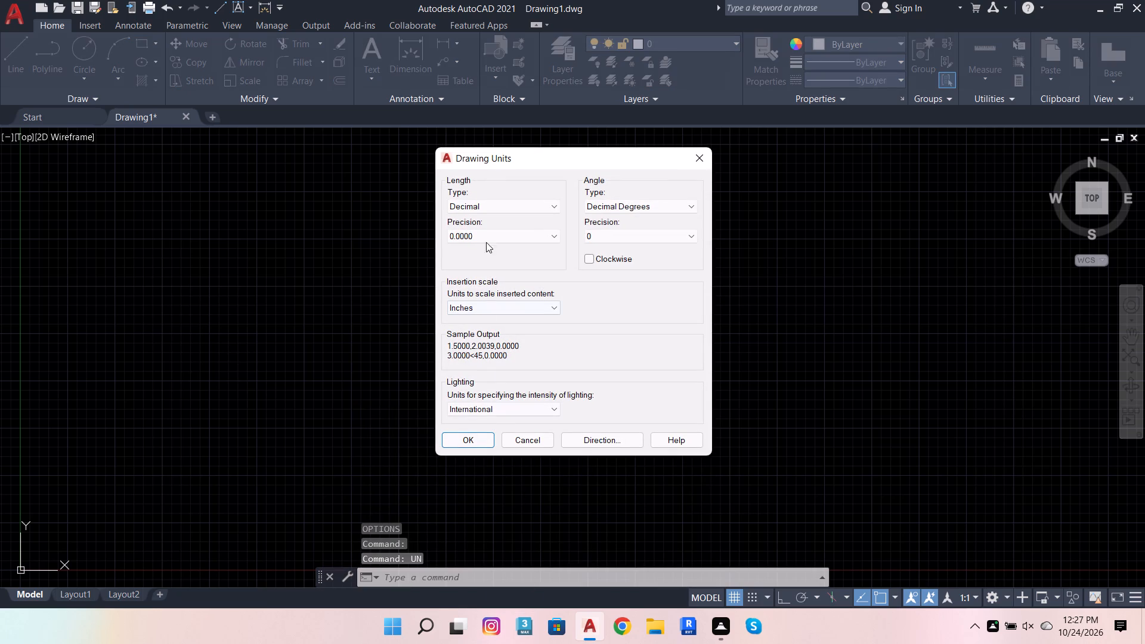
{"action": "left_click", "coordinate": [494, 205]}
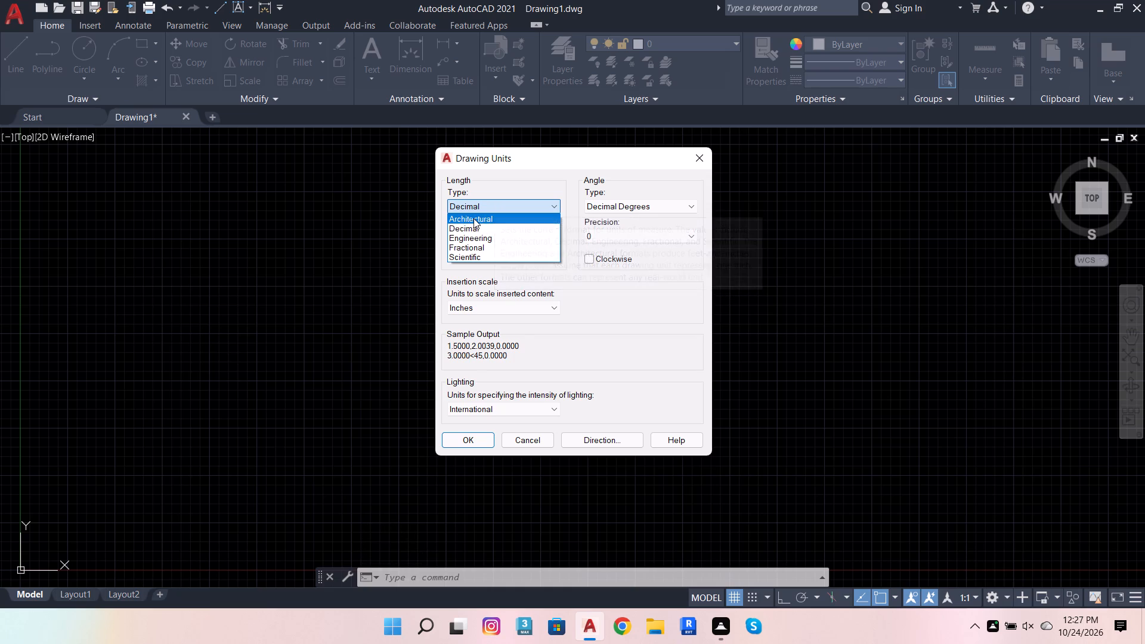
{"action": "left_click", "coordinate": [474, 218]}
{"action": "left_click", "coordinate": [474, 240]}
{"action": "left_click", "coordinate": [477, 246]}
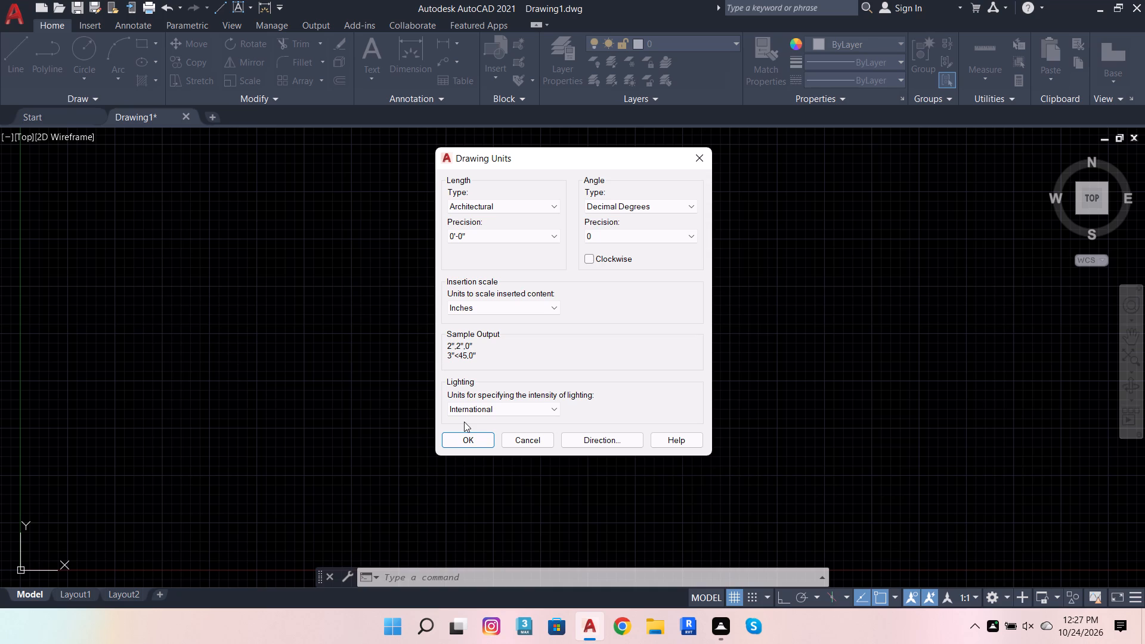
{"action": "left_click", "coordinate": [458, 436]}
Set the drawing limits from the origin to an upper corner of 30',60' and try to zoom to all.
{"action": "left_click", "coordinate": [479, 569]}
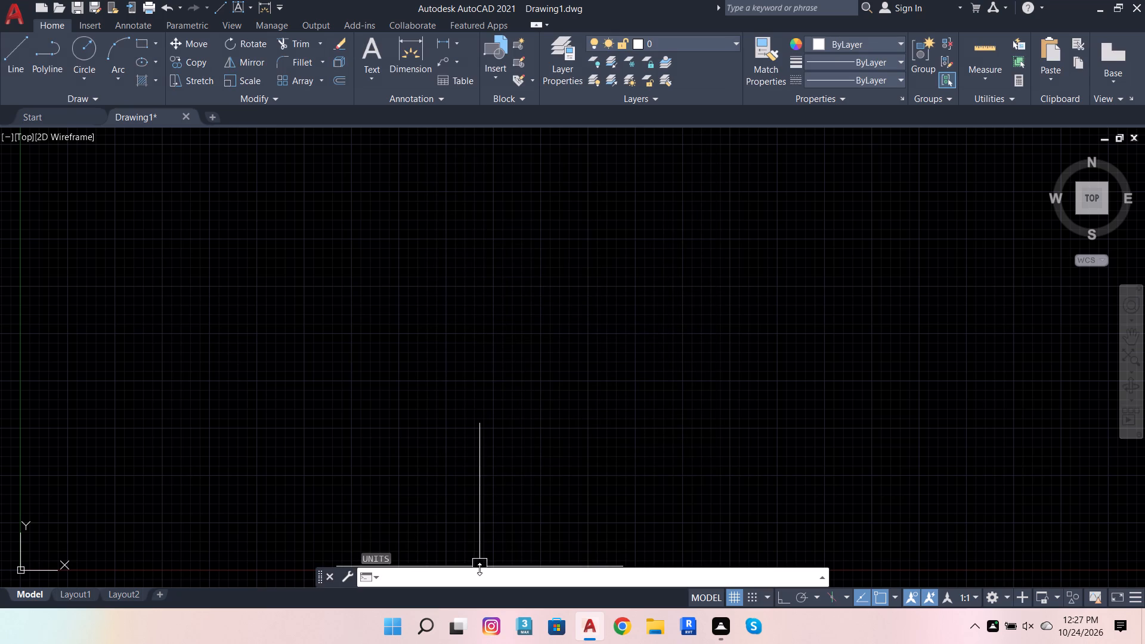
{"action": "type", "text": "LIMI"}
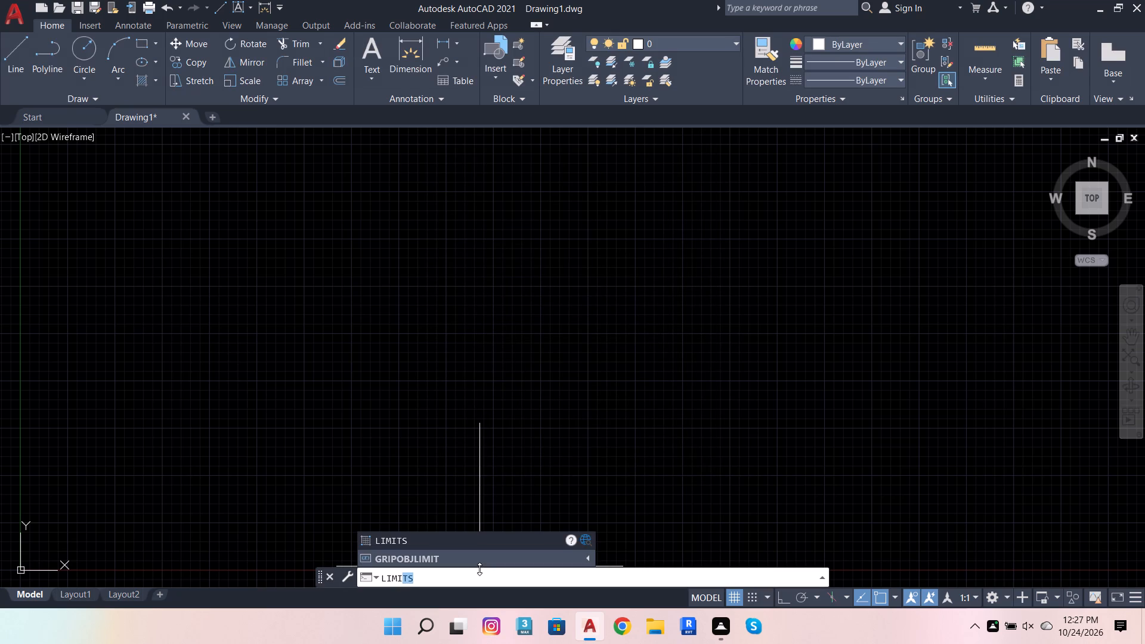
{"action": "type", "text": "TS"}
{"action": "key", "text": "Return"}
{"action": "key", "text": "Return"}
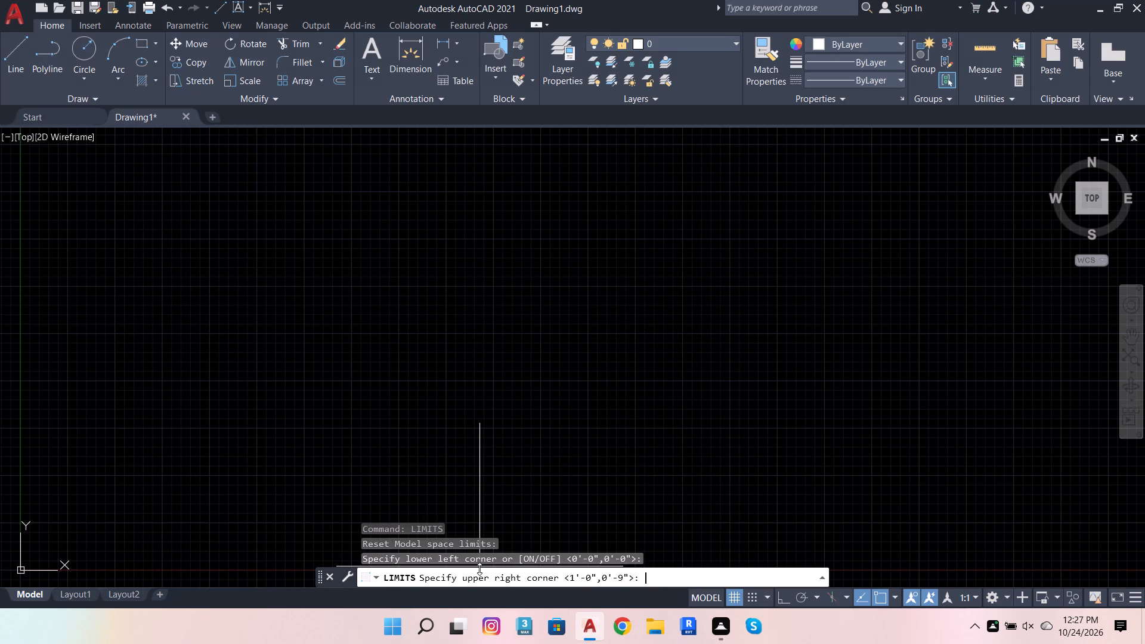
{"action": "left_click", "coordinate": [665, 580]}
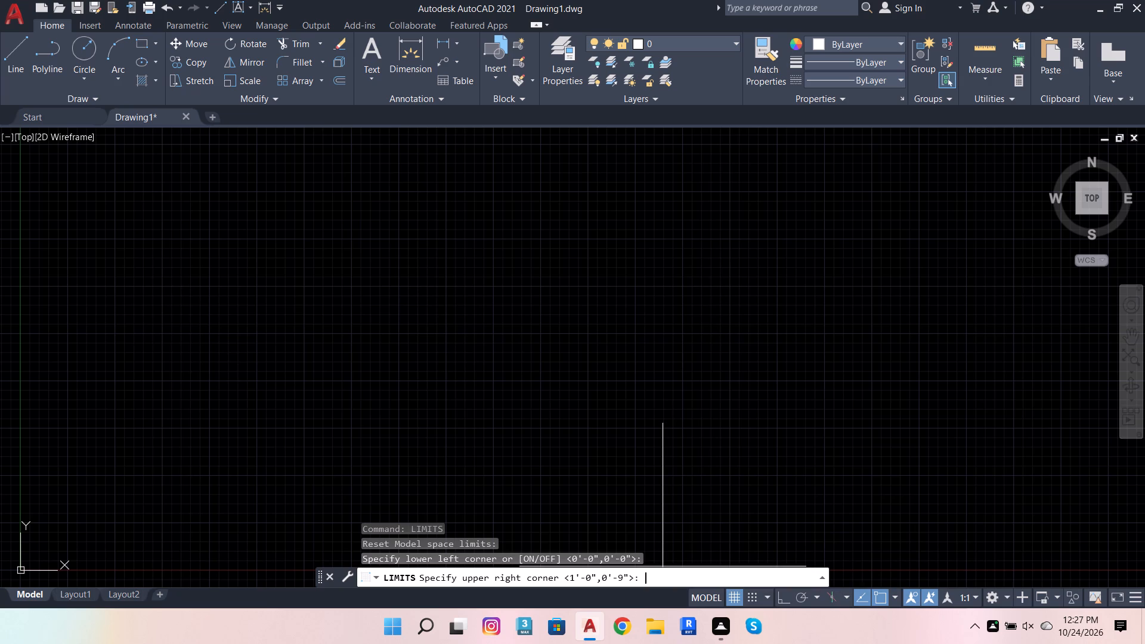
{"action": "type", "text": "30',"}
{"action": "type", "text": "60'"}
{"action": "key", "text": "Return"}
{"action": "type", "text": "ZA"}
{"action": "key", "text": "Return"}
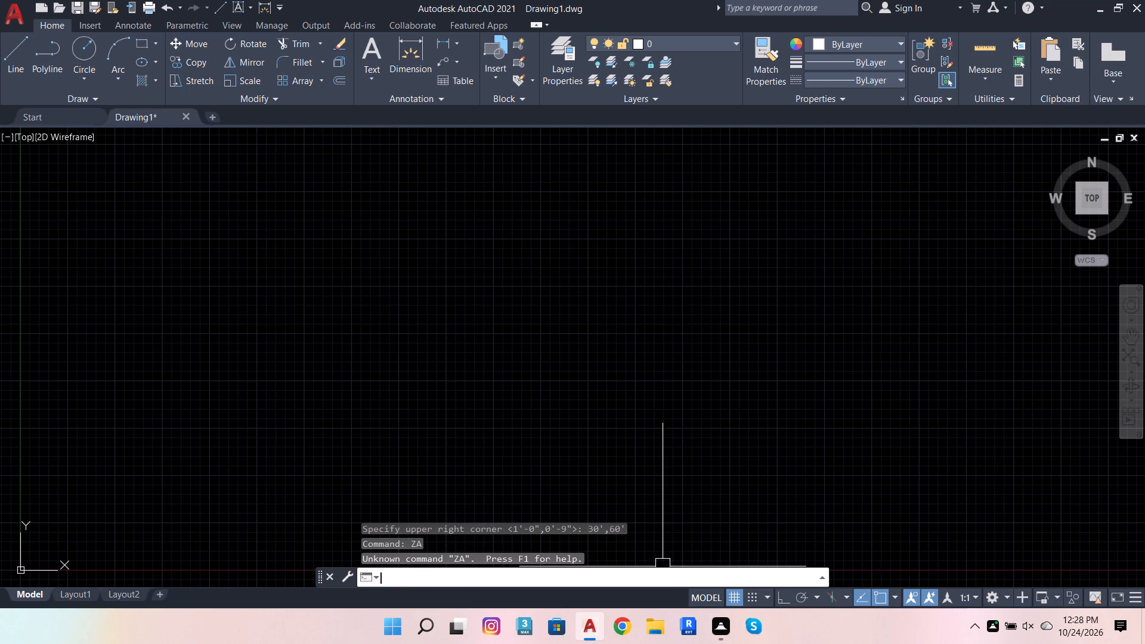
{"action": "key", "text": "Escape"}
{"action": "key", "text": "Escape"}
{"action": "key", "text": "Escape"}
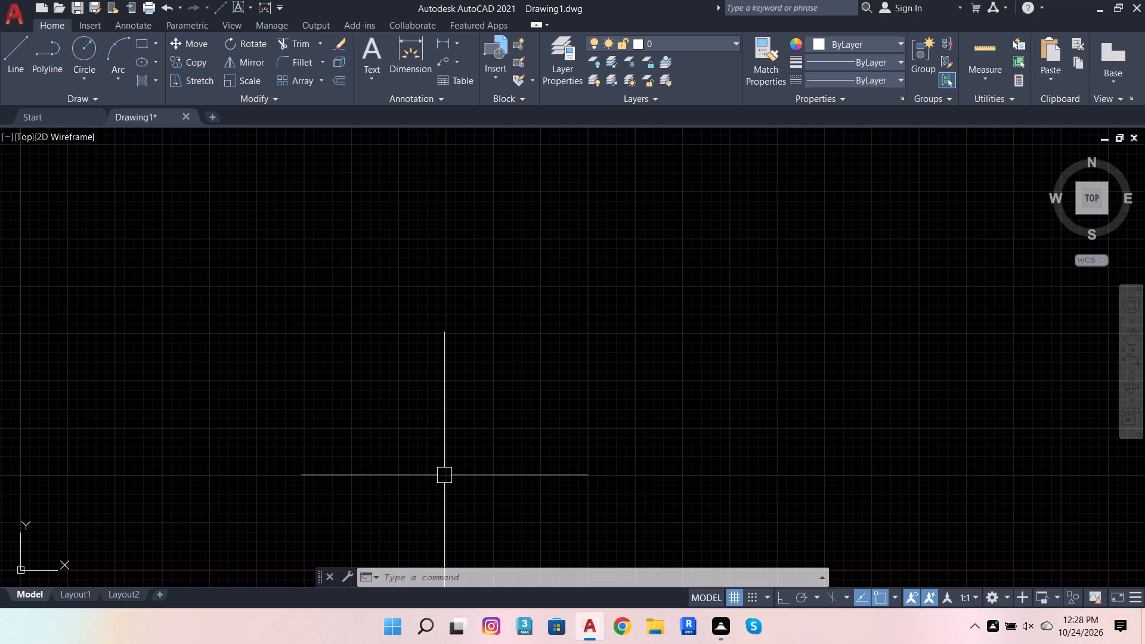
Set the drawing limits from the origin to an upper corner of 20',50' and zoom to all.
{"action": "type", "text": "LIMI"}
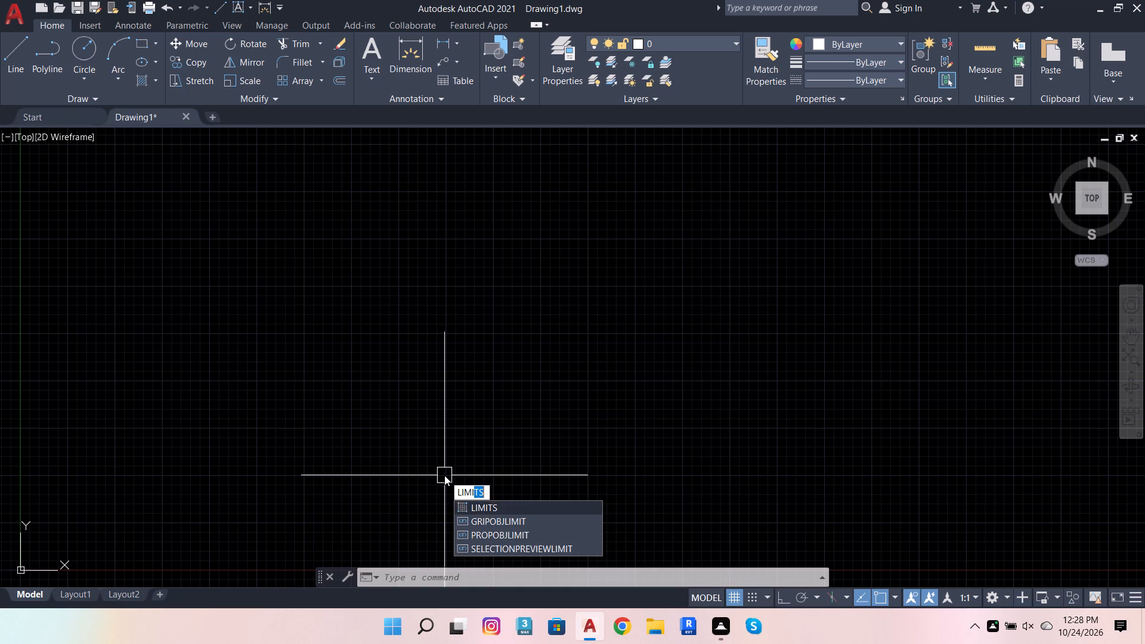
{"action": "type", "text": "TS"}
{"action": "key", "text": "Return"}
{"action": "key", "text": "Return"}
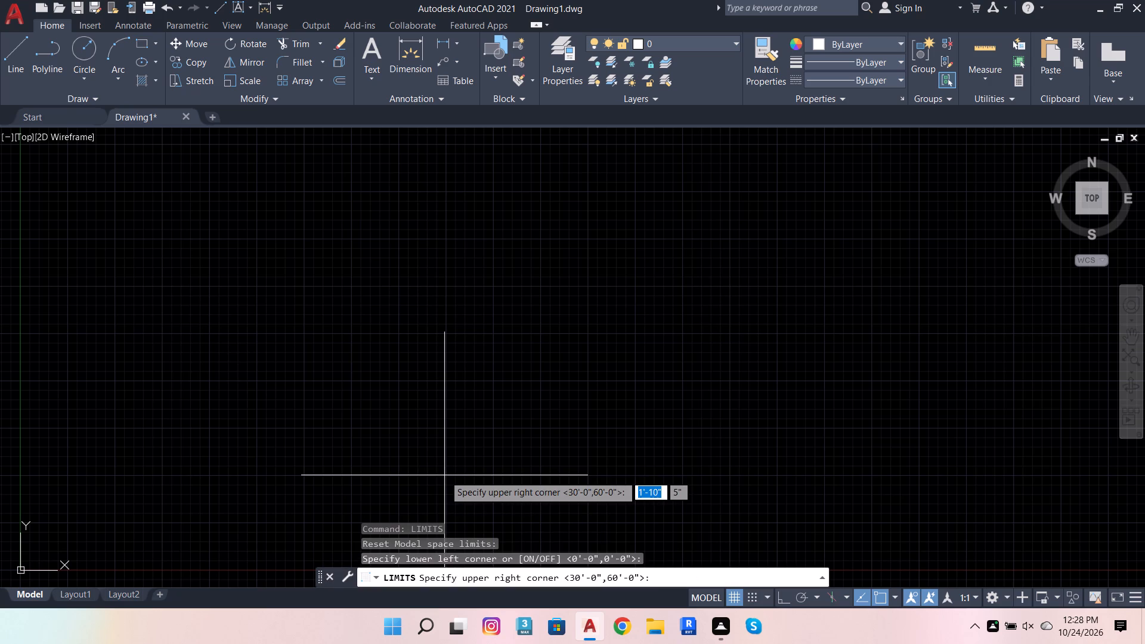
{"action": "left_click", "coordinate": [651, 580]}
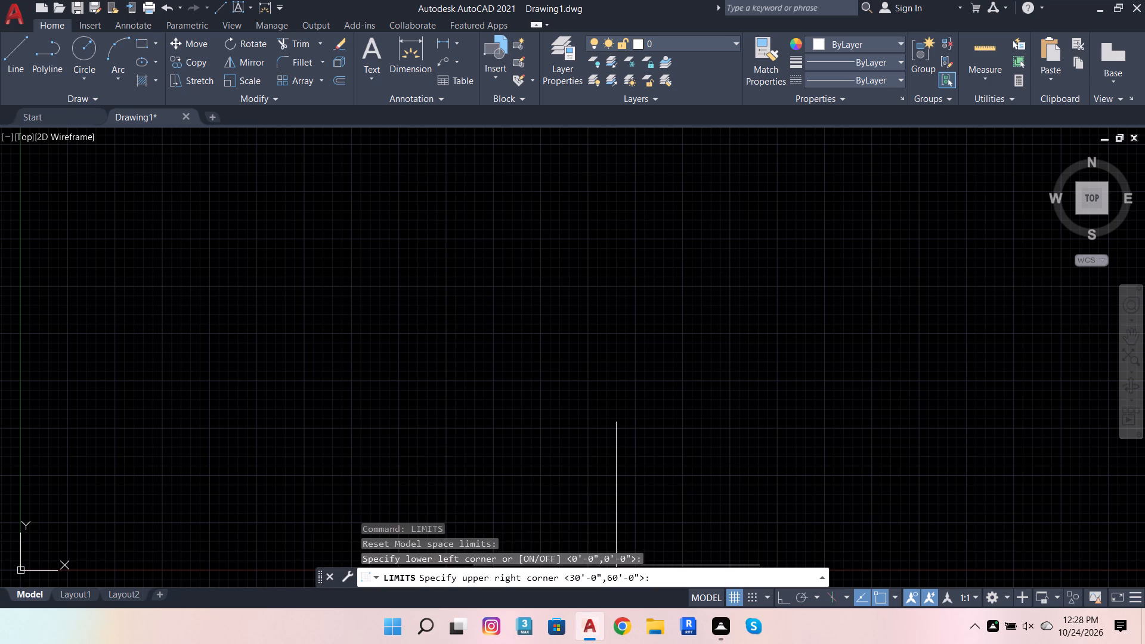
{"action": "type", "text": "20',"}
{"action": "type", "text": "50'"}
{"action": "key", "text": "Return"}
{"action": "key", "text": "z"}
{"action": "key", "text": "Return"}
{"action": "key", "text": "a"}
{"action": "key", "text": "Return"}
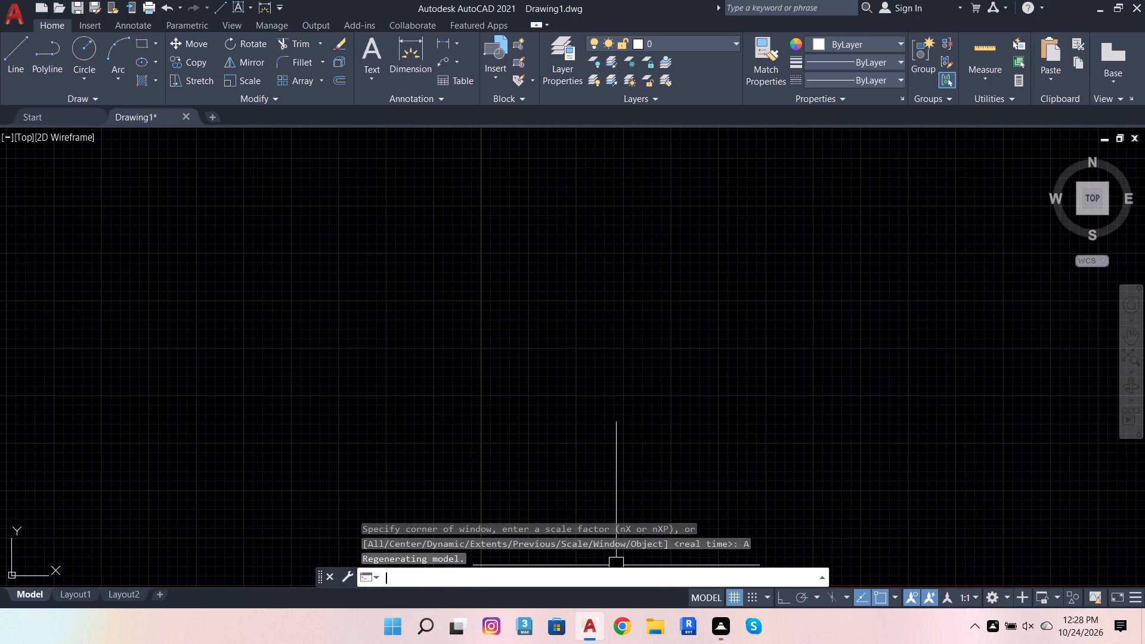
{"action": "scroll", "coordinate": [171, 273], "scroll_direction": "down", "scroll_amount": 3}
{"action": "scroll", "coordinate": [295, 329], "scroll_direction": "up", "scroll_amount": 4}
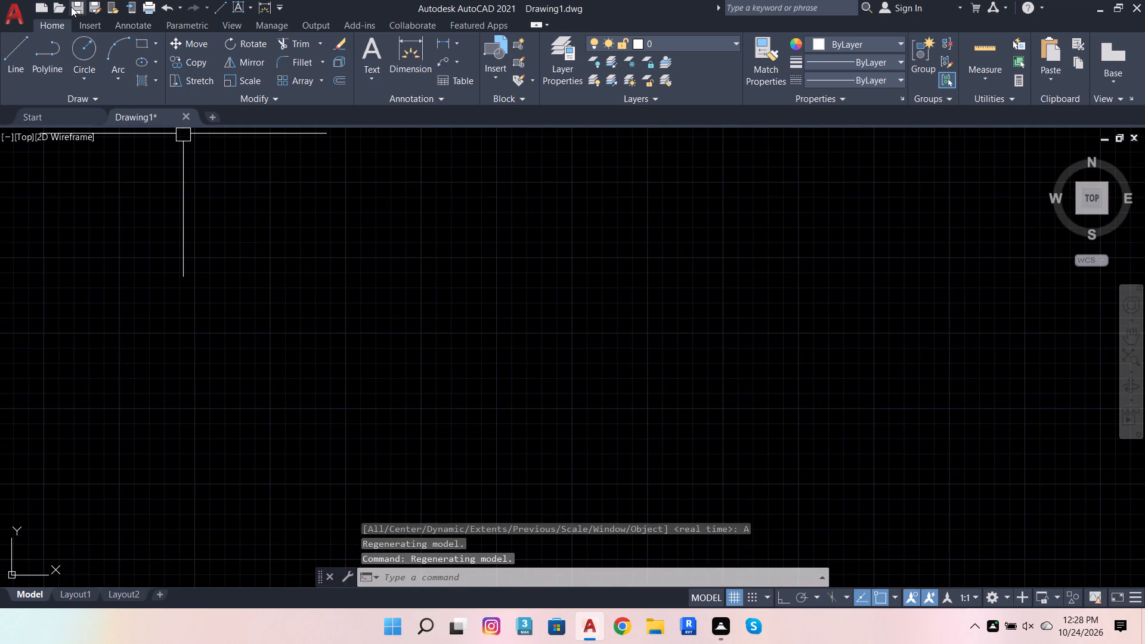
With Ortho on, draw a horizontal line segment 3'5" long in the empty drawing area.
{"action": "left_click", "coordinate": [22, 47]}
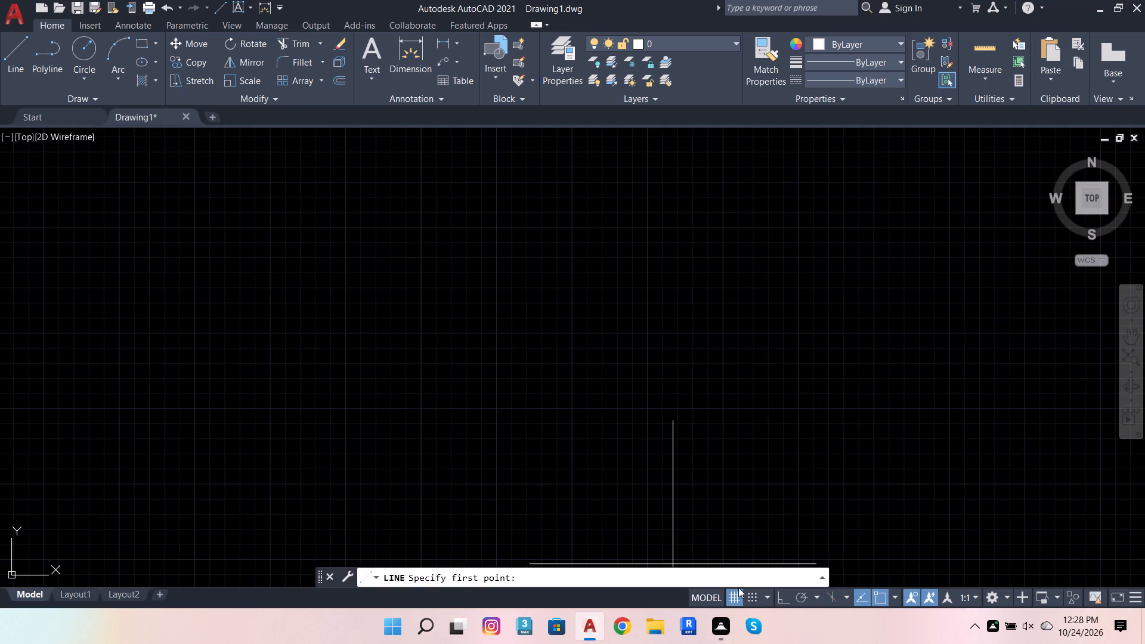
{"action": "left_click", "coordinate": [771, 599]}
{"action": "left_click", "coordinate": [777, 600]}
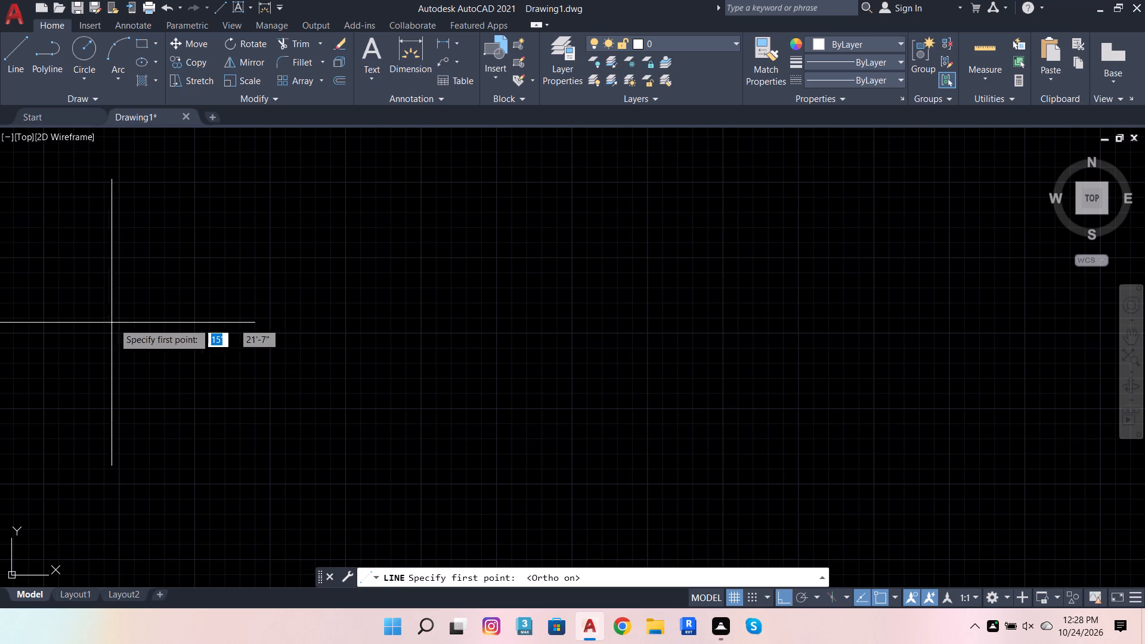
{"action": "left_click", "coordinate": [167, 327]}
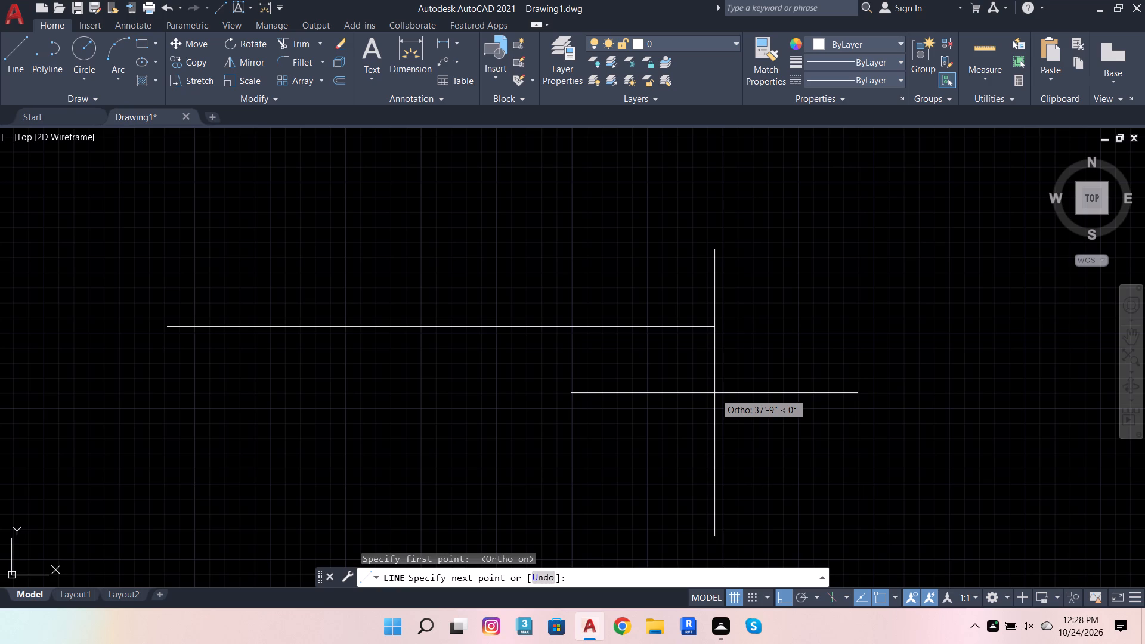
{"action": "type", "text": "3'5"}
{"action": "key", "text": "Return"}
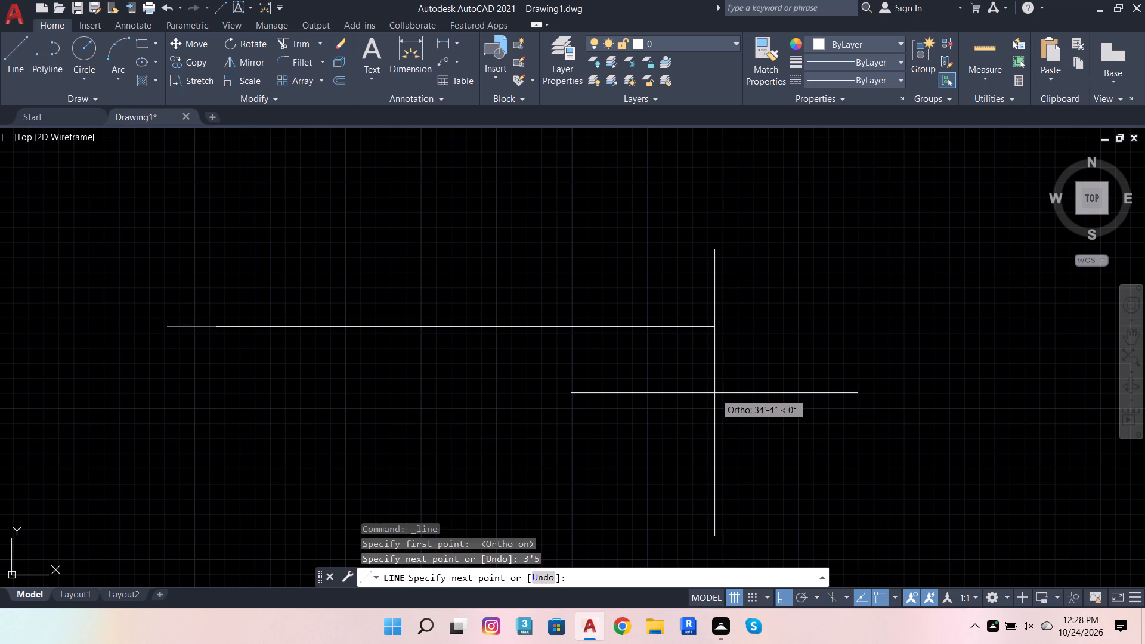
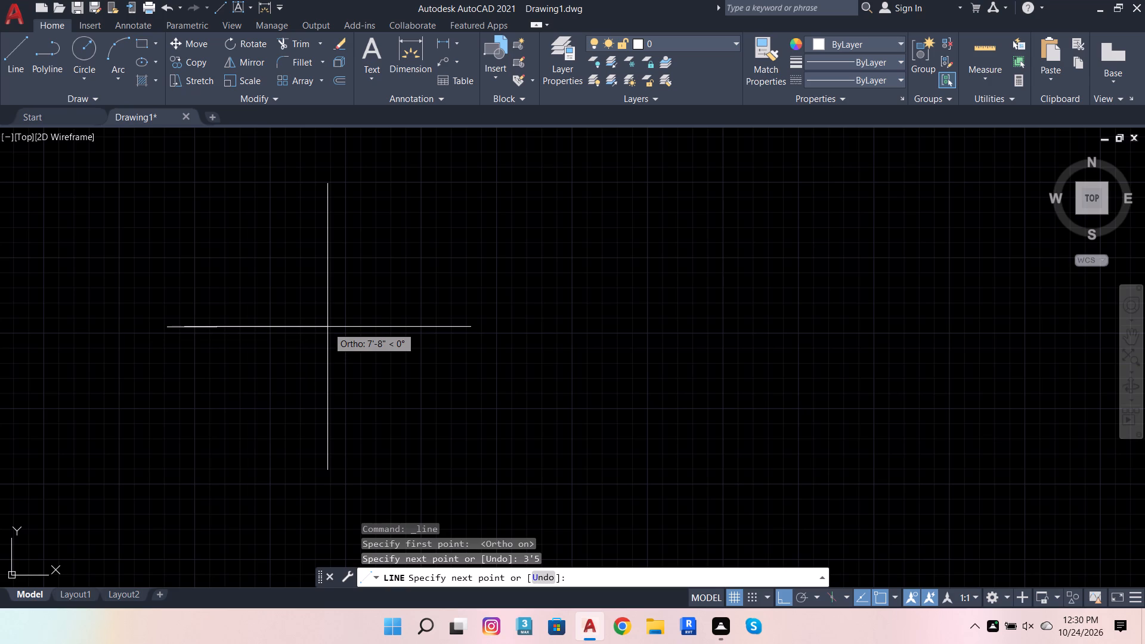
Continue the top edge horizontally to the right with a second 3'5" line segment.
{"action": "type", "text": "3'5"}
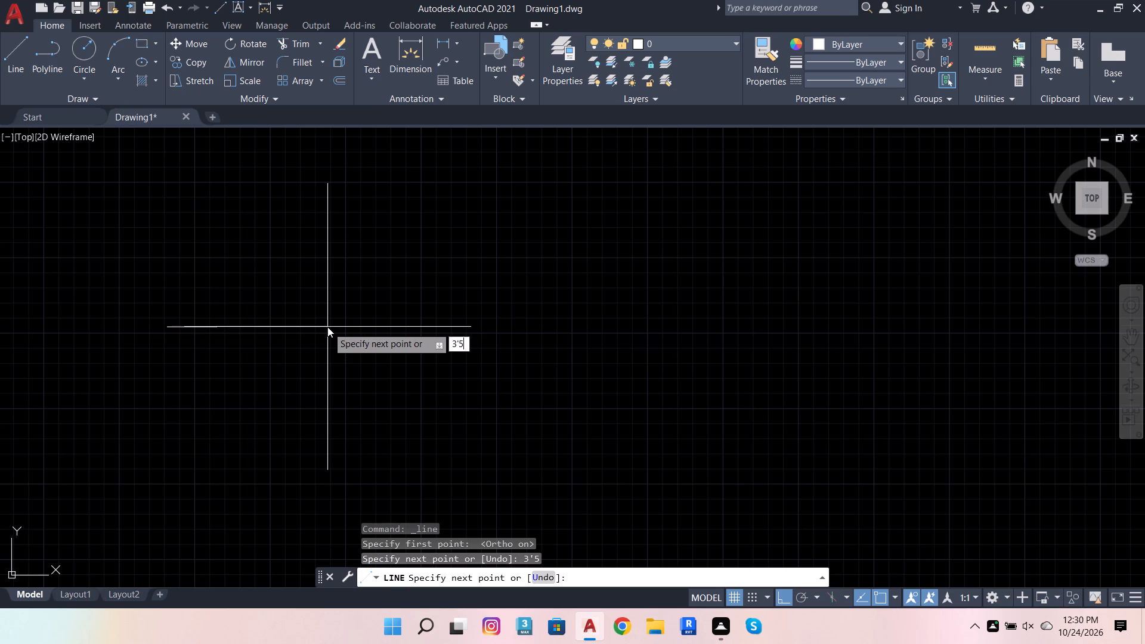
{"action": "key", "text": "Return"}
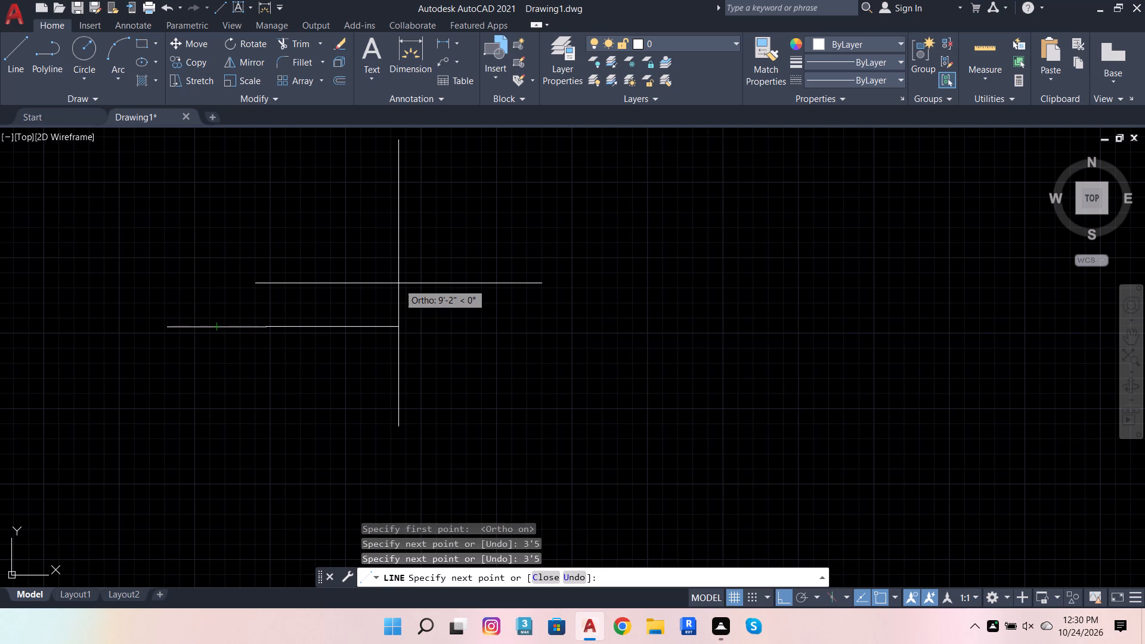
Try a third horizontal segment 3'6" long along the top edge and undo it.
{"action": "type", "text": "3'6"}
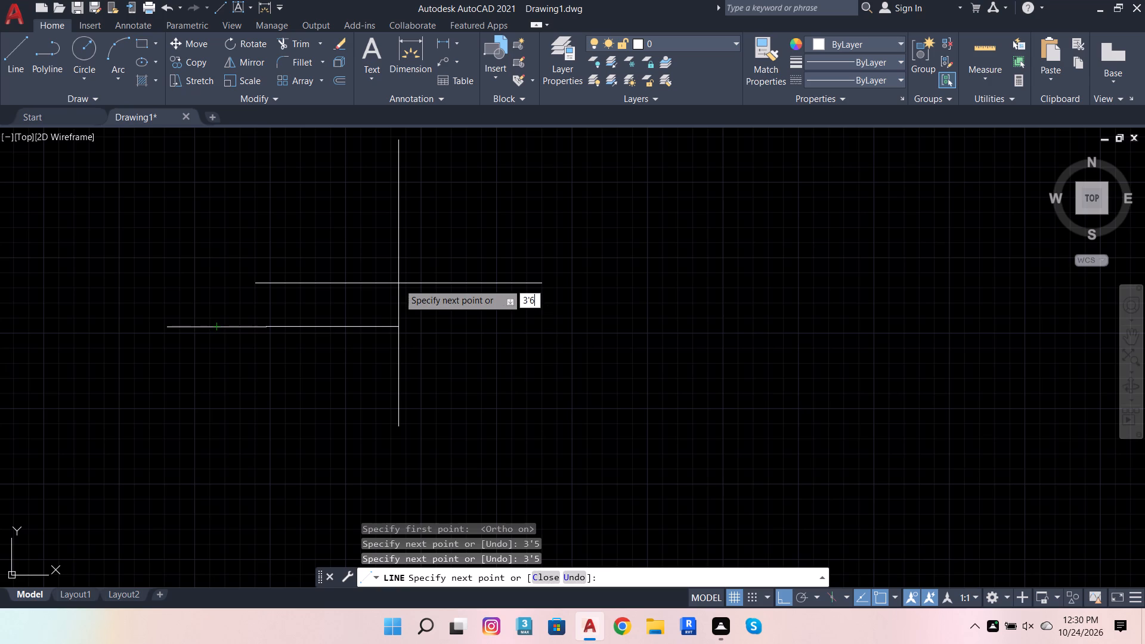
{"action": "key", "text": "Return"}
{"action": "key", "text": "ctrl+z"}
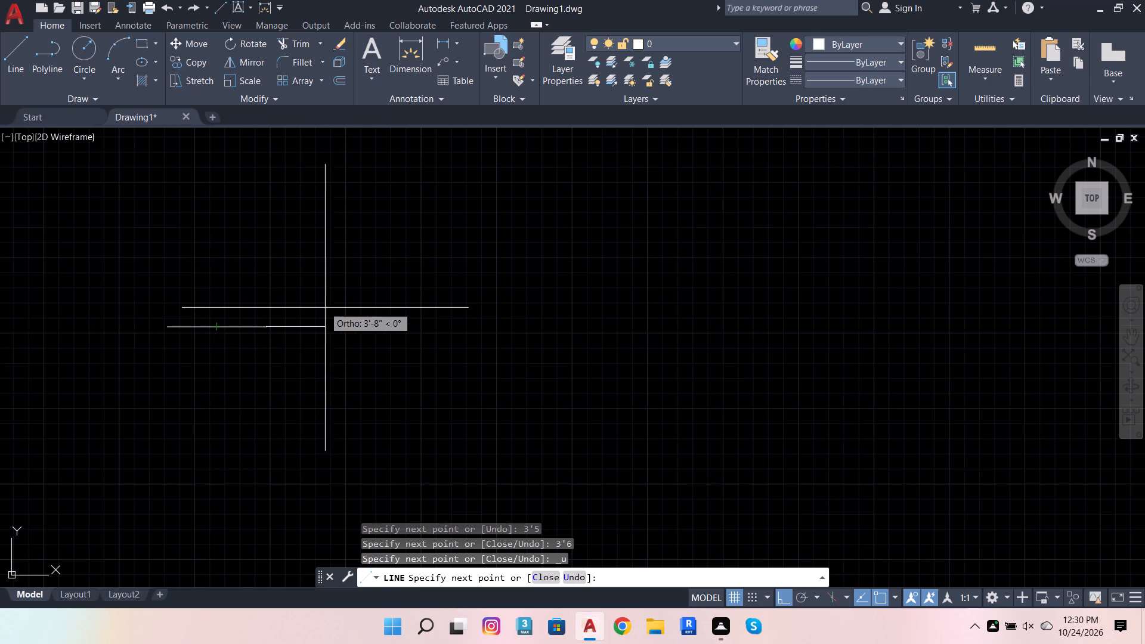
Continue the top edge horizontally to the right with two more 3'5" line segments.
{"action": "type", "text": "3'5"}
{"action": "key", "text": "Return"}
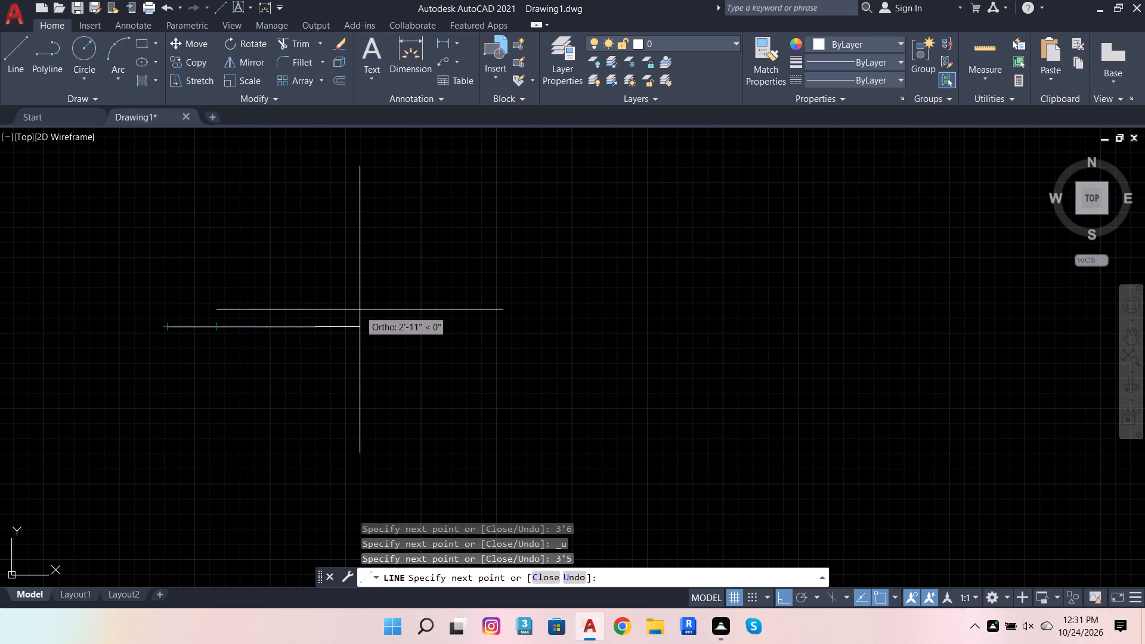
{"action": "type", "text": "3'"}
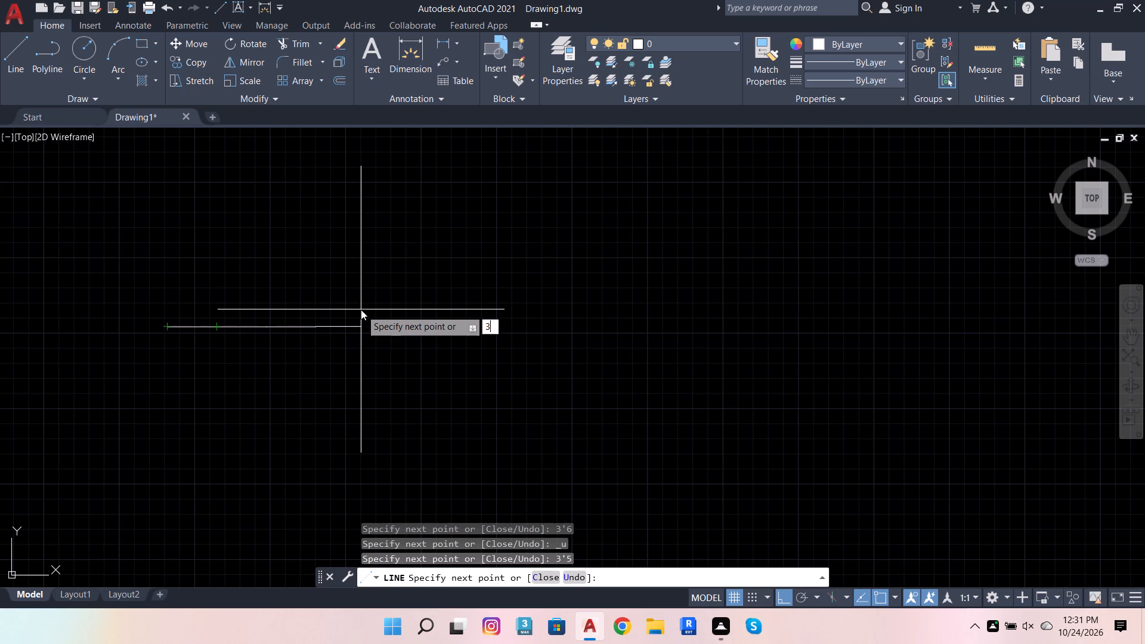
{"action": "key", "text": "5"}
{"action": "key", "text": "Return"}
Draw the right edge straight down from the end of the top edge as a 7' segment followed by a 1' segment.
{"action": "scroll", "coordinate": [361, 309], "scroll_direction": "down", "scroll_amount": 3}
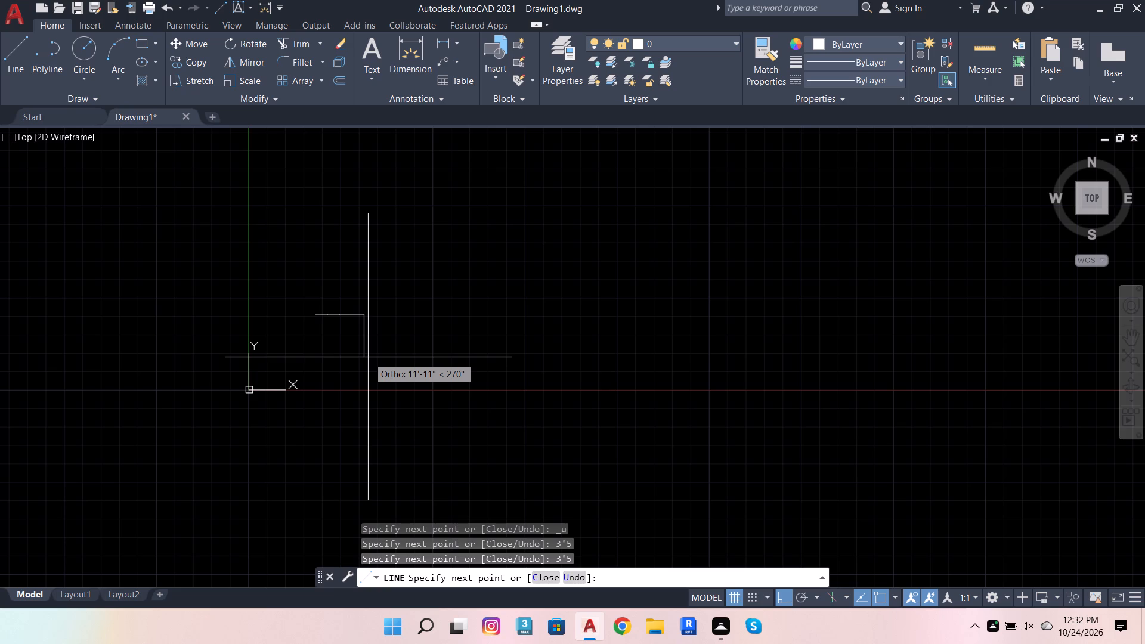
{"action": "type", "text": "7'"}
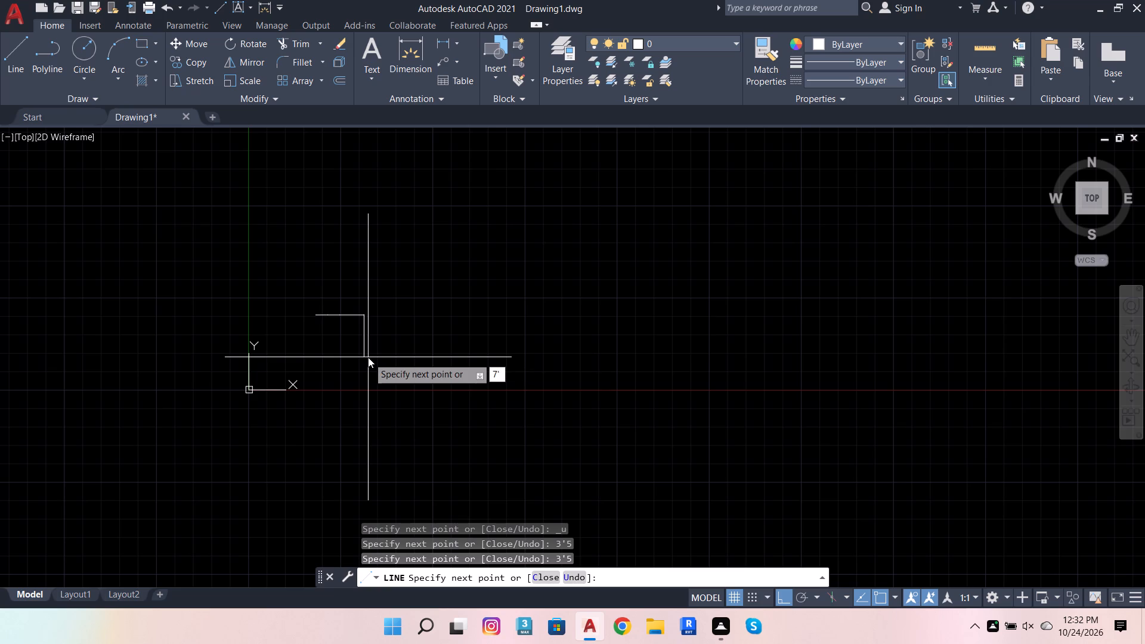
{"action": "key", "text": "Return"}
{"action": "scroll", "coordinate": [214, 285], "scroll_direction": "up", "scroll_amount": 1}
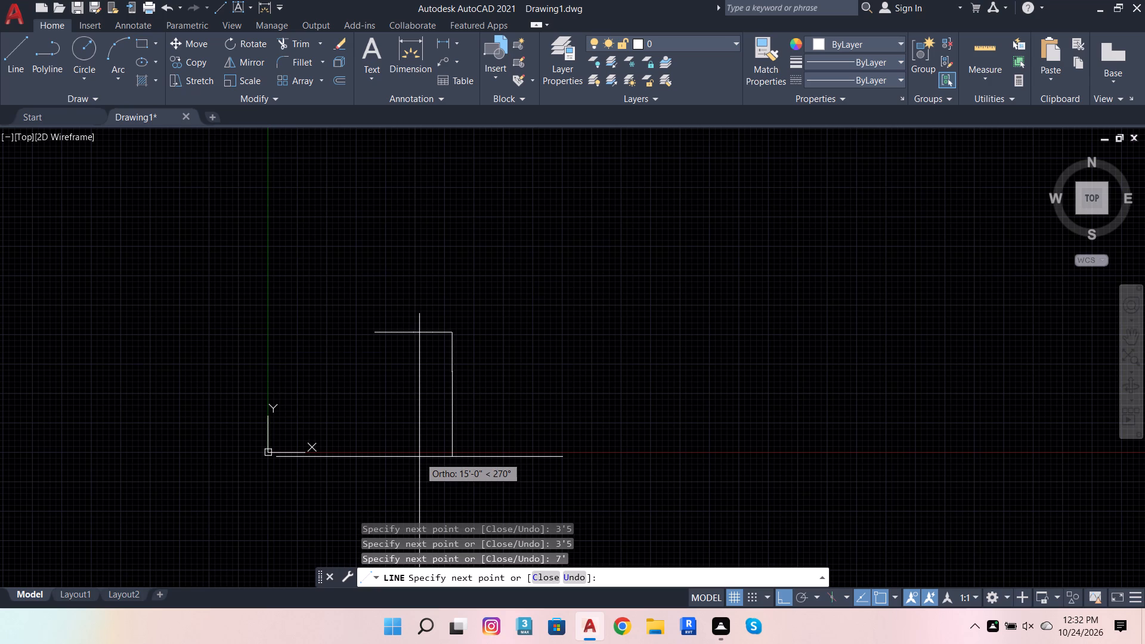
{"action": "type", "text": "1'"}
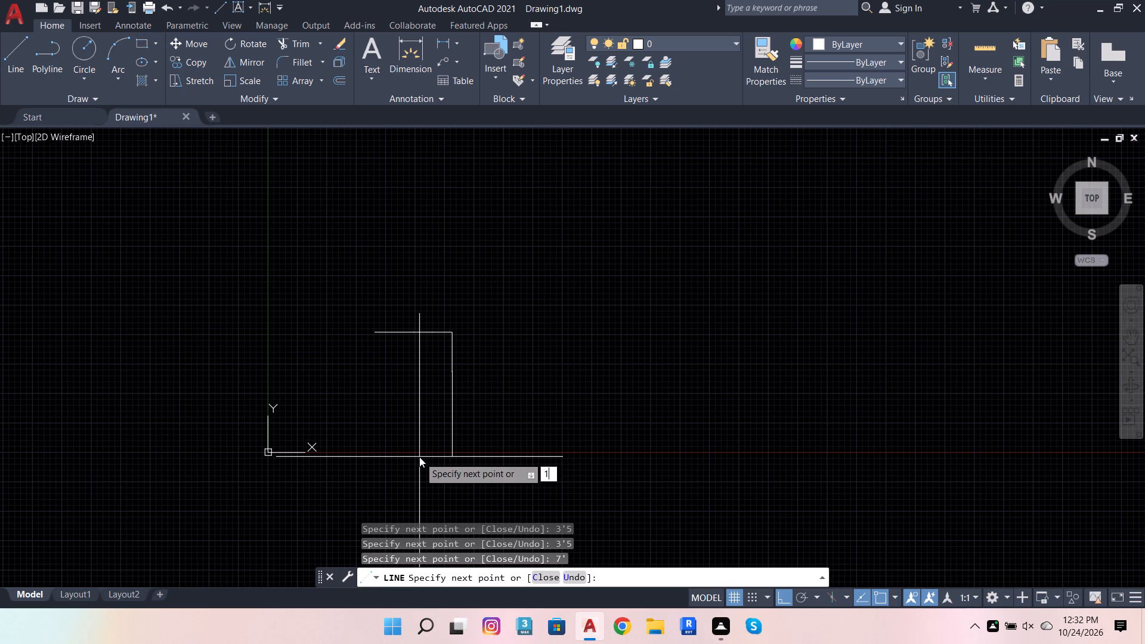
{"action": "key", "text": "Return"}
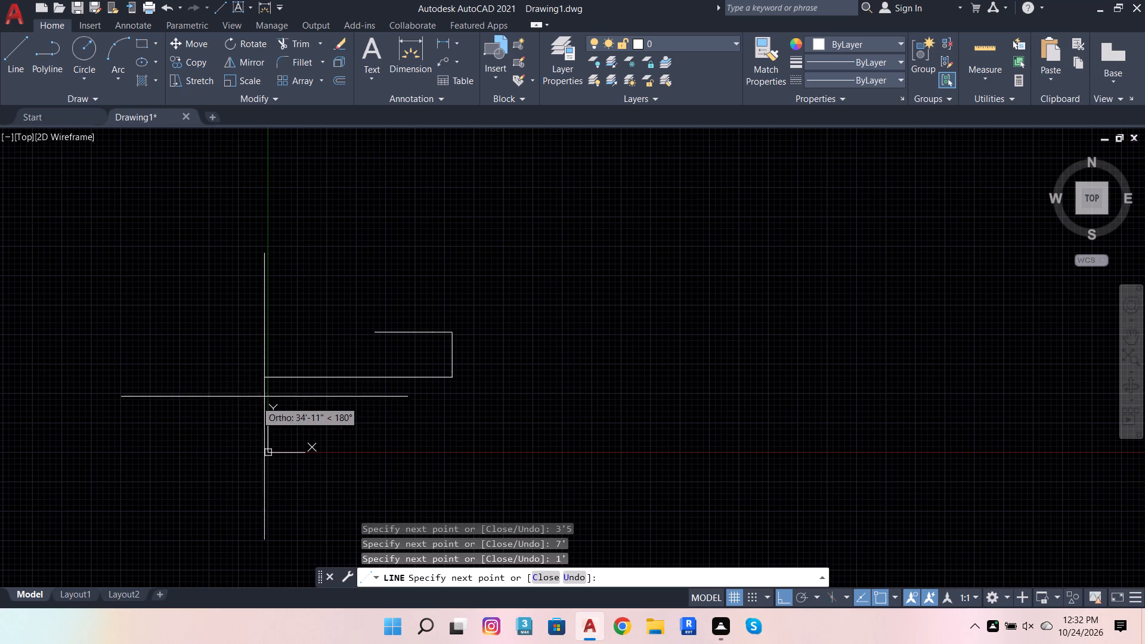
Close the outline with a horizontal bottom line and a vertical line from the top edge's left end, both overshooting the lower-left corner.
{"action": "left_click", "coordinate": [339, 374]}
{"action": "key", "text": "space"}
{"action": "key", "text": "space"}
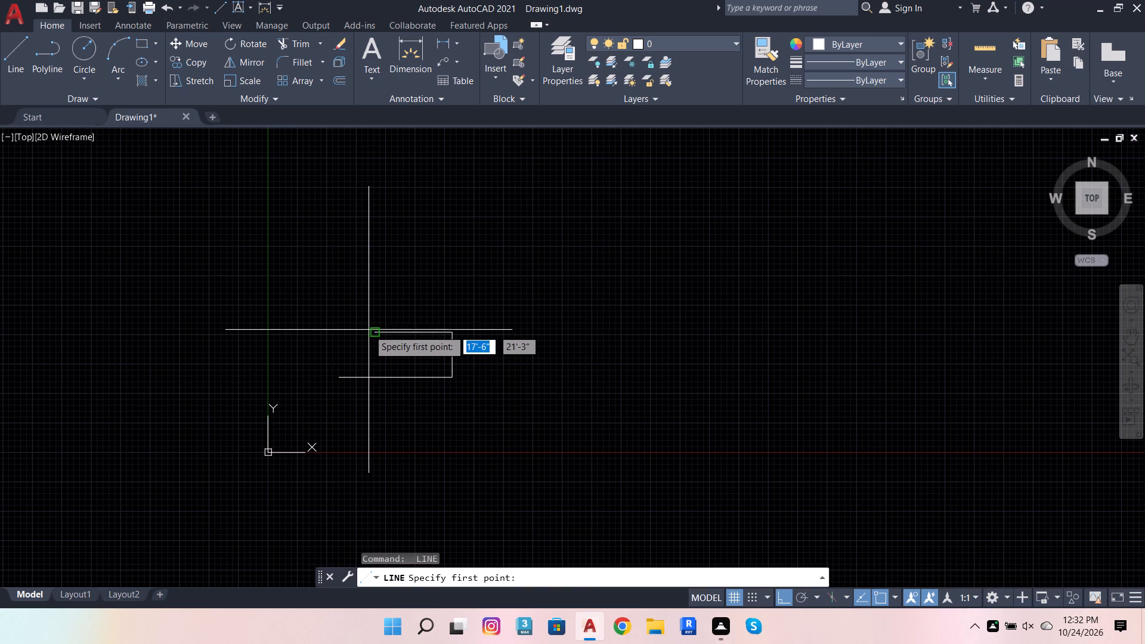
{"action": "left_click", "coordinate": [374, 329]}
{"action": "left_click", "coordinate": [361, 430]}
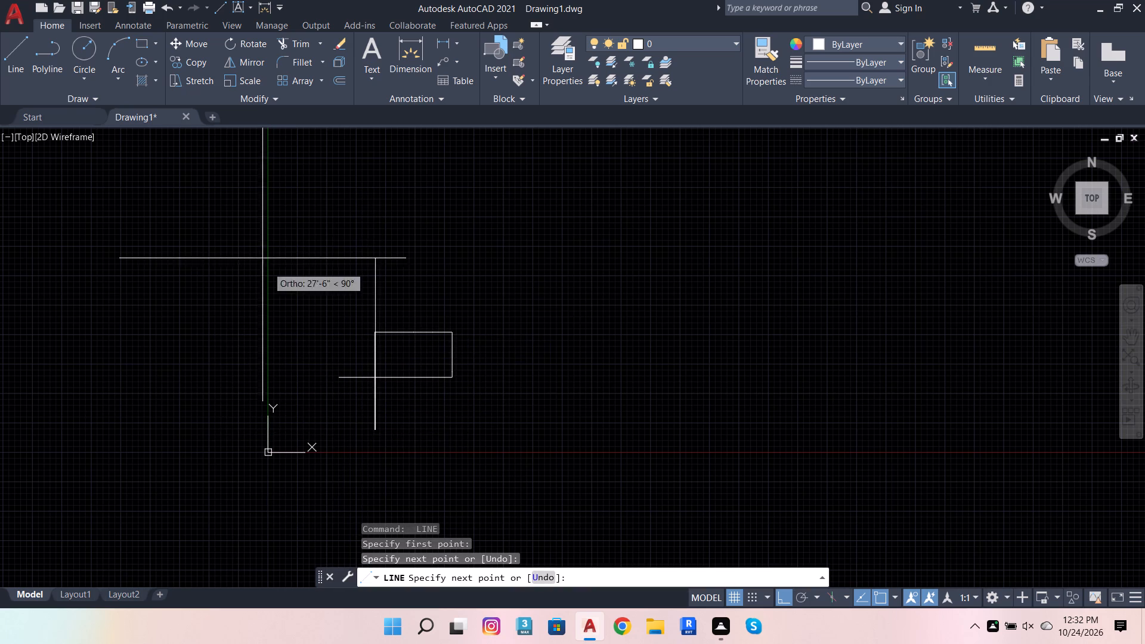
{"action": "key", "text": "Escape"}
{"action": "key", "text": "Escape"}
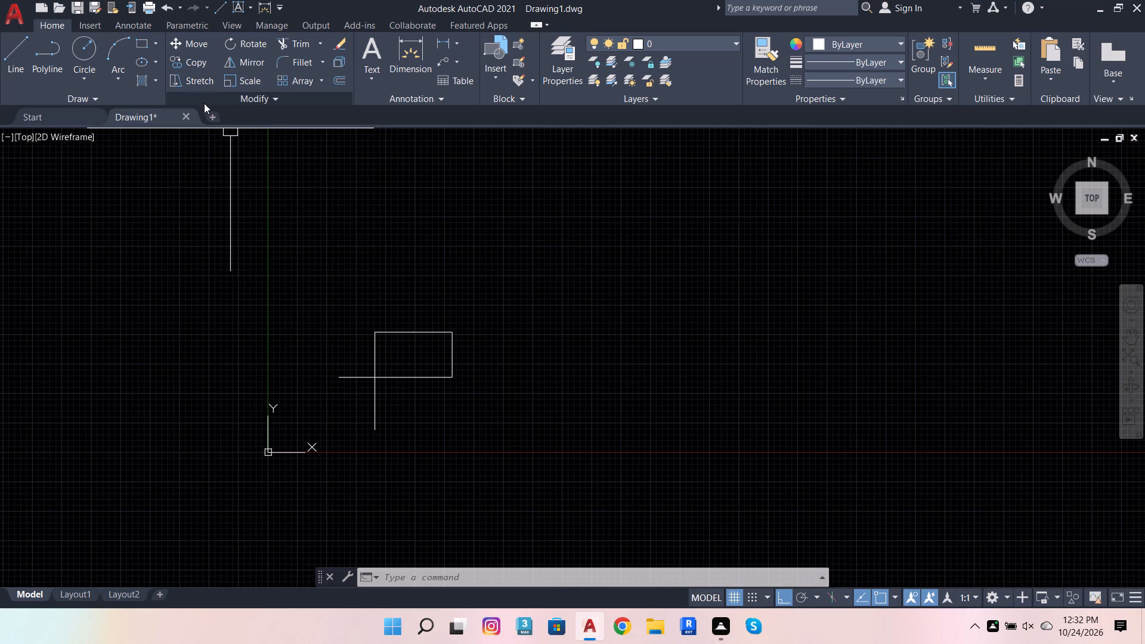
Trim the two overhanging line ends at the outline's lower-left corner.
{"action": "left_click", "coordinate": [290, 36]}
{"action": "left_click", "coordinate": [355, 384]}
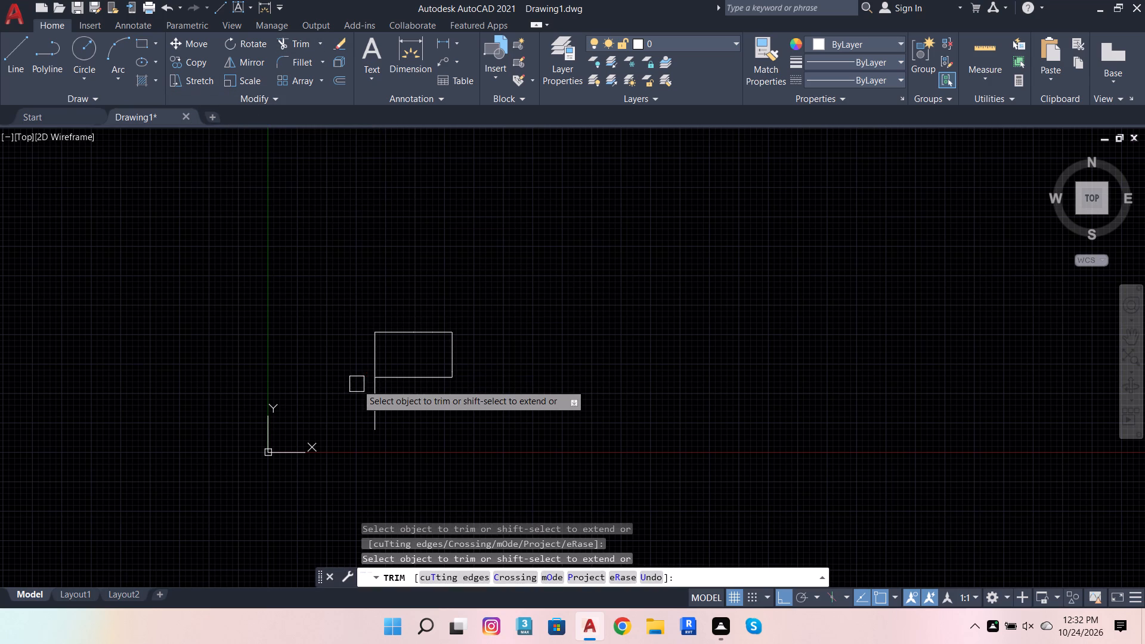
{"action": "left_click", "coordinate": [369, 407]}
{"action": "key", "text": "Escape"}
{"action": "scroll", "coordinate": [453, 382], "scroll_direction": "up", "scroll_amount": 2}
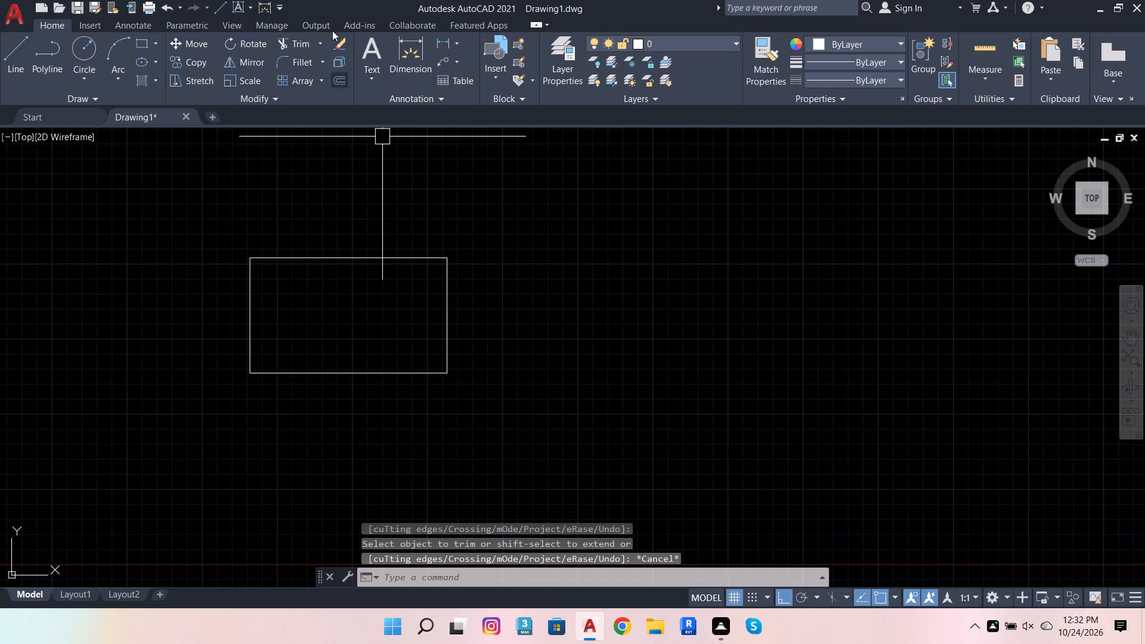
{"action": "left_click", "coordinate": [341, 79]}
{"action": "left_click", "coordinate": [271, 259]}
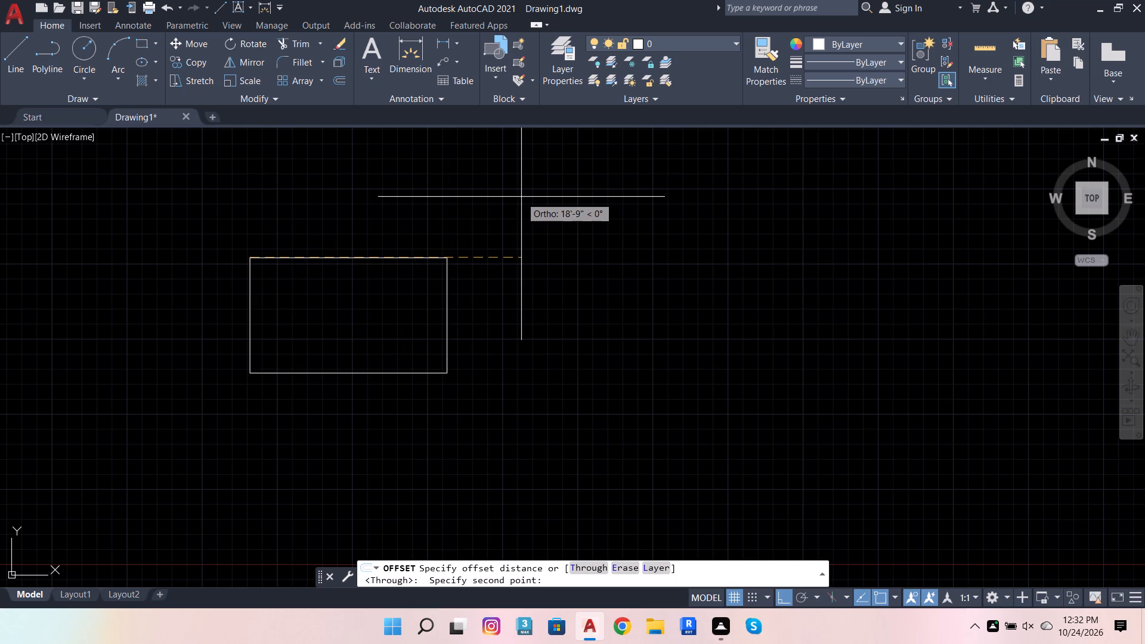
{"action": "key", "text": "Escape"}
Offset the rectangle's left edge and both segments of its right edge 1" inward.
{"action": "left_click", "coordinate": [334, 73]}
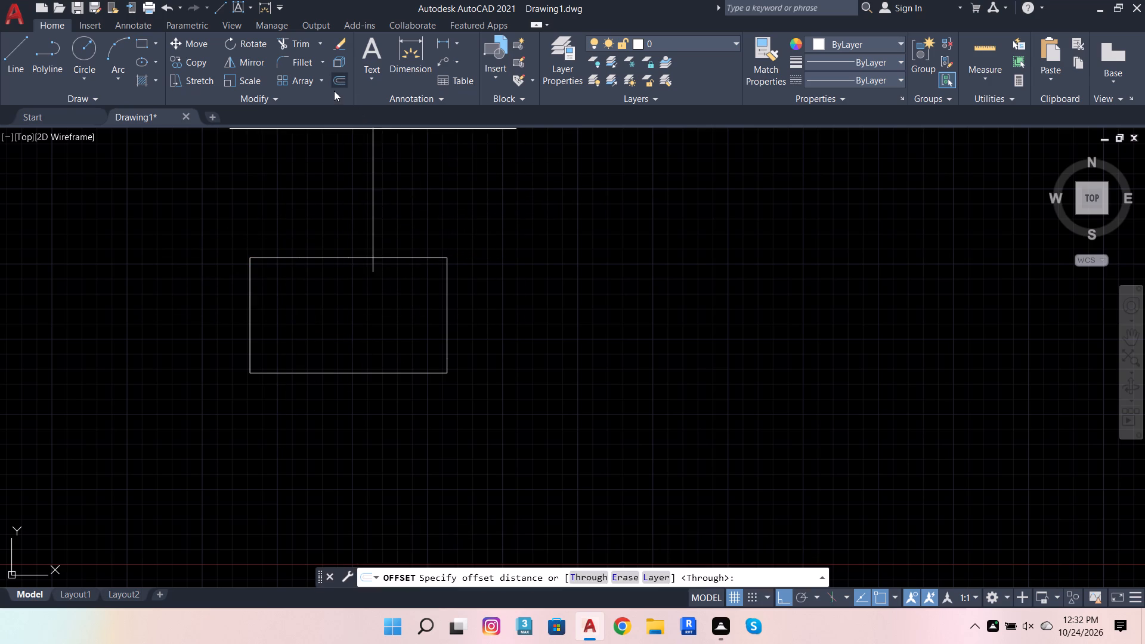
{"action": "left_click", "coordinate": [250, 266]}
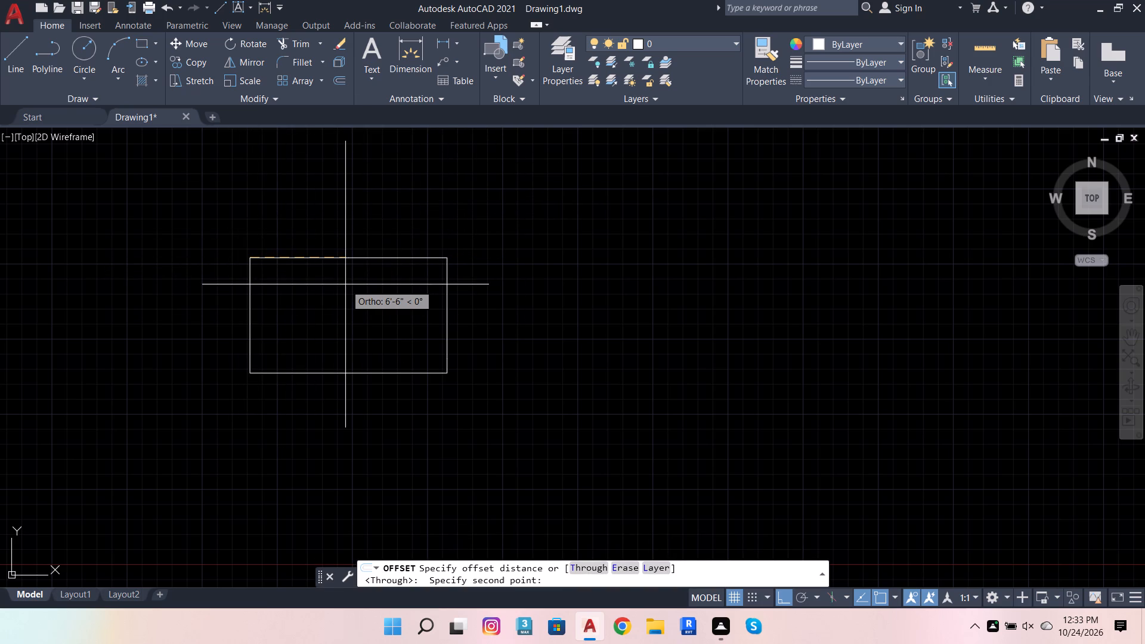
{"action": "key", "text": "1"}
{"action": "key", "text": "Return"}
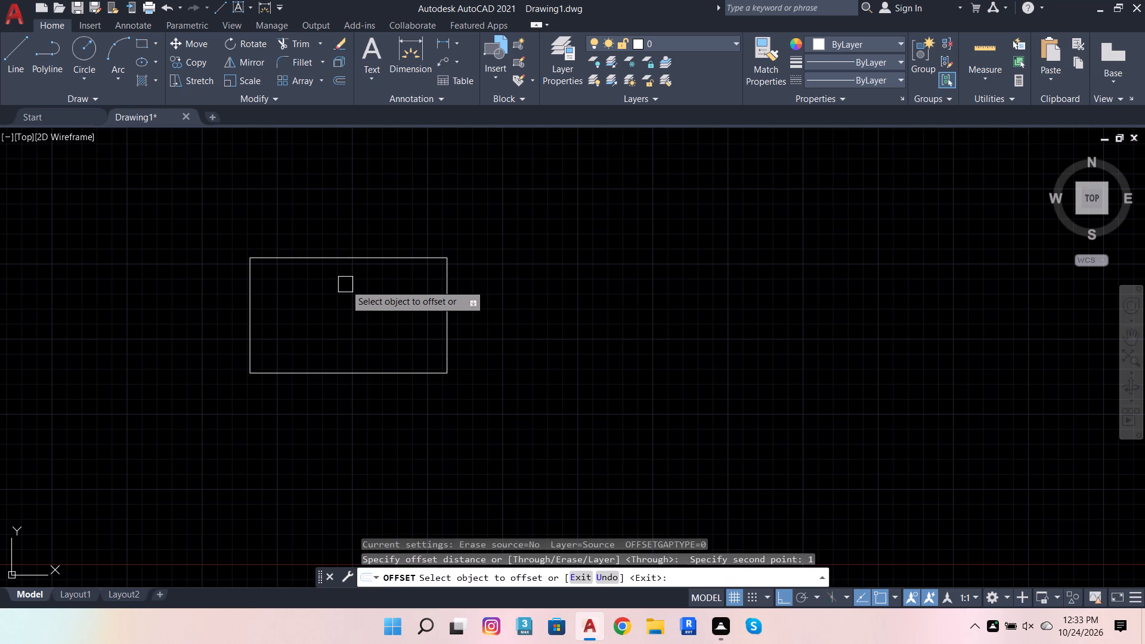
{"action": "left_click", "coordinate": [256, 311]}
{"action": "left_click", "coordinate": [352, 297]}
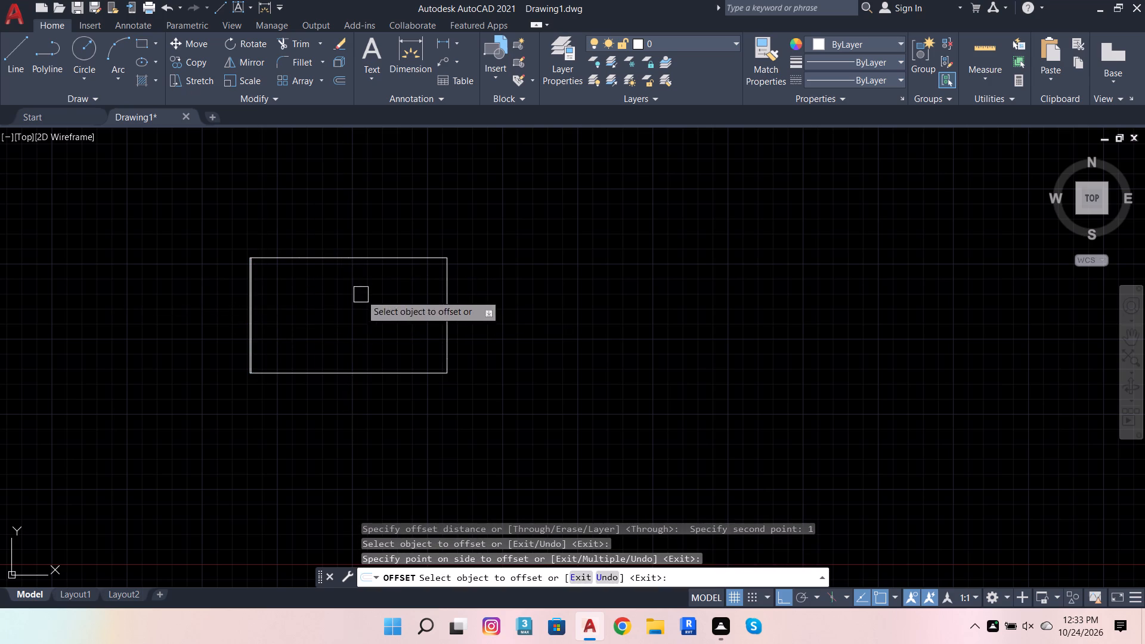
{"action": "scroll", "coordinate": [434, 286], "scroll_direction": "up", "scroll_amount": 1}
{"action": "left_click", "coordinate": [450, 282]}
{"action": "left_click", "coordinate": [343, 297]}
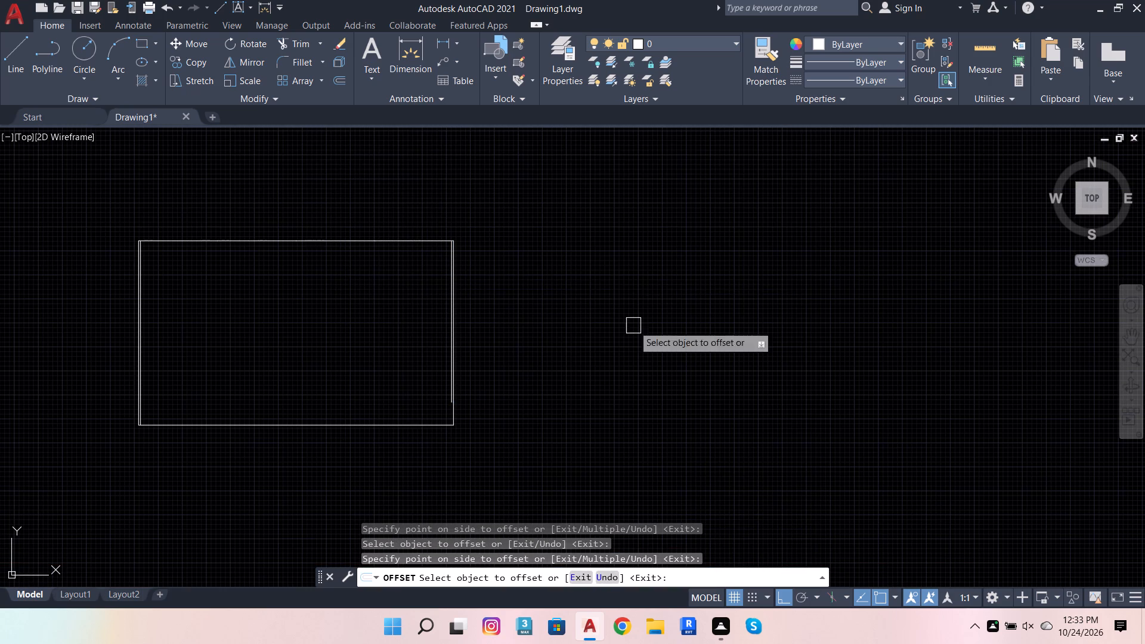
{"action": "scroll", "coordinate": [453, 416], "scroll_direction": "up", "scroll_amount": 2}
{"action": "left_click", "coordinate": [453, 414]}
{"action": "left_click", "coordinate": [364, 402]}
{"action": "key", "text": "Escape"}
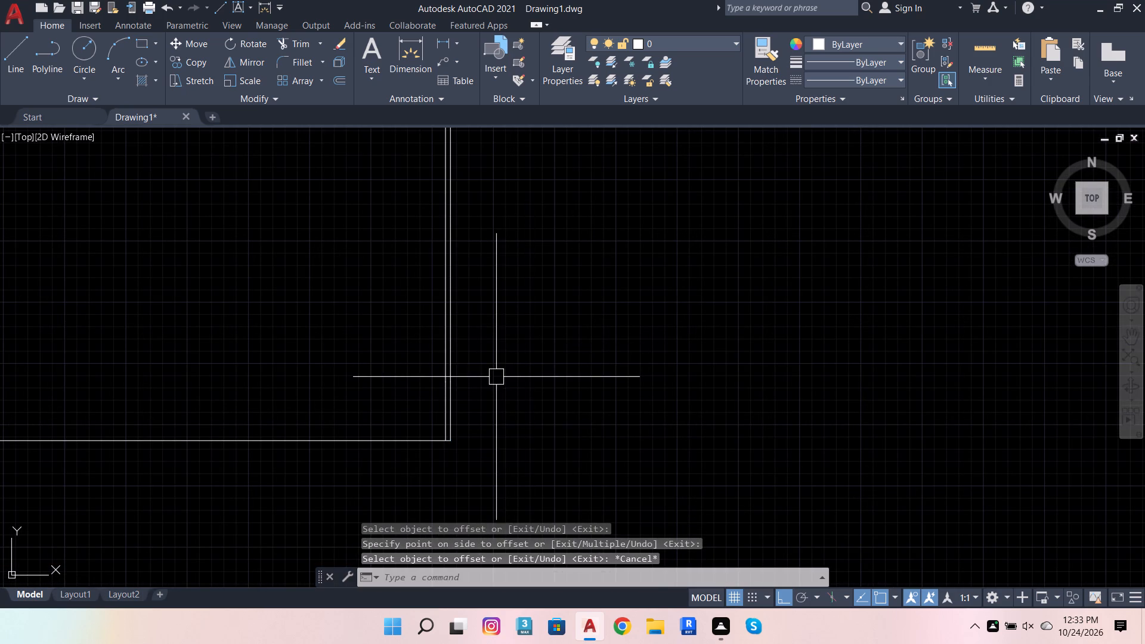
Join the two outer right-edge segments into one line and the two inner offset segments into another.
{"action": "left_click", "coordinate": [496, 377]}
{"action": "scroll", "coordinate": [451, 398], "scroll_direction": "up", "scroll_amount": 2}
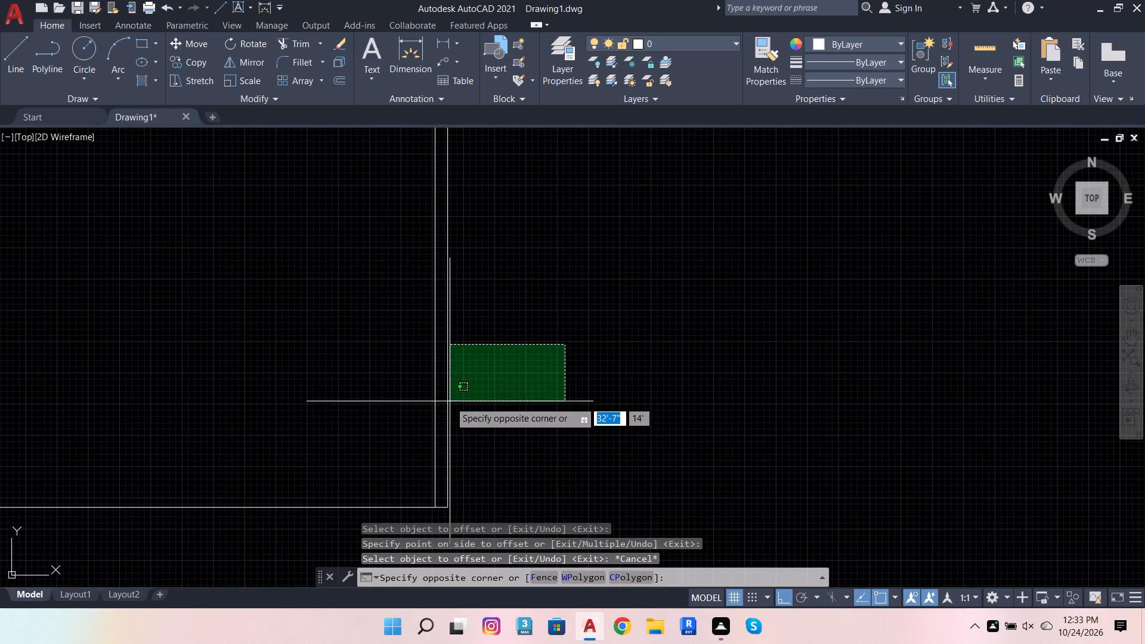
{"action": "left_click", "coordinate": [444, 413]}
{"action": "key", "text": "j"}
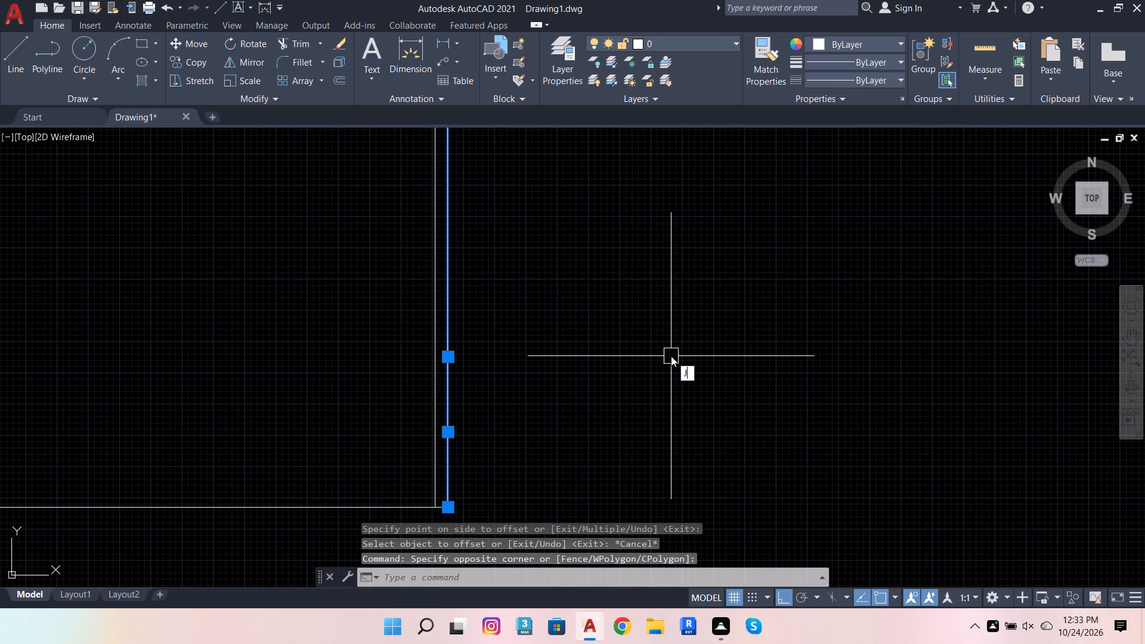
{"action": "key", "text": "Return"}
{"action": "scroll", "coordinate": [432, 401], "scroll_direction": "up", "scroll_amount": 1}
{"action": "left_click", "coordinate": [442, 411]}
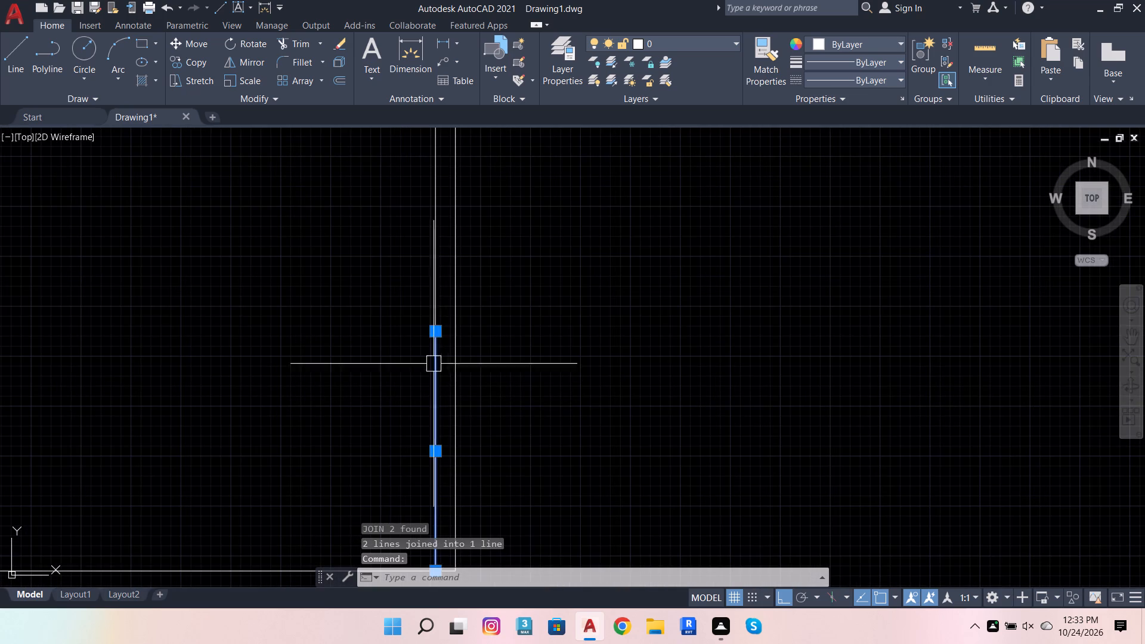
{"action": "left_click", "coordinate": [436, 292]}
{"action": "key", "text": "j"}
{"action": "key", "text": "Return"}
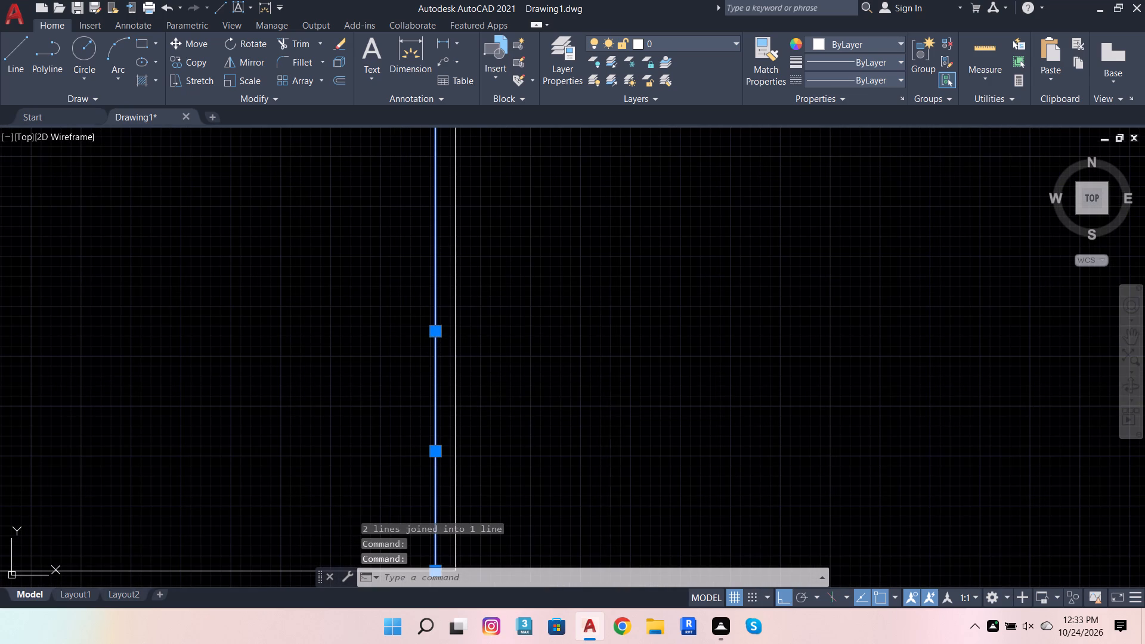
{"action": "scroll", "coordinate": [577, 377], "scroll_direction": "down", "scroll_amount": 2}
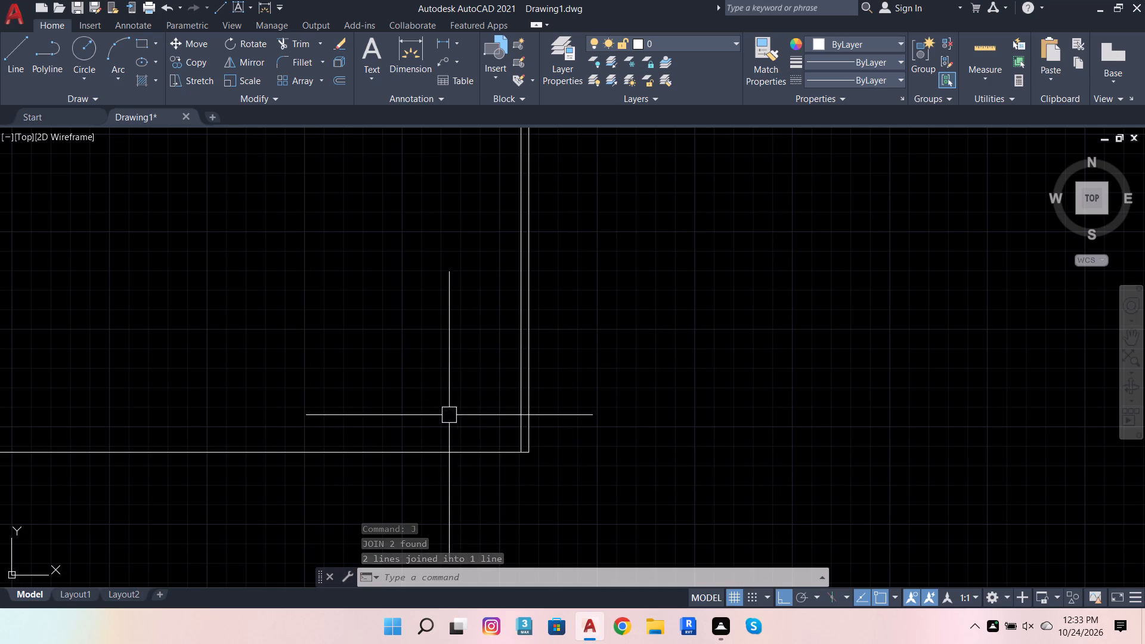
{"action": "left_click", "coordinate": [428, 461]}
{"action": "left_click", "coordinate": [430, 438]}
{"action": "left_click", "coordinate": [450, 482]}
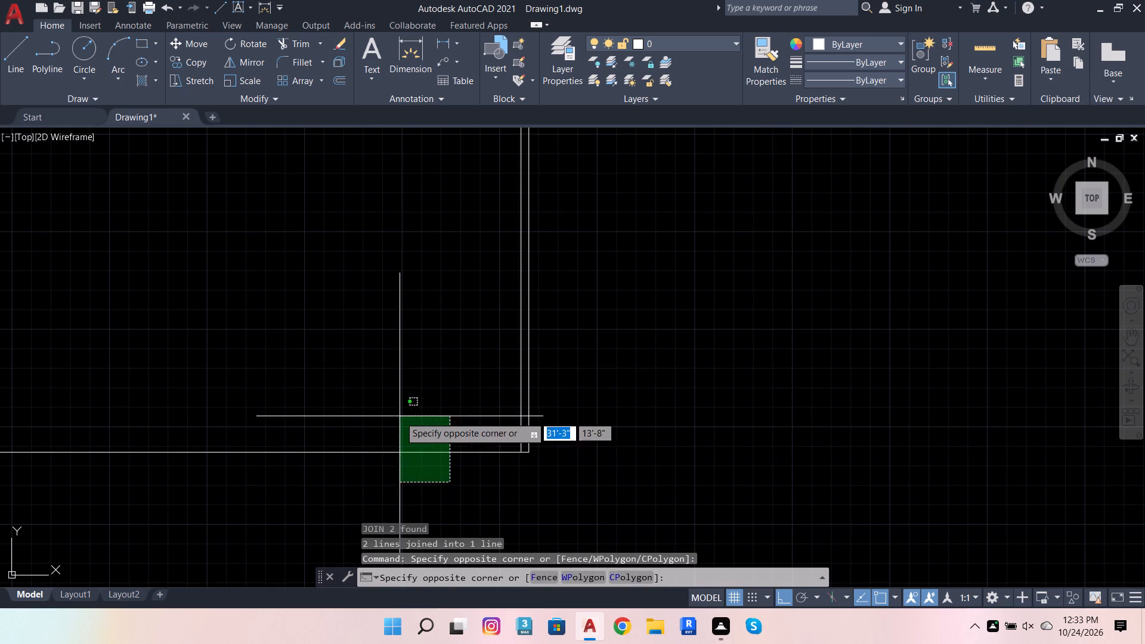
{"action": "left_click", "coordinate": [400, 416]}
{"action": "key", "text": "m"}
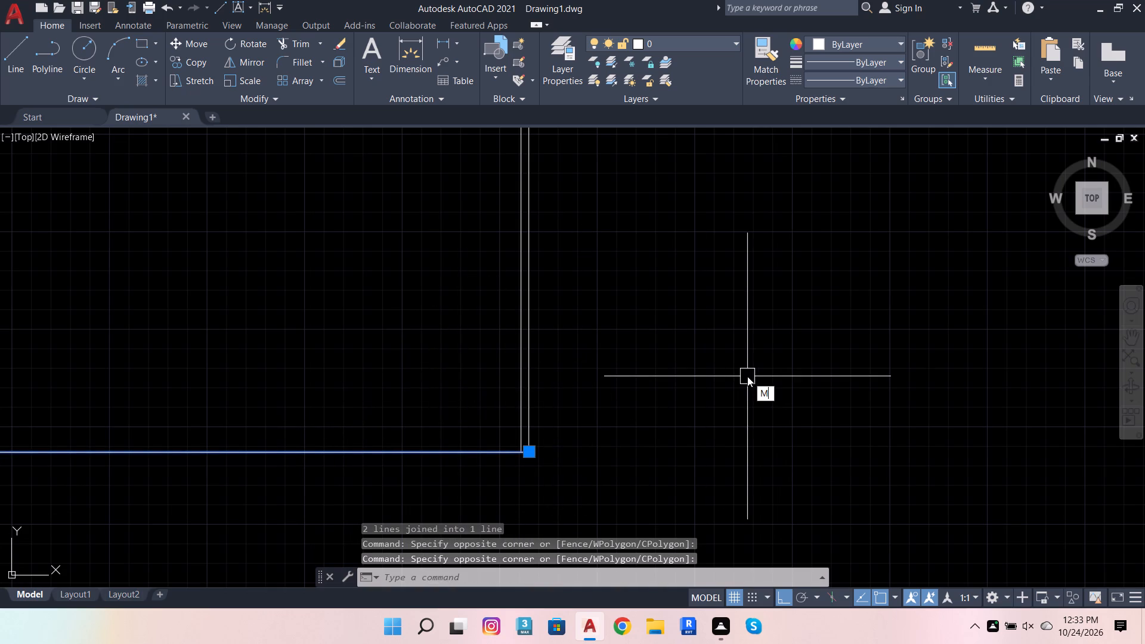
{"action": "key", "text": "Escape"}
Offset the rectangle's bottom edge 4" upward into the frame.
{"action": "left_click", "coordinate": [477, 464]}
{"action": "left_click", "coordinate": [432, 422]}
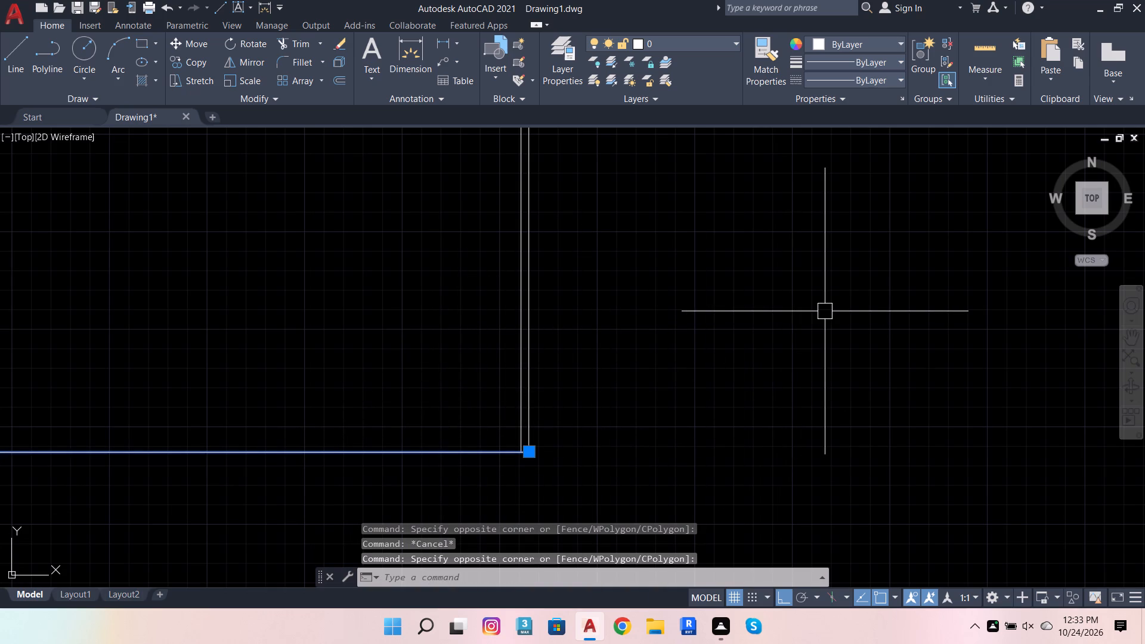
{"action": "key", "text": "o"}
{"action": "key", "text": "Return"}
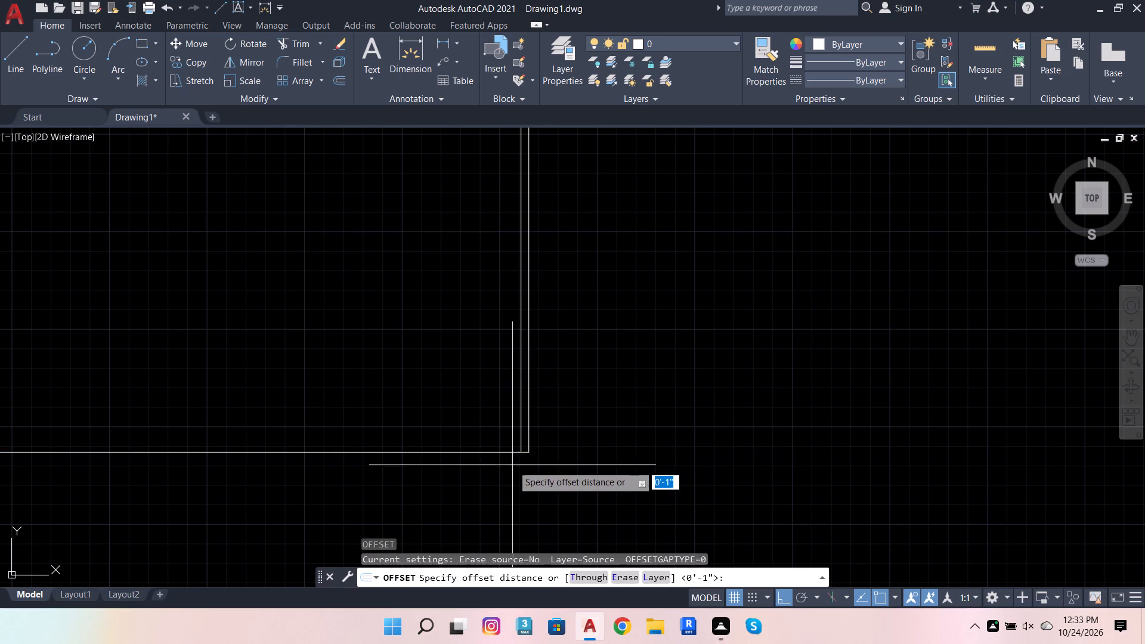
{"action": "left_click", "coordinate": [519, 452]}
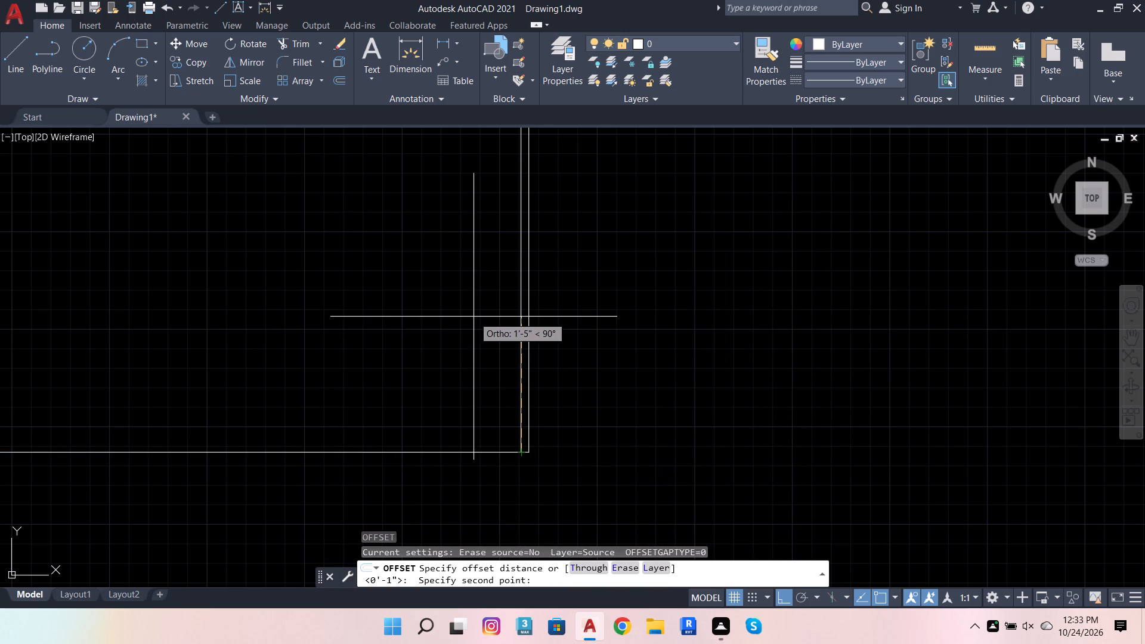
{"action": "key", "text": "4"}
{"action": "key", "text": "Return"}
{"action": "left_click", "coordinate": [468, 312]}
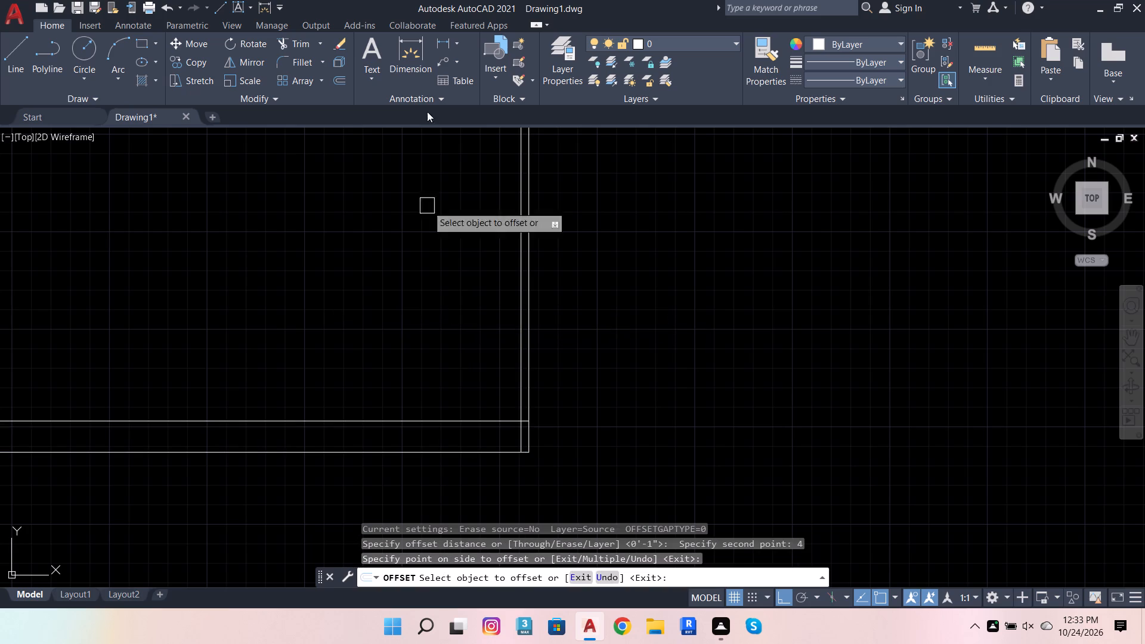
Trim both ends of the 4" base line back to the inner side lines of the frame.
{"action": "left_click", "coordinate": [302, 46]}
{"action": "scroll", "coordinate": [541, 411], "scroll_direction": "up", "scroll_amount": 4}
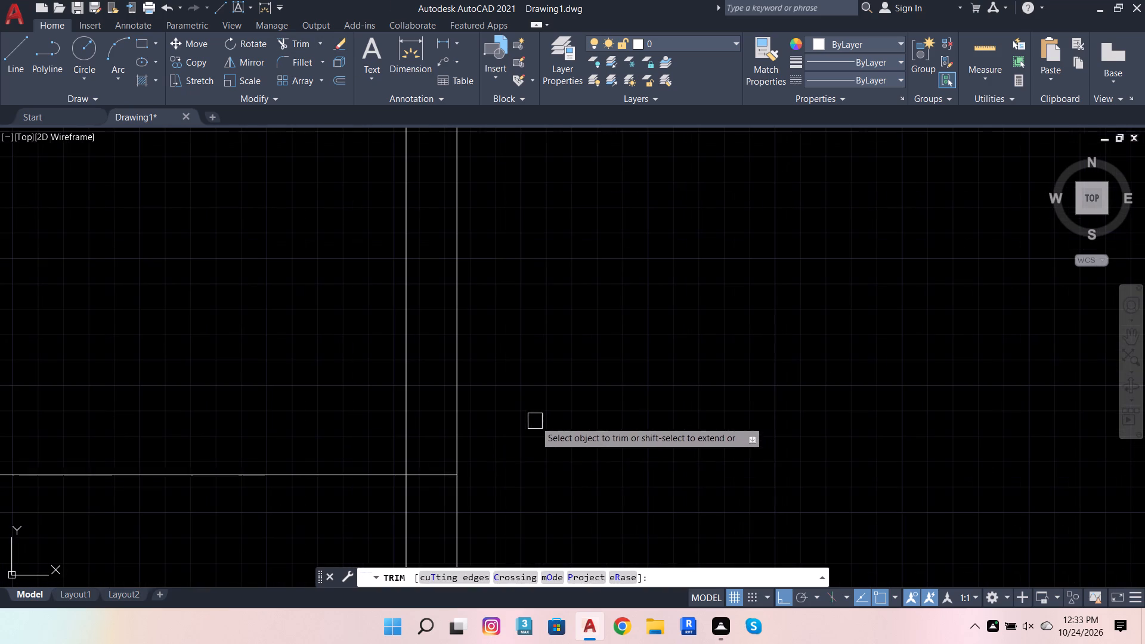
{"action": "left_click", "coordinate": [440, 476]}
{"action": "scroll", "coordinate": [757, 436], "scroll_direction": "down", "scroll_amount": 6}
{"action": "scroll", "coordinate": [545, 469], "scroll_direction": "down", "scroll_amount": 2}
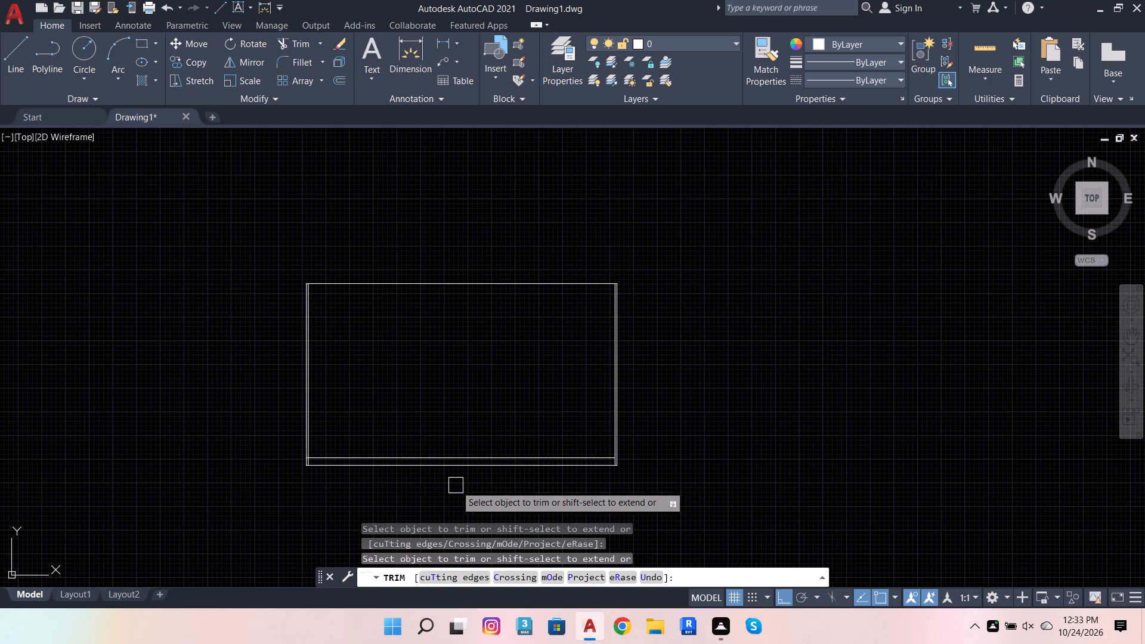
{"action": "scroll", "coordinate": [363, 479], "scroll_direction": "up", "scroll_amount": 2}
{"action": "scroll", "coordinate": [211, 439], "scroll_direction": "up", "scroll_amount": 4}
{"action": "left_click", "coordinate": [290, 366]}
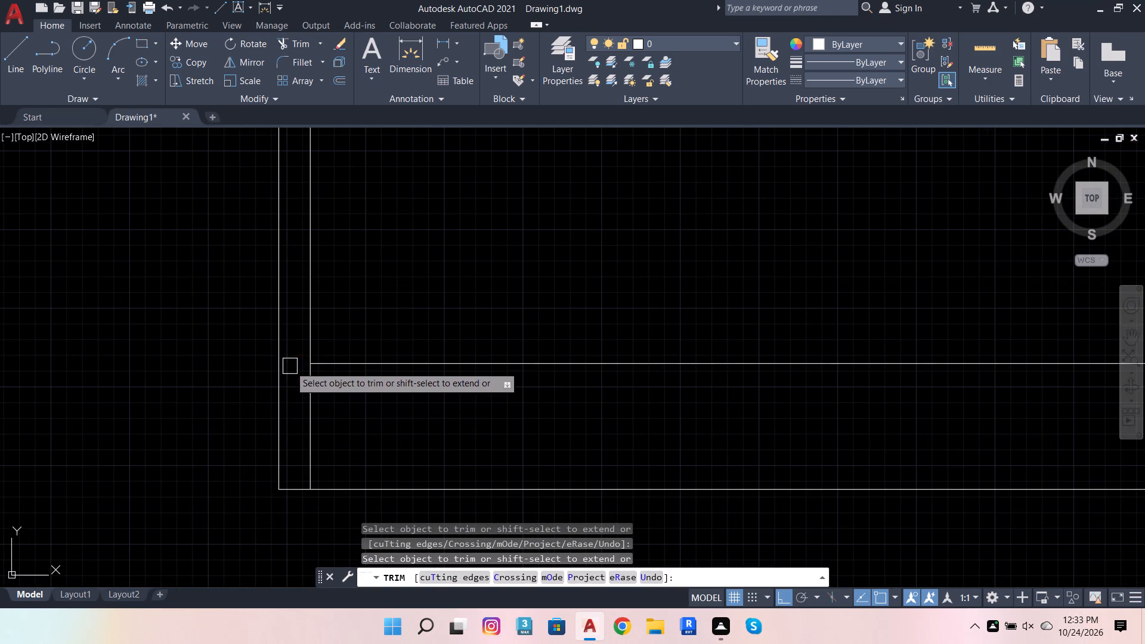
{"action": "scroll", "coordinate": [316, 476], "scroll_direction": "down", "scroll_amount": 8}
{"action": "scroll", "coordinate": [307, 456], "scroll_direction": "up", "scroll_amount": 3}
{"action": "key", "text": "Escape"}
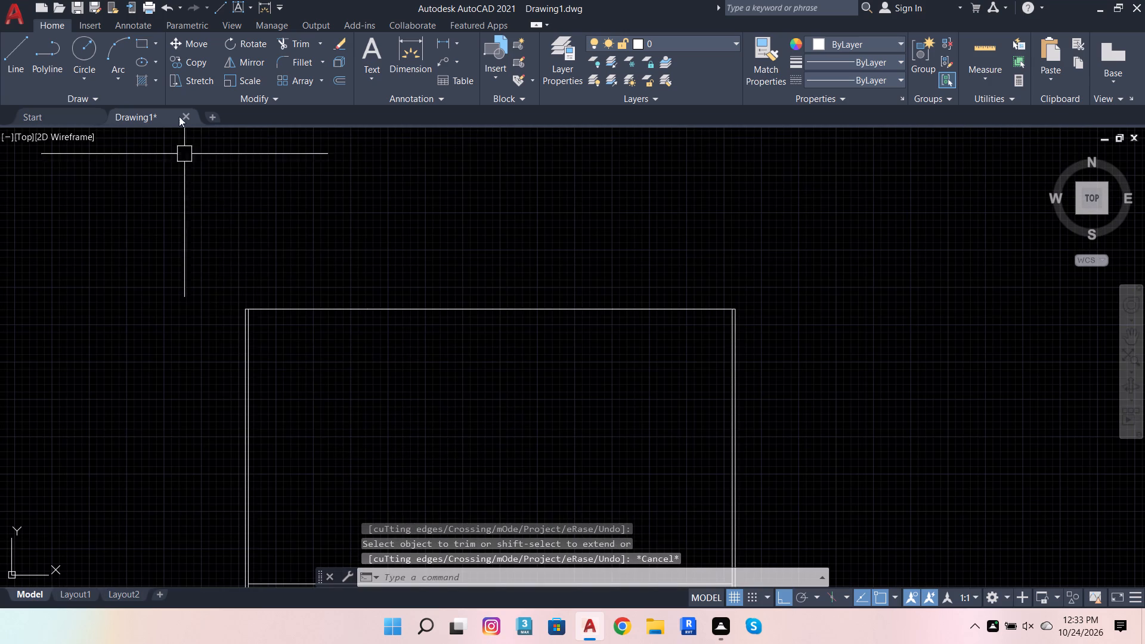
Draw three vertical divider lines from the bay division points on the top edge down past the bottom edge.
{"action": "left_click", "coordinate": [17, 55]}
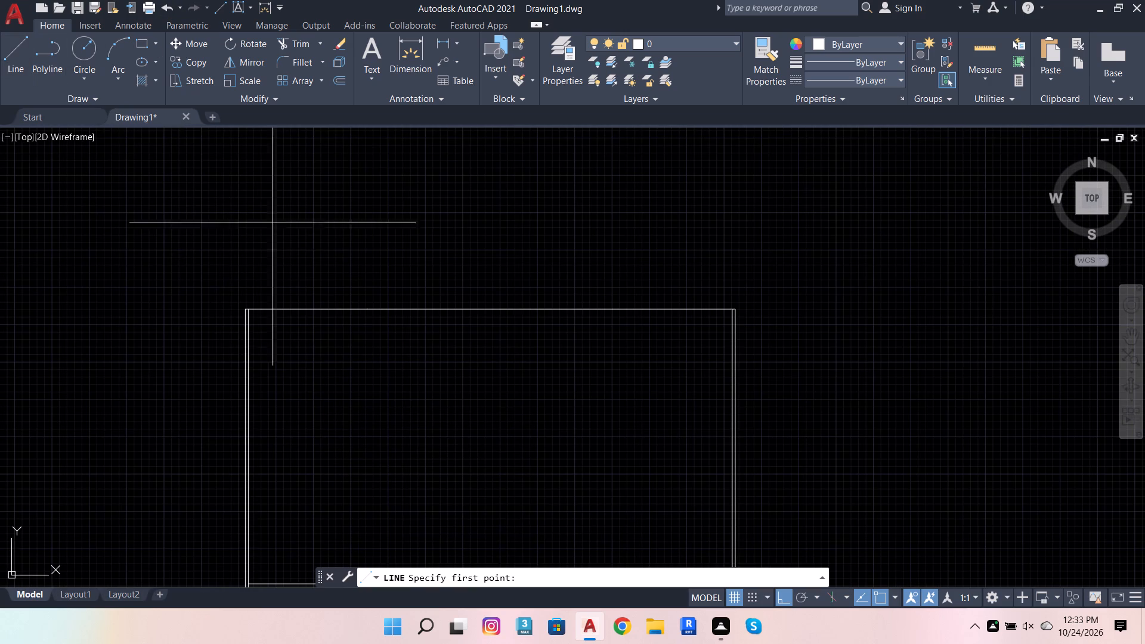
{"action": "left_click", "coordinate": [365, 310]}
{"action": "scroll", "coordinate": [407, 284], "scroll_direction": "down", "scroll_amount": 4}
{"action": "scroll", "coordinate": [410, 338], "scroll_direction": "up", "scroll_amount": 4}
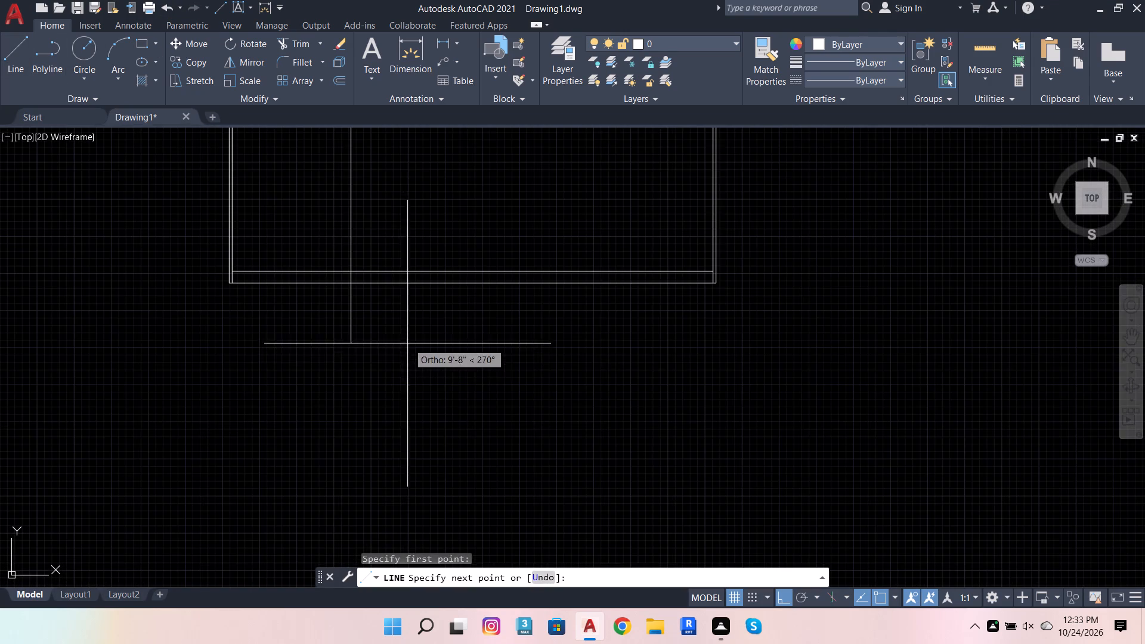
{"action": "left_click", "coordinate": [399, 358]}
{"action": "scroll", "coordinate": [434, 376], "scroll_direction": "down", "scroll_amount": 1}
{"action": "key", "text": "space"}
{"action": "key", "text": "space"}
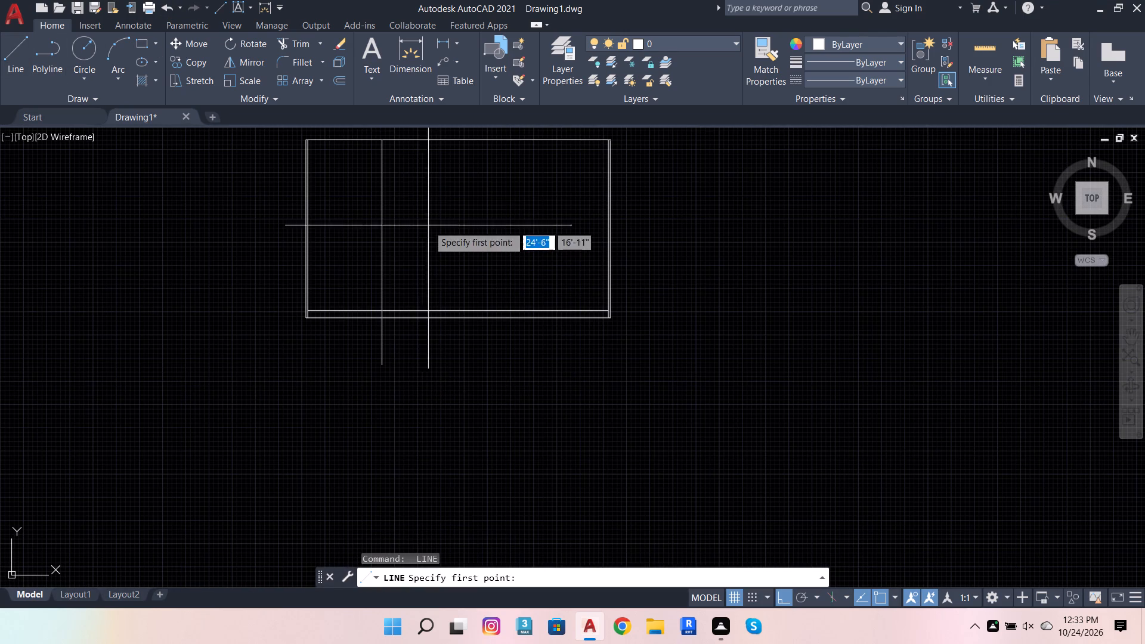
{"action": "left_click", "coordinate": [457, 140]}
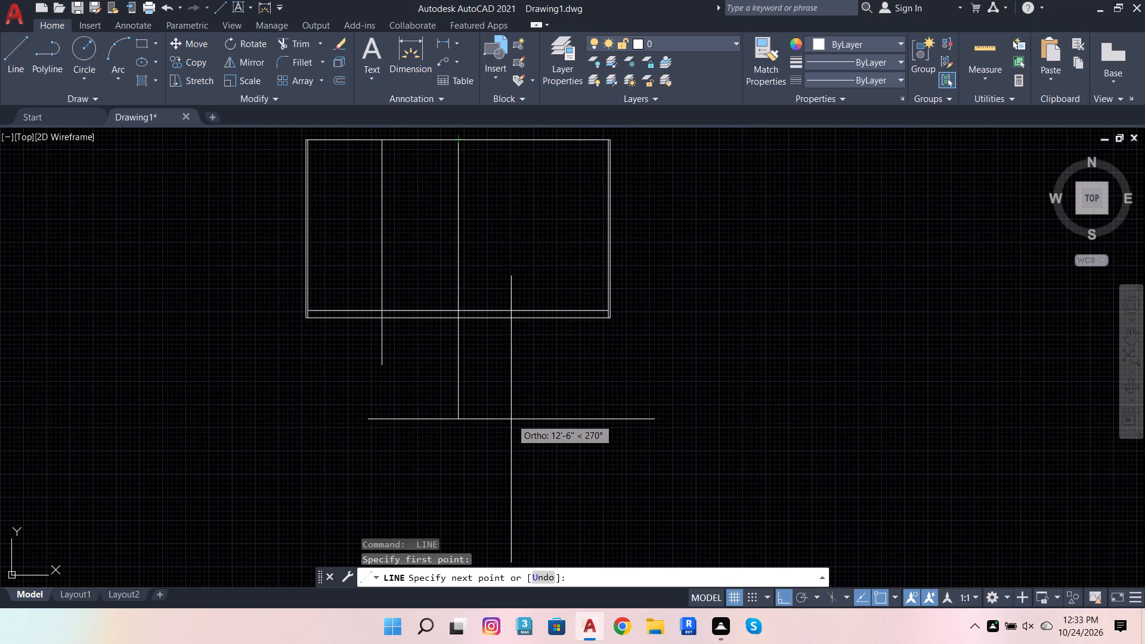
{"action": "left_click", "coordinate": [511, 420]}
{"action": "key", "text": "space"}
{"action": "key", "text": "space"}
{"action": "left_click", "coordinate": [534, 140]}
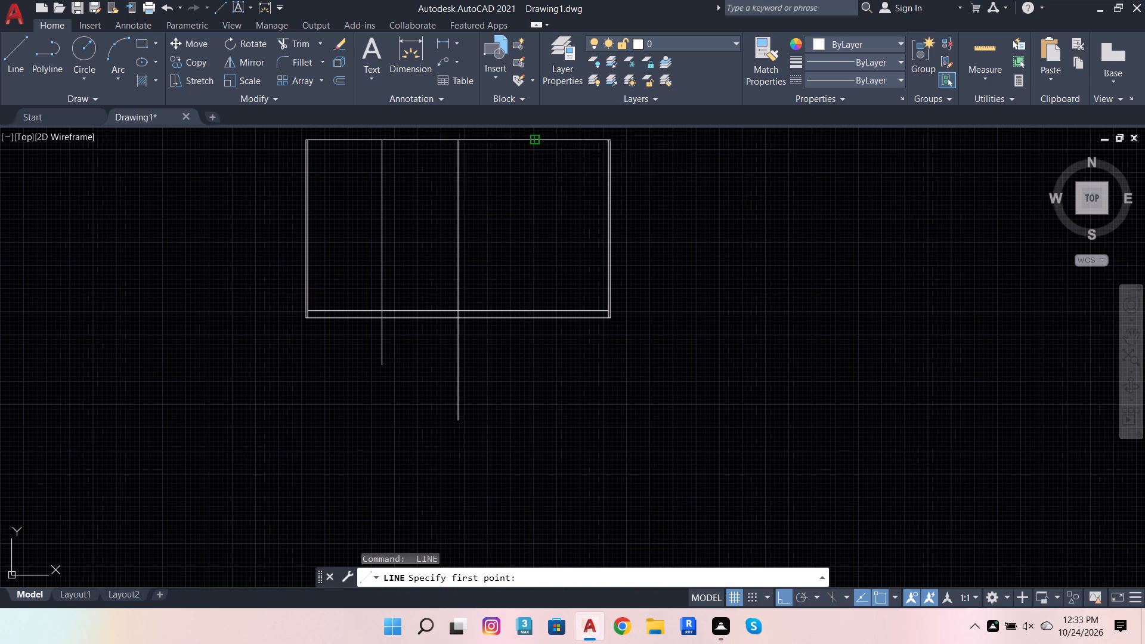
{"action": "left_click", "coordinate": [533, 357]}
{"action": "key", "text": "space"}
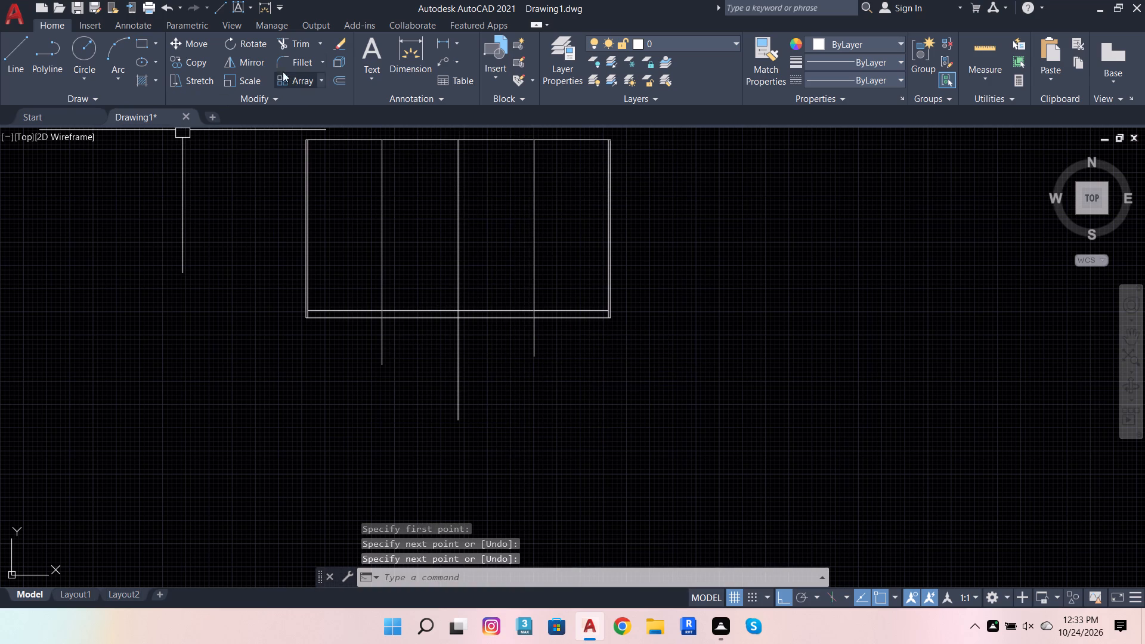
Trim the three divider lines below the 4" base line, including the parts extending past the bottom edge.
{"action": "left_click", "coordinate": [295, 44]}
{"action": "scroll", "coordinate": [351, 306], "scroll_direction": "up", "scroll_amount": 2}
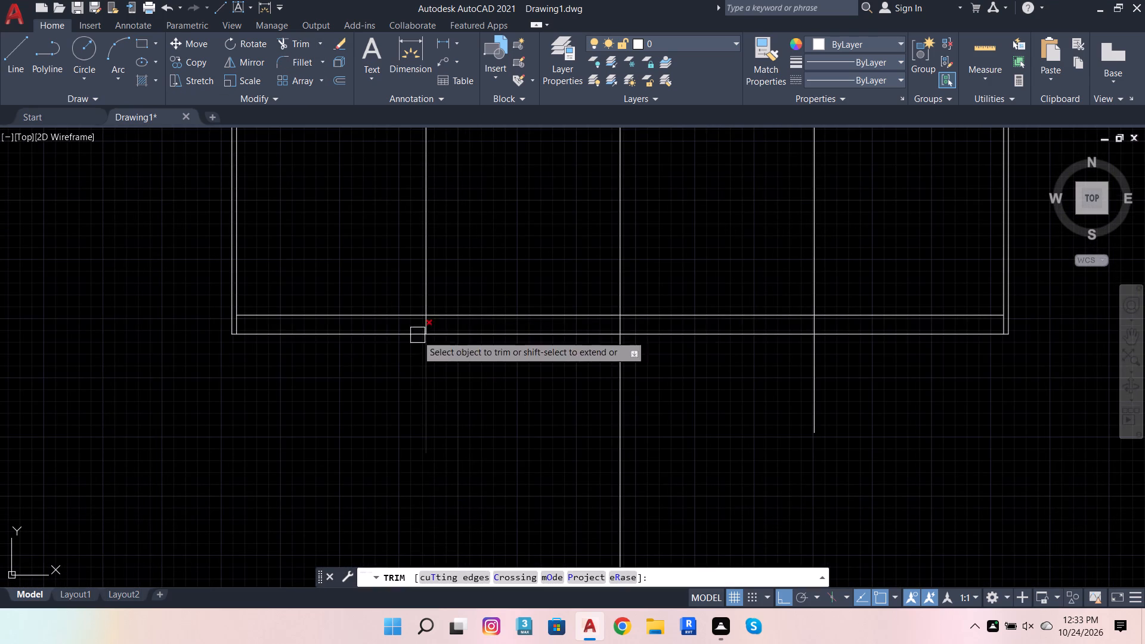
{"action": "left_click", "coordinate": [416, 324]}
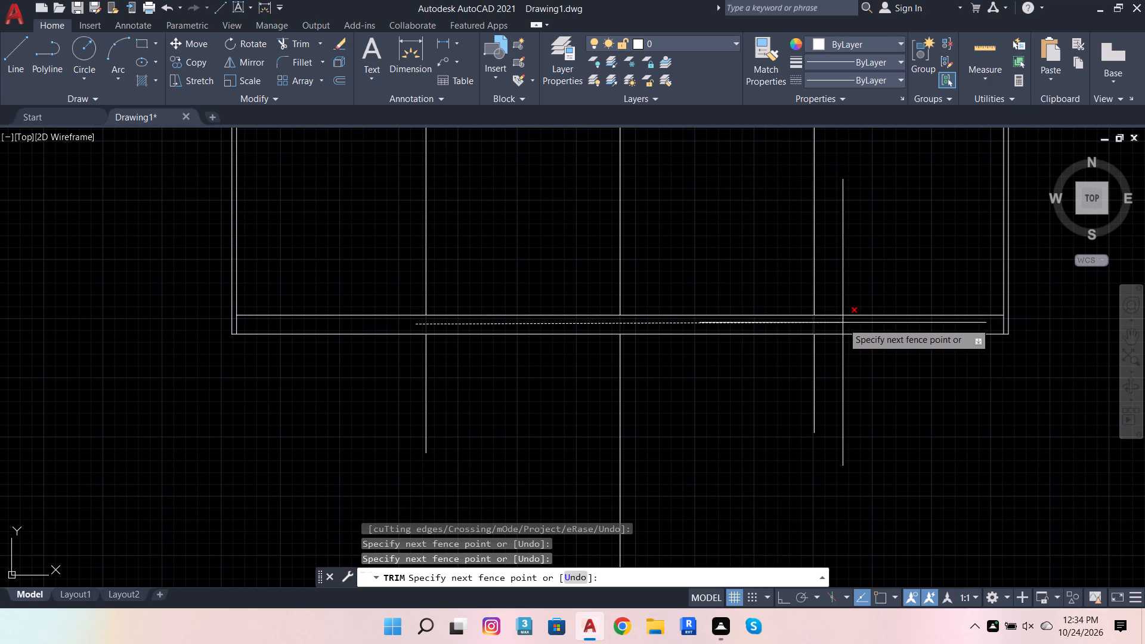
{"action": "left_click", "coordinate": [843, 324]}
{"action": "left_click", "coordinate": [844, 376]}
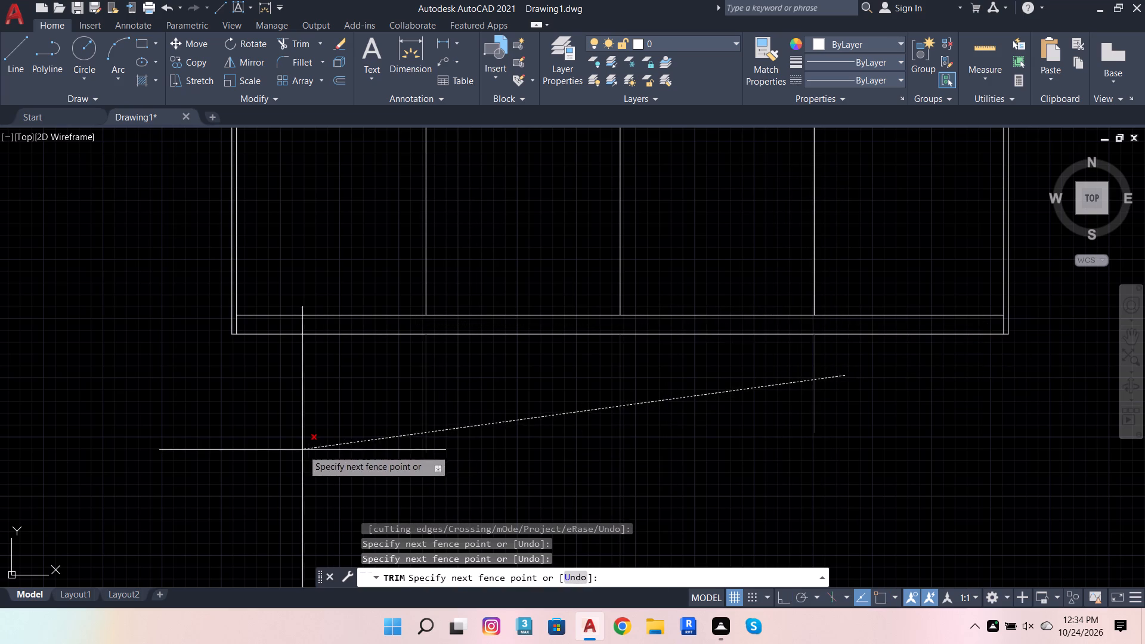
{"action": "left_click", "coordinate": [302, 450]}
{"action": "scroll", "coordinate": [482, 488], "scroll_direction": "down", "scroll_amount": 3}
{"action": "key", "text": "Escape"}
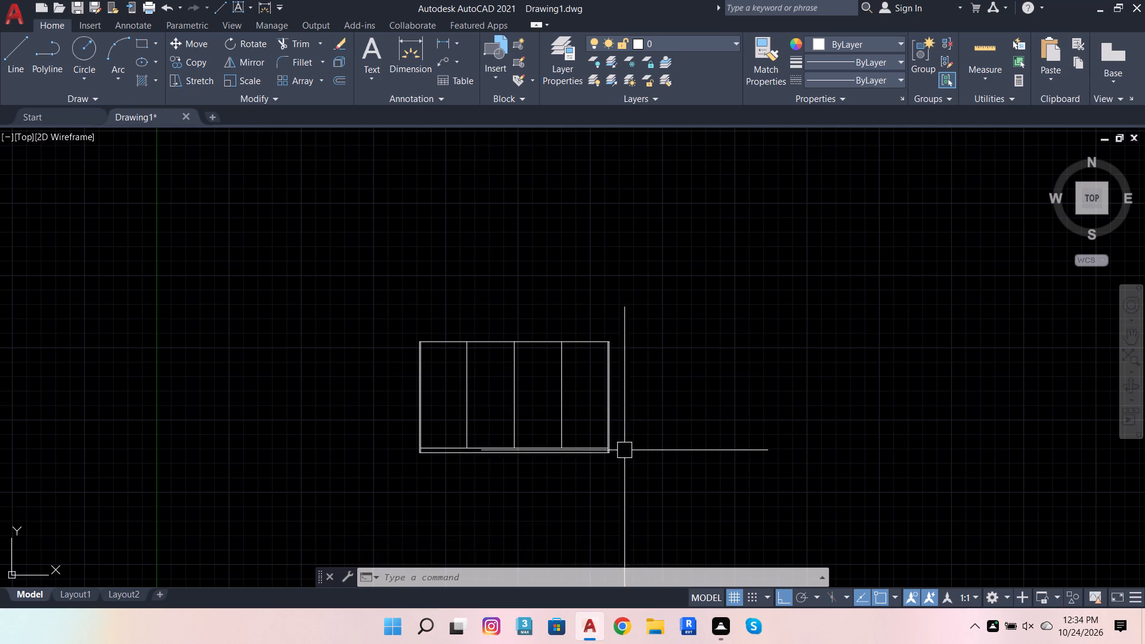
Offset the second bay's left divider, top edge and right divider 0.6" into the bay, and the base line 0.6" upward.
{"action": "scroll", "coordinate": [513, 401], "scroll_direction": "up", "scroll_amount": 2}
{"action": "left_click", "coordinate": [484, 245]}
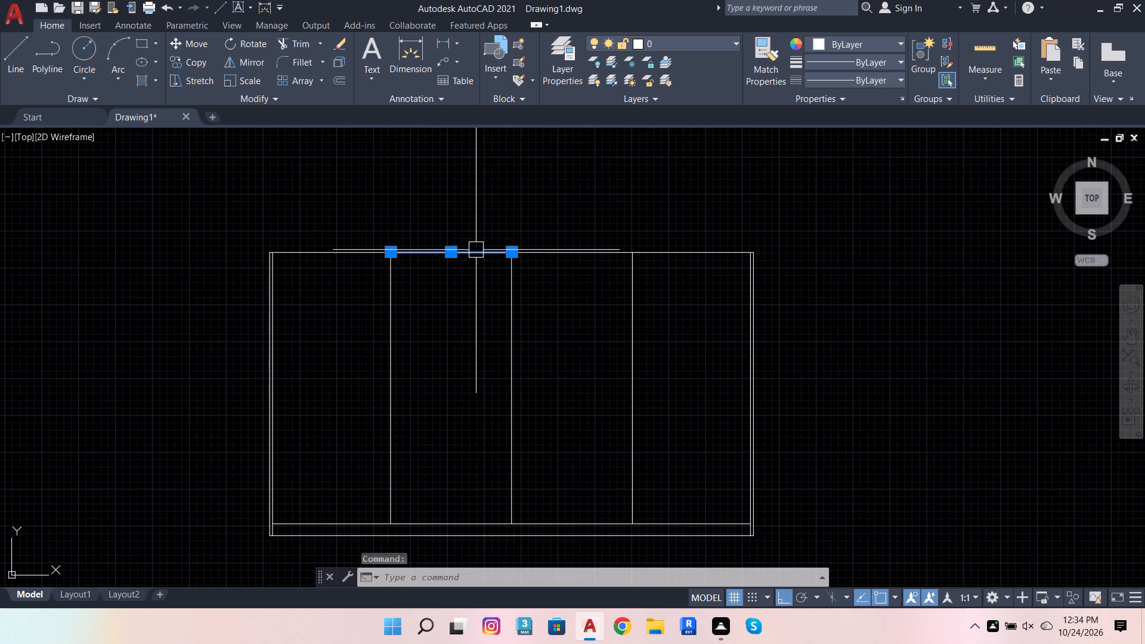
{"action": "key", "text": "Escape"}
{"action": "left_click", "coordinate": [339, 81]}
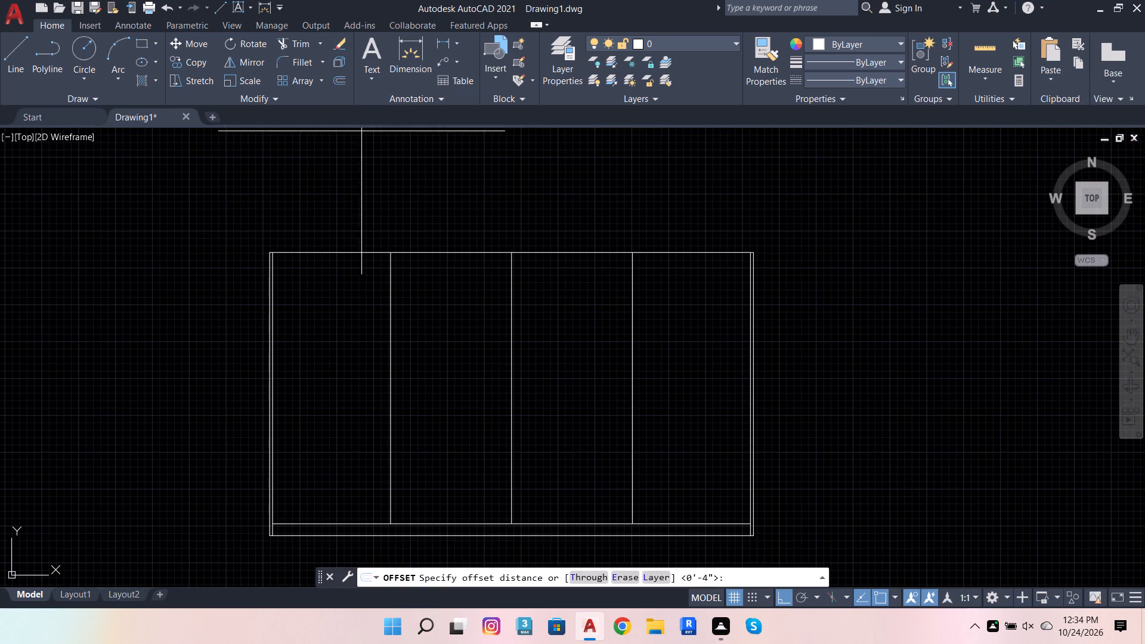
{"action": "left_click", "coordinate": [388, 270]}
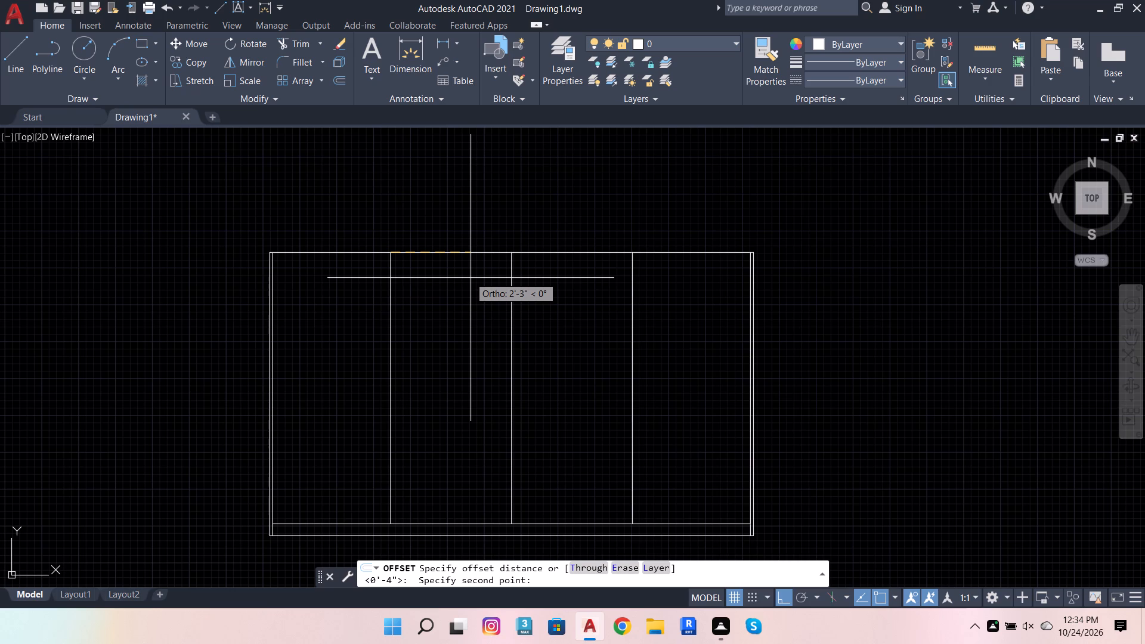
{"action": "key", "text": "period"}
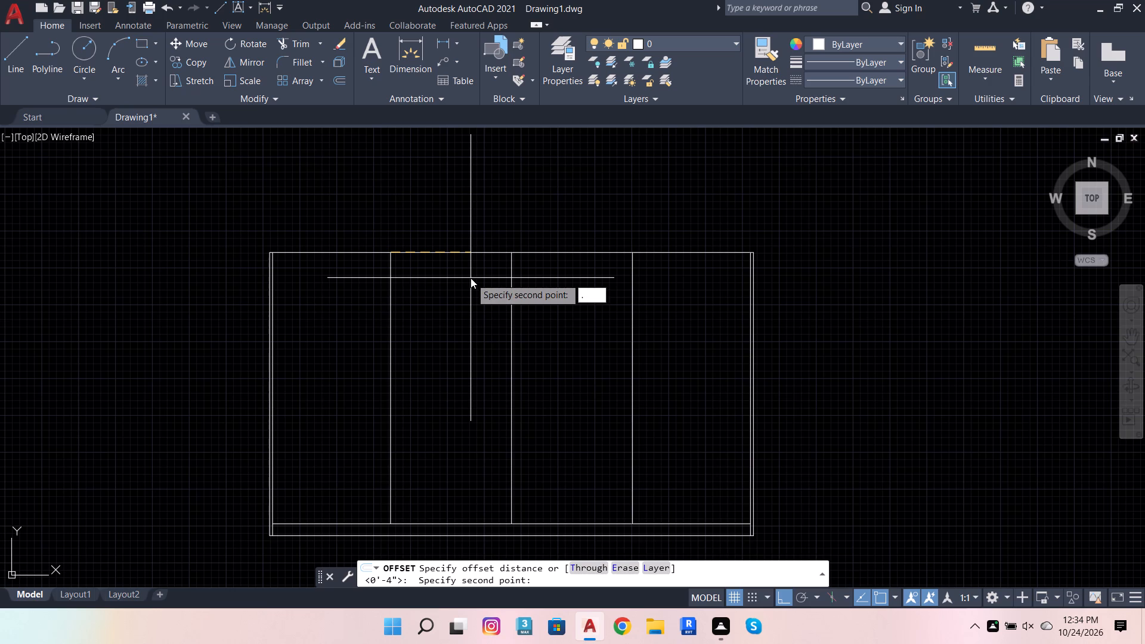
{"action": "key", "text": "6"}
{"action": "key", "text": "Return"}
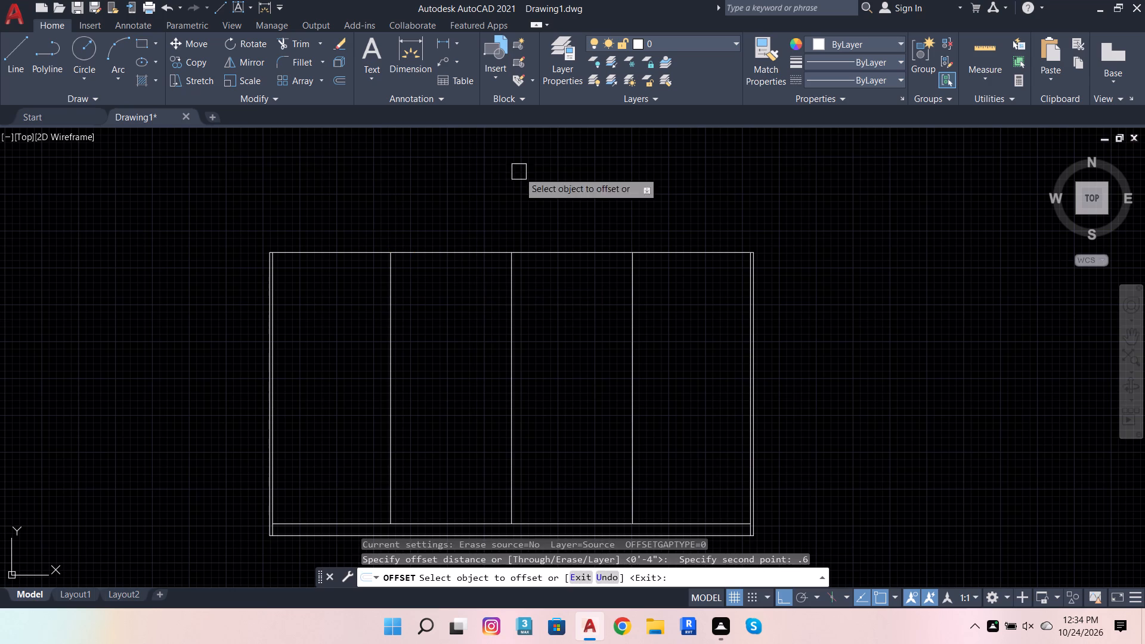
{"action": "left_click", "coordinate": [392, 304]}
{"action": "left_click", "coordinate": [431, 304]}
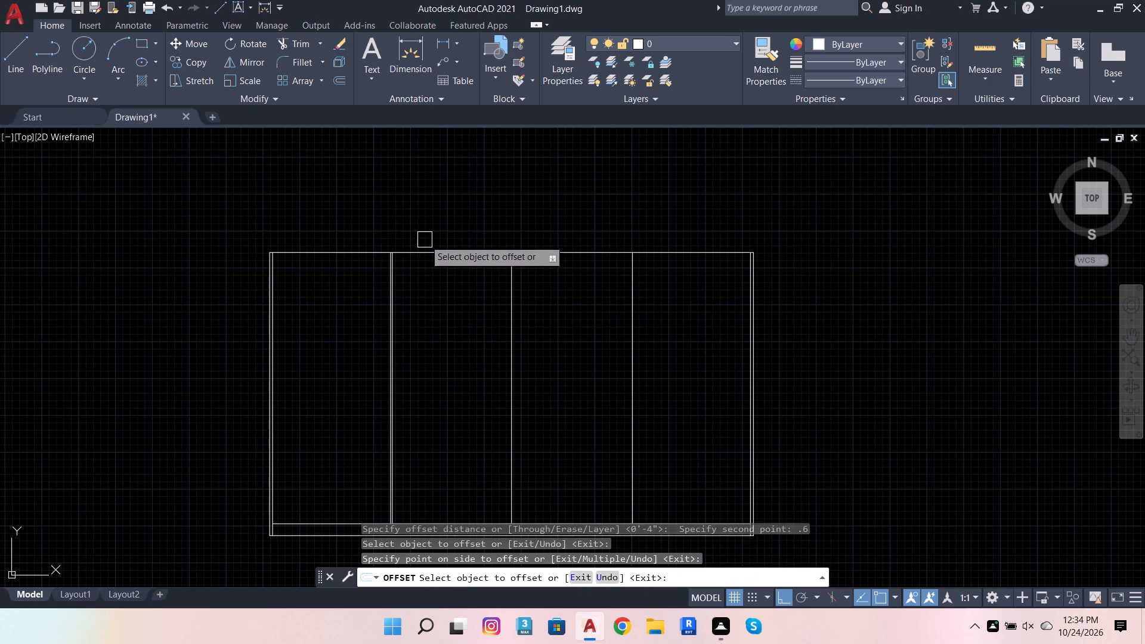
{"action": "left_click", "coordinate": [426, 248]}
{"action": "left_click", "coordinate": [423, 283]}
{"action": "left_click", "coordinate": [506, 275]}
{"action": "left_click", "coordinate": [437, 294]}
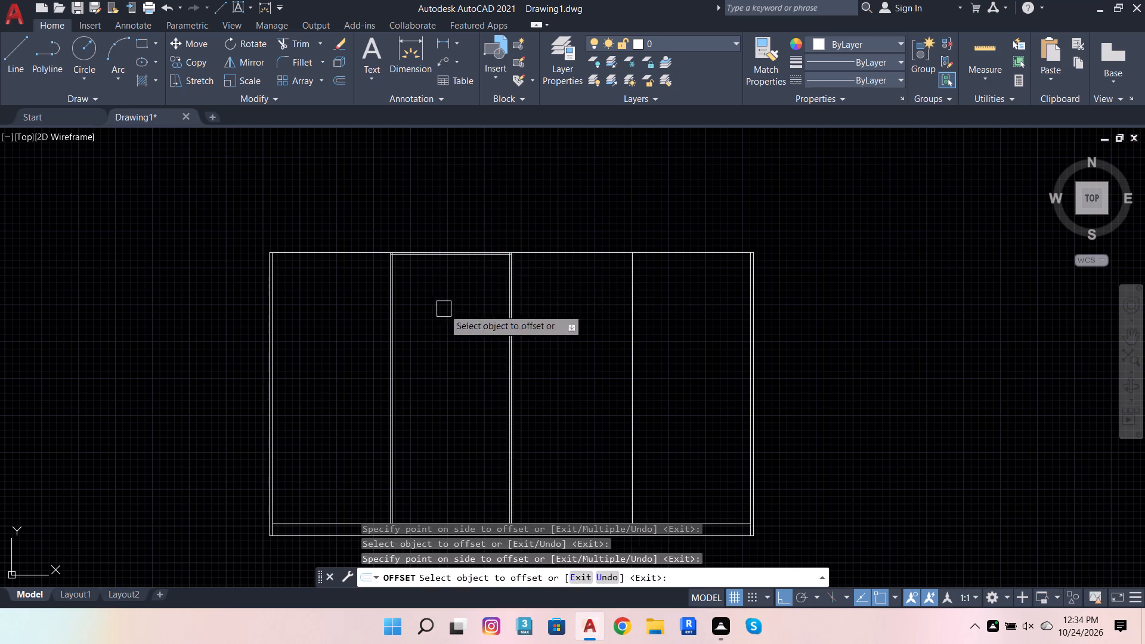
{"action": "scroll", "coordinate": [479, 344], "scroll_direction": "down", "scroll_amount": 2}
{"action": "scroll", "coordinate": [472, 394], "scroll_direction": "up", "scroll_amount": 3}
{"action": "left_click", "coordinate": [477, 467]}
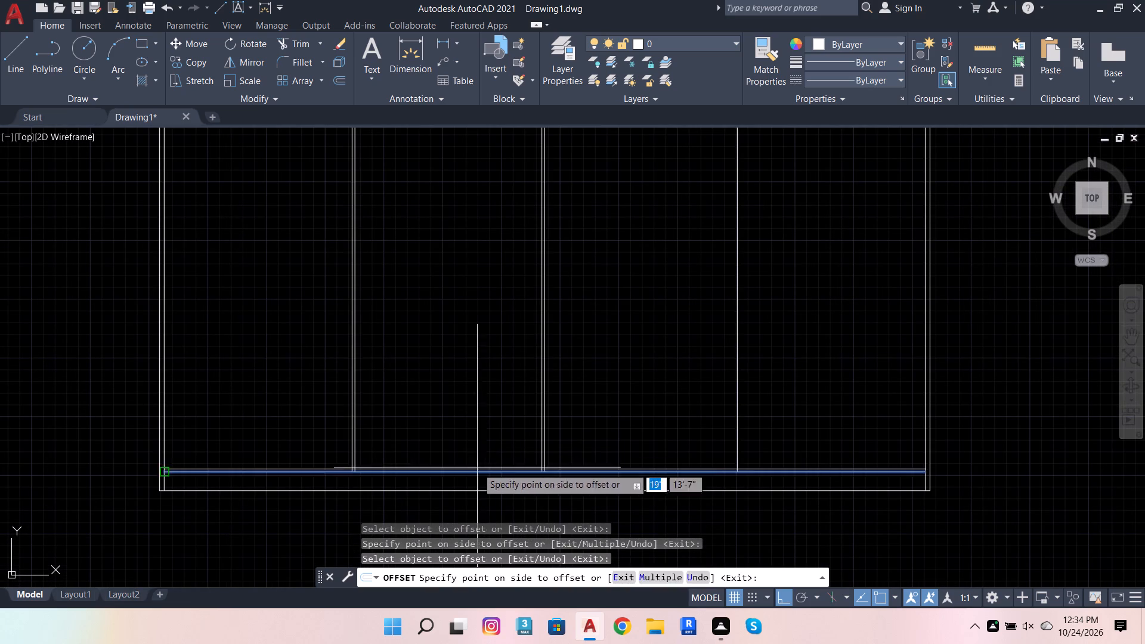
{"action": "left_click", "coordinate": [483, 427]}
Offset the third bay's right divider, left divider and top edge 0.6" into the bay.
{"action": "left_click", "coordinate": [734, 430]}
{"action": "left_click", "coordinate": [632, 438]}
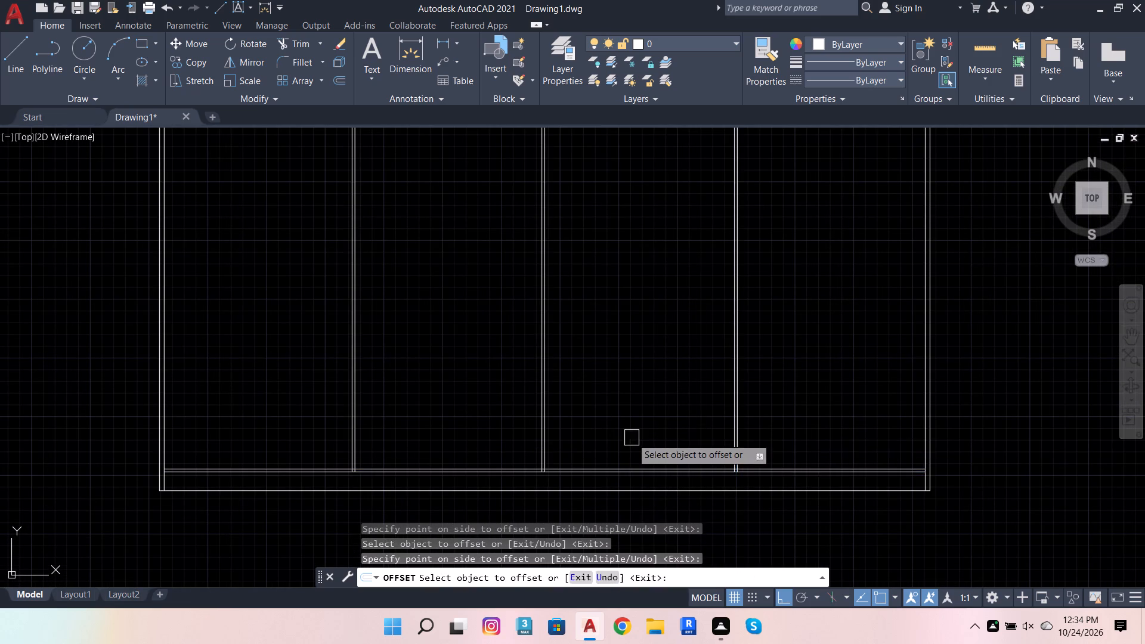
{"action": "scroll", "coordinate": [599, 447], "scroll_direction": "up", "scroll_amount": 1}
{"action": "left_click", "coordinate": [518, 414]}
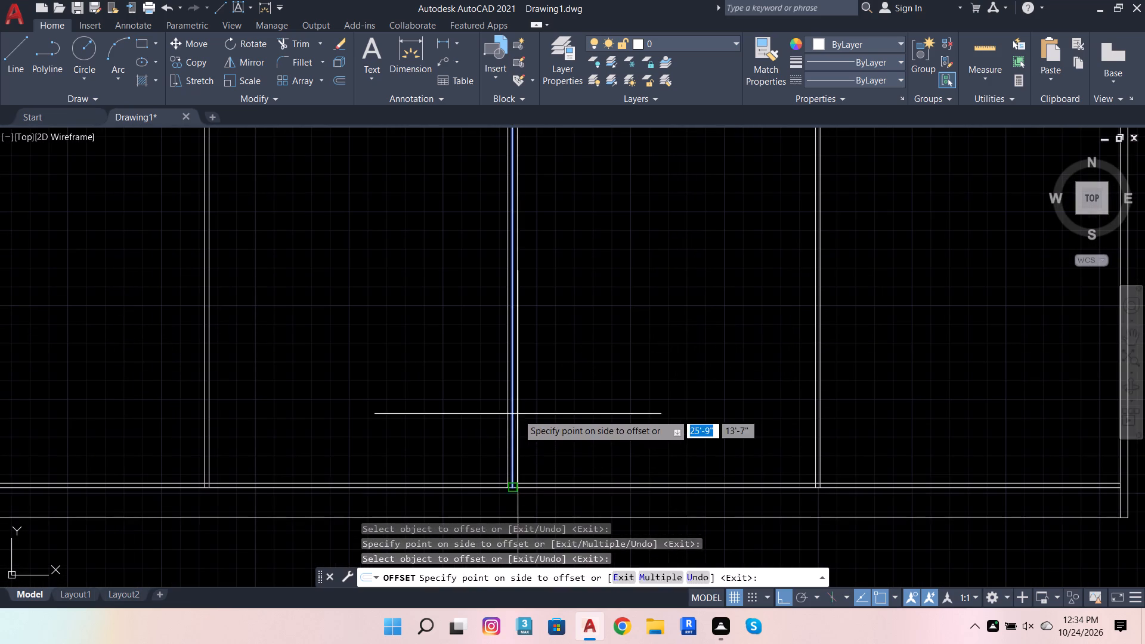
{"action": "left_click", "coordinate": [537, 408]}
{"action": "scroll", "coordinate": [527, 431], "scroll_direction": "down", "scroll_amount": 3}
{"action": "scroll", "coordinate": [556, 239], "scroll_direction": "up", "scroll_amount": 3}
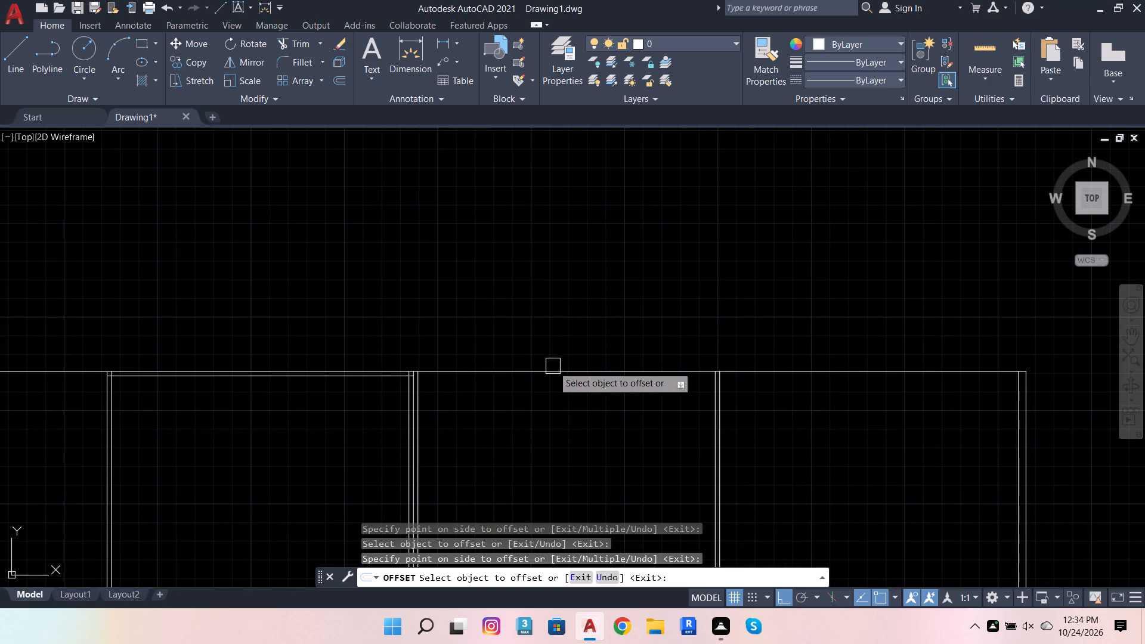
{"action": "left_click", "coordinate": [553, 366]}
{"action": "left_click", "coordinate": [543, 408]}
{"action": "scroll", "coordinate": [745, 363], "scroll_direction": "down", "scroll_amount": 1}
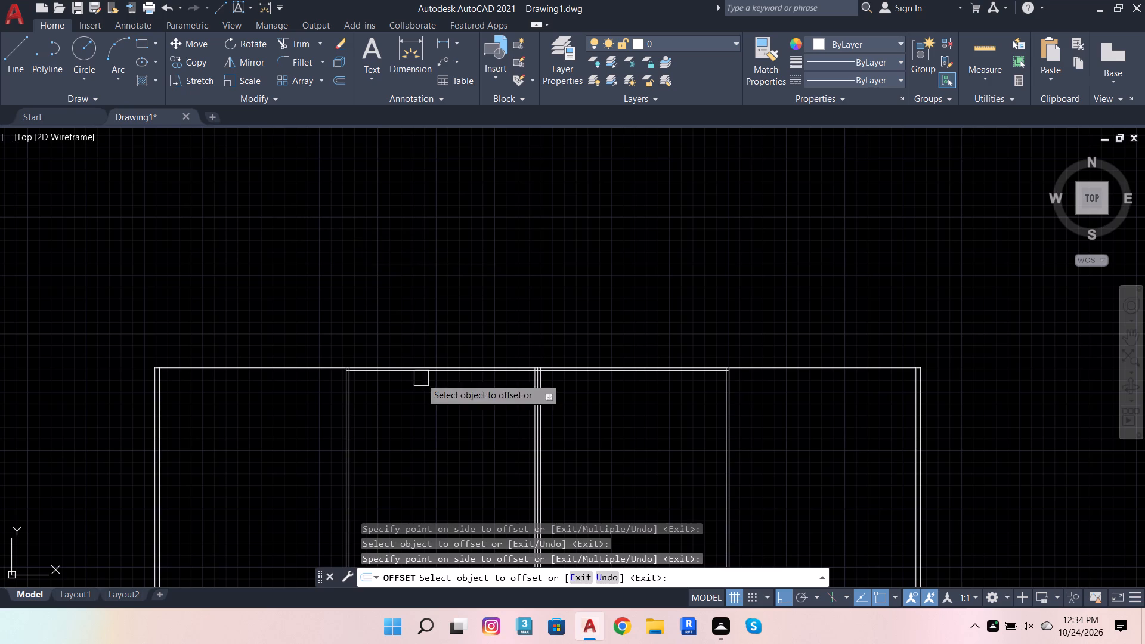
Trim the overlapping offset line ends at the second and third bays' top corners, including the divider stub between them.
{"action": "left_click", "coordinate": [301, 49]}
{"action": "scroll", "coordinate": [334, 392], "scroll_direction": "up", "scroll_amount": 3}
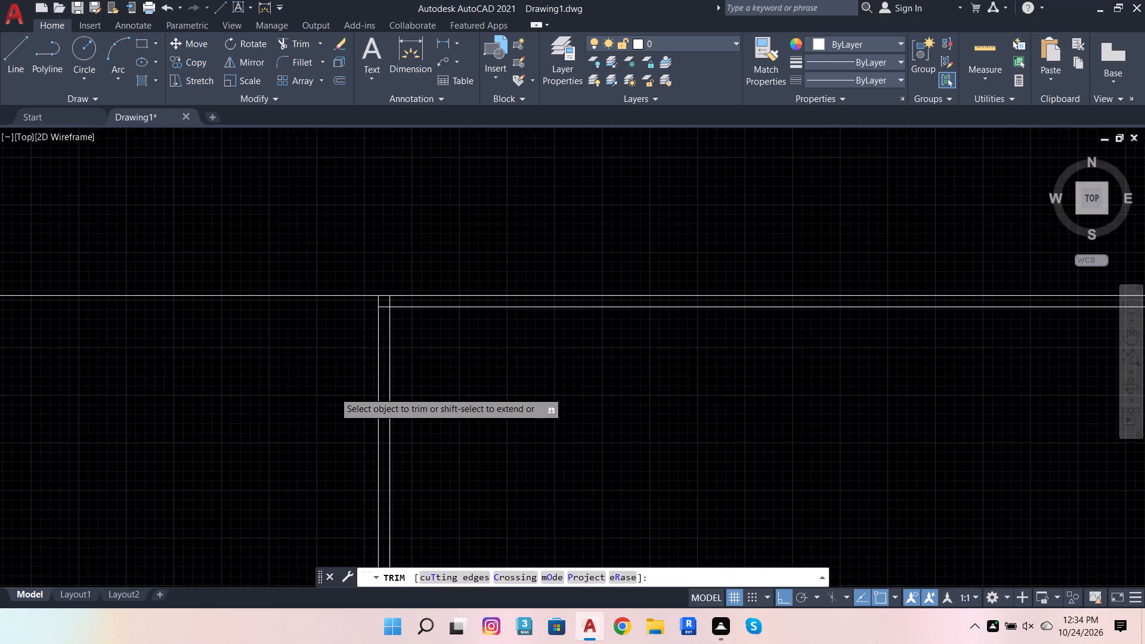
{"action": "scroll", "coordinate": [379, 279], "scroll_direction": "up", "scroll_amount": 4}
{"action": "left_click", "coordinate": [440, 377]}
{"action": "left_click", "coordinate": [383, 433]}
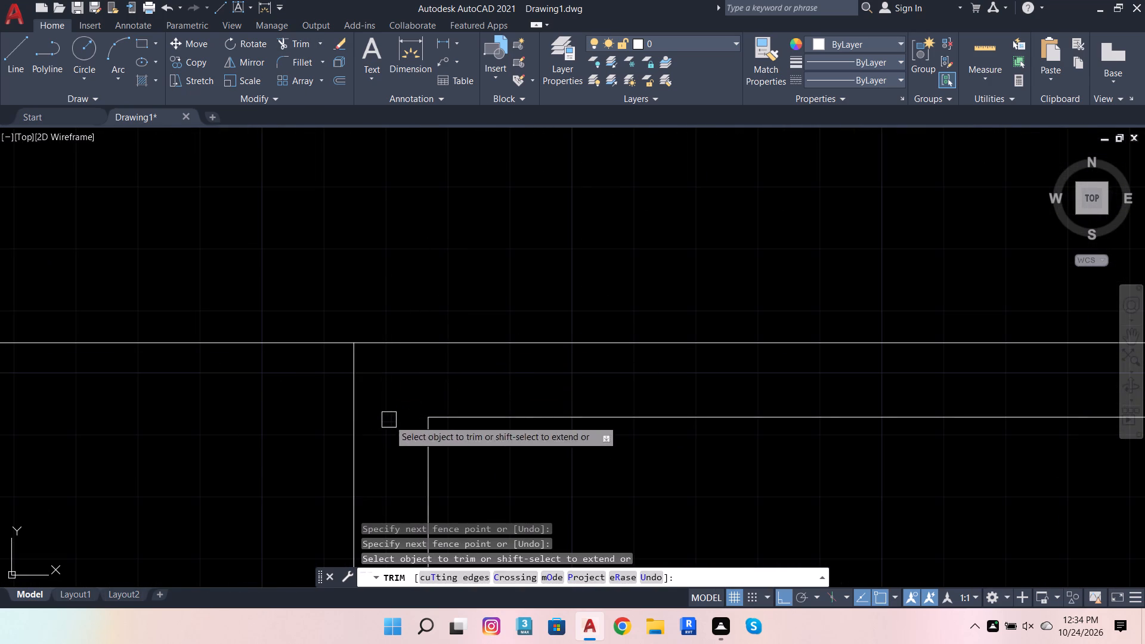
{"action": "scroll", "coordinate": [317, 177], "scroll_direction": "down", "scroll_amount": 5}
{"action": "scroll", "coordinate": [814, 202], "scroll_direction": "up", "scroll_amount": 3}
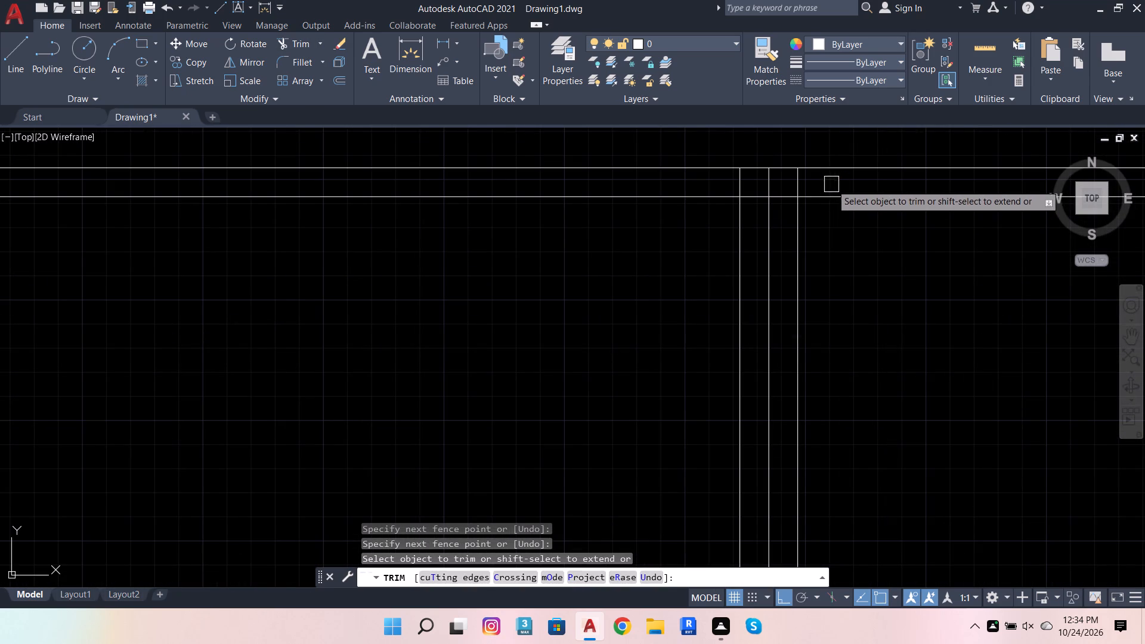
{"action": "left_click", "coordinate": [831, 183]}
{"action": "left_click", "coordinate": [735, 185]}
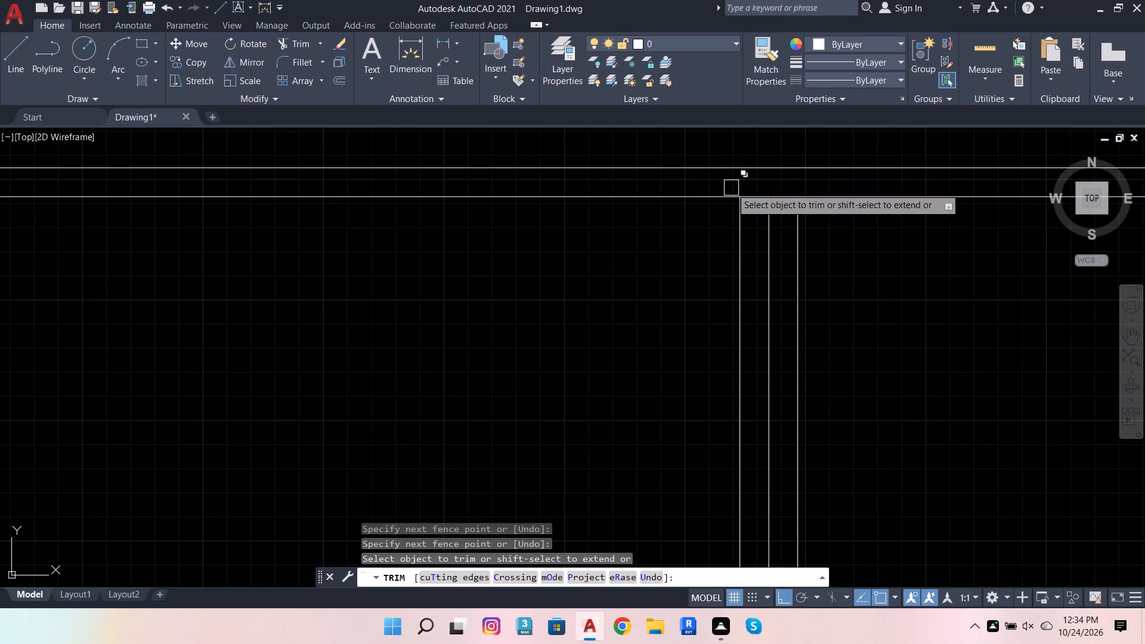
{"action": "scroll", "coordinate": [561, 179], "scroll_direction": "down", "scroll_amount": 2}
{"action": "scroll", "coordinate": [683, 277], "scroll_direction": "down", "scroll_amount": 3}
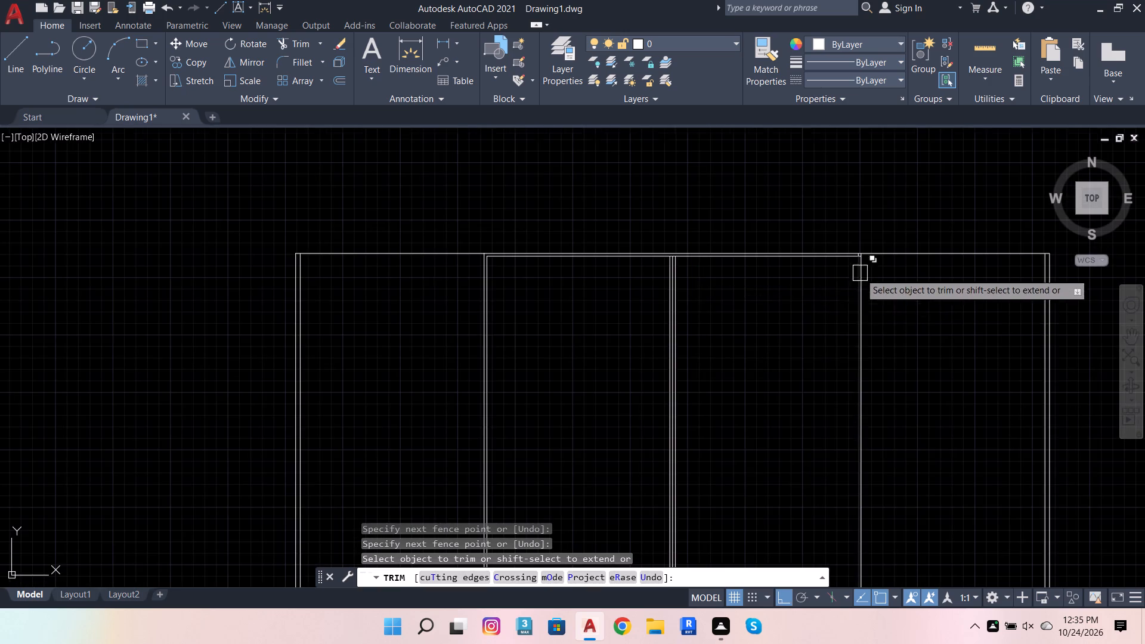
{"action": "scroll", "coordinate": [860, 273], "scroll_direction": "up", "scroll_amount": 4}
{"action": "scroll", "coordinate": [853, 110], "scroll_direction": "up", "scroll_amount": 3}
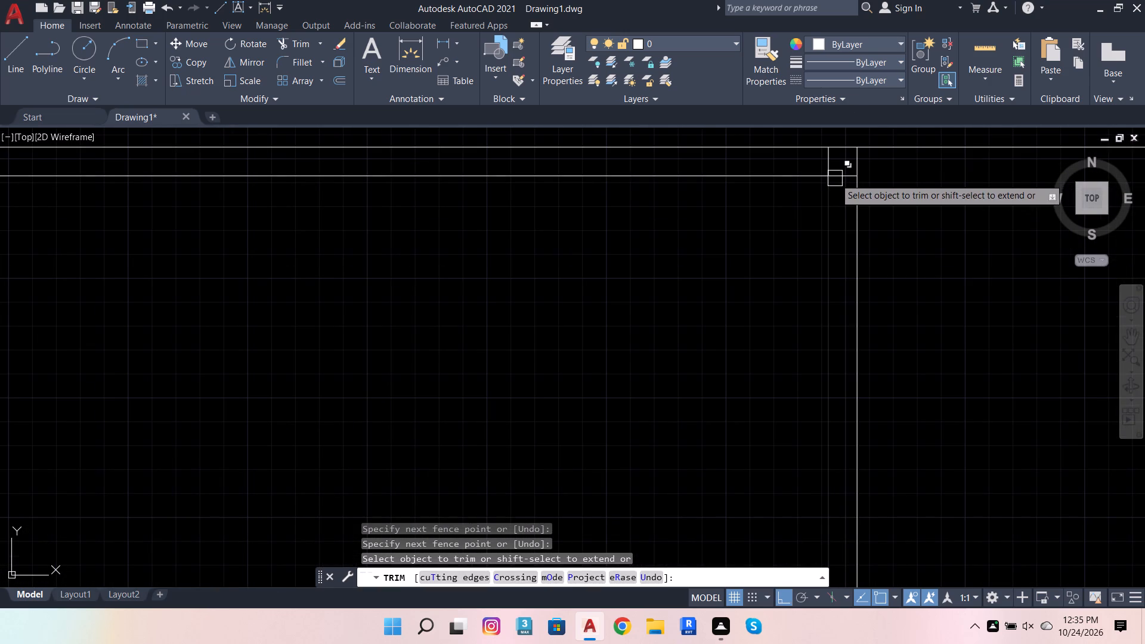
{"action": "scroll", "coordinate": [843, 174], "scroll_direction": "up", "scroll_amount": 1}
{"action": "left_click", "coordinate": [843, 174]}
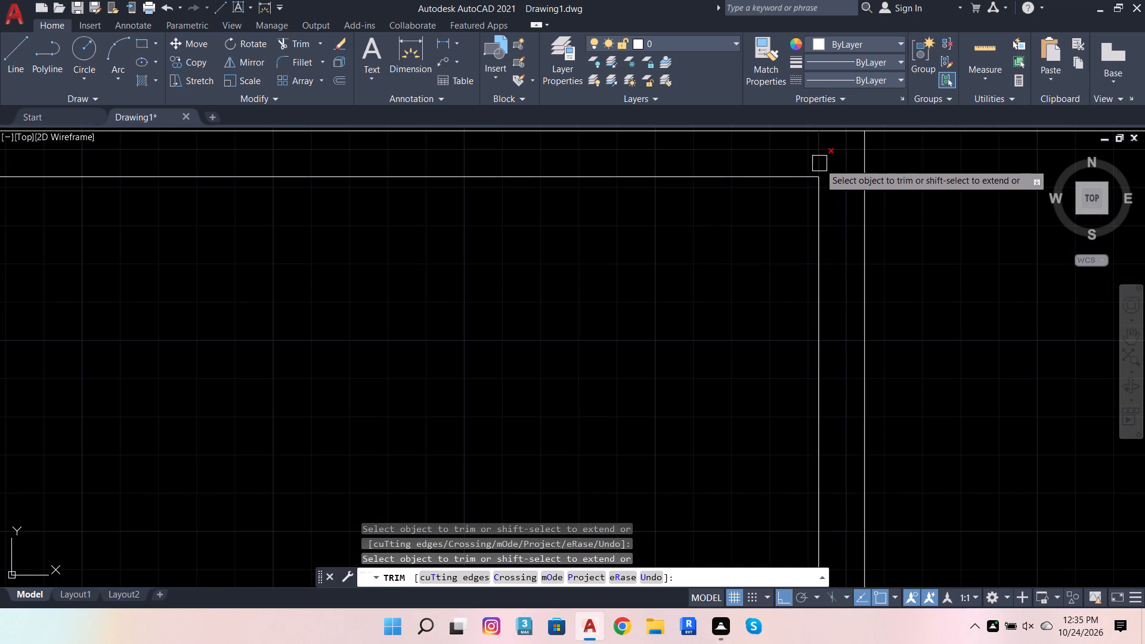
{"action": "left_click", "coordinate": [819, 158]}
Trim the overlapping 0.6" offset line ends at the third bay's bottom-right corner.
{"action": "scroll", "coordinate": [863, 182], "scroll_direction": "down", "scroll_amount": 6}
{"action": "scroll", "coordinate": [892, 316], "scroll_direction": "down", "scroll_amount": 4}
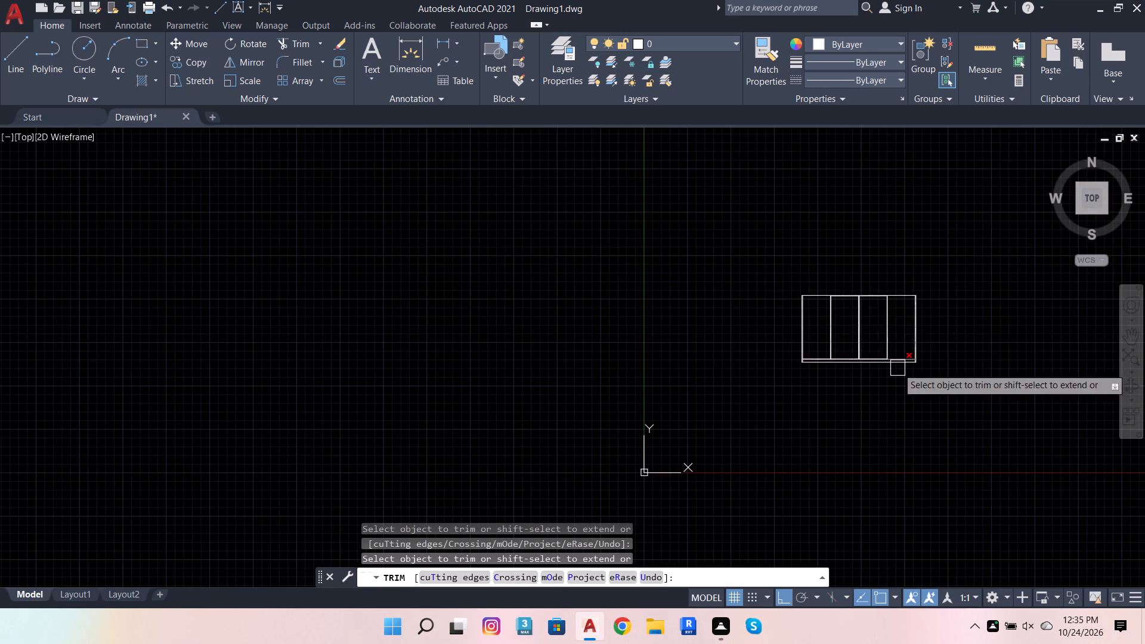
{"action": "scroll", "coordinate": [898, 368], "scroll_direction": "up", "scroll_amount": 4}
{"action": "scroll", "coordinate": [827, 312], "scroll_direction": "up", "scroll_amount": 7}
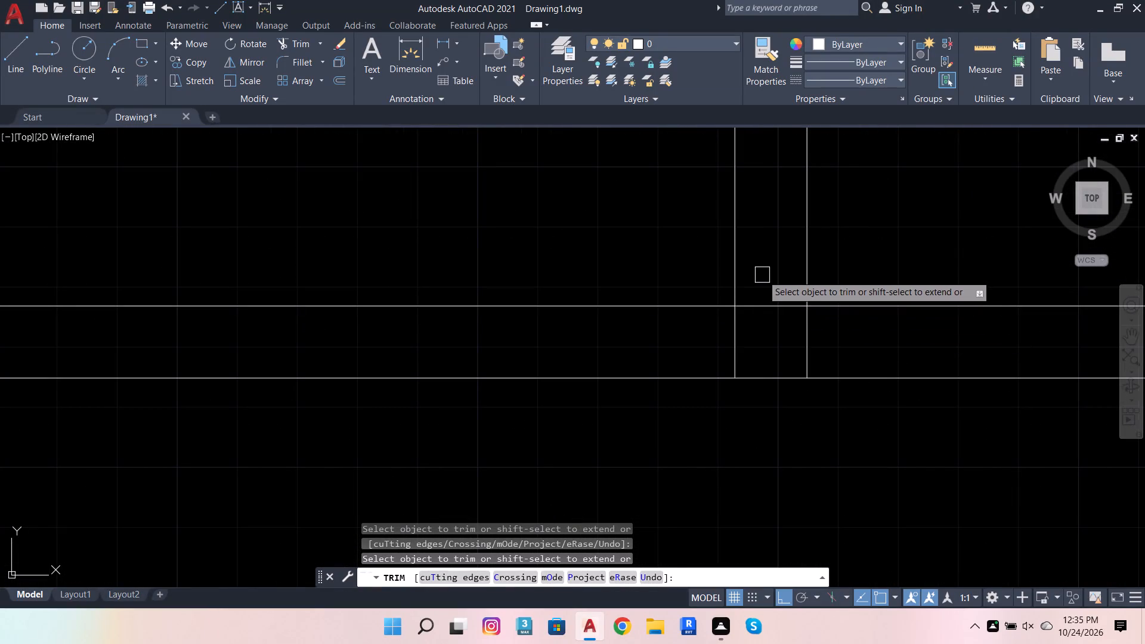
{"action": "left_click", "coordinate": [762, 275]}
{"action": "left_click", "coordinate": [729, 340]}
{"action": "left_click", "coordinate": [859, 300]}
Trim the three middle divider lines between the base line and its 0.6" offset.
{"action": "scroll", "coordinate": [873, 309], "scroll_direction": "down", "scroll_amount": 4}
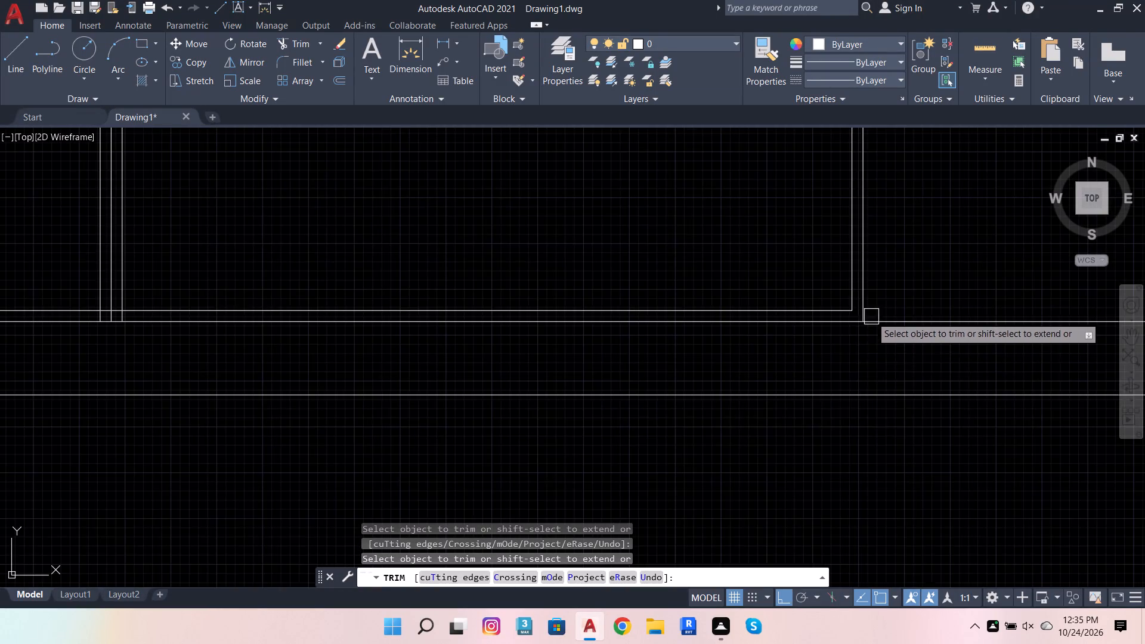
{"action": "scroll", "coordinate": [490, 401], "scroll_direction": "down", "scroll_amount": 2}
{"action": "scroll", "coordinate": [338, 382], "scroll_direction": "up", "scroll_amount": 6}
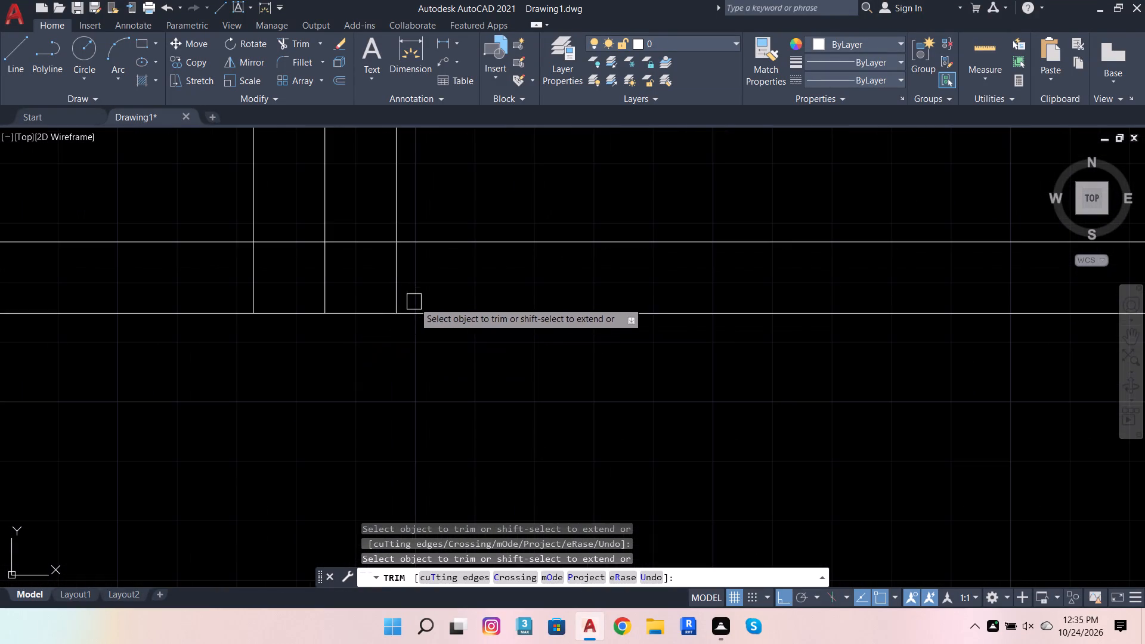
{"action": "left_click", "coordinate": [449, 277]}
{"action": "left_click", "coordinate": [212, 290]}
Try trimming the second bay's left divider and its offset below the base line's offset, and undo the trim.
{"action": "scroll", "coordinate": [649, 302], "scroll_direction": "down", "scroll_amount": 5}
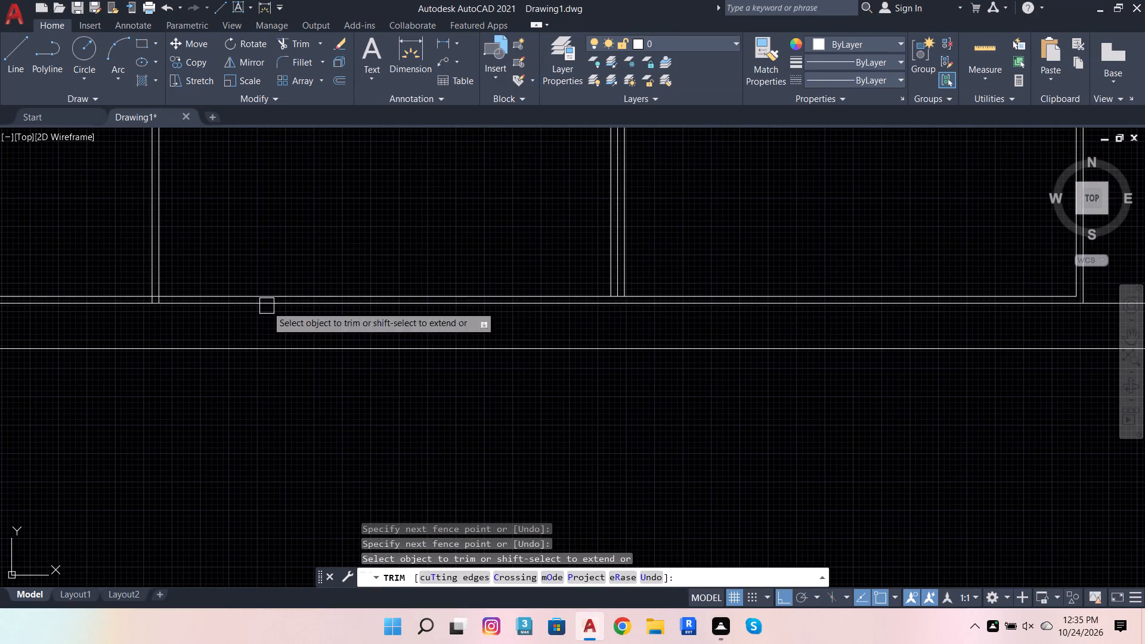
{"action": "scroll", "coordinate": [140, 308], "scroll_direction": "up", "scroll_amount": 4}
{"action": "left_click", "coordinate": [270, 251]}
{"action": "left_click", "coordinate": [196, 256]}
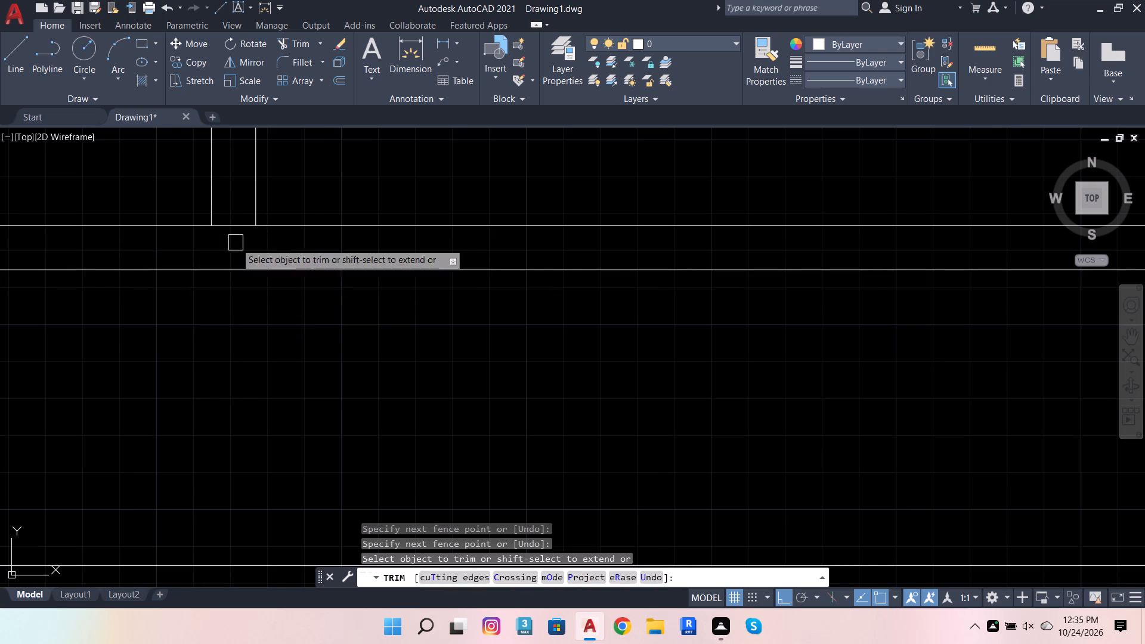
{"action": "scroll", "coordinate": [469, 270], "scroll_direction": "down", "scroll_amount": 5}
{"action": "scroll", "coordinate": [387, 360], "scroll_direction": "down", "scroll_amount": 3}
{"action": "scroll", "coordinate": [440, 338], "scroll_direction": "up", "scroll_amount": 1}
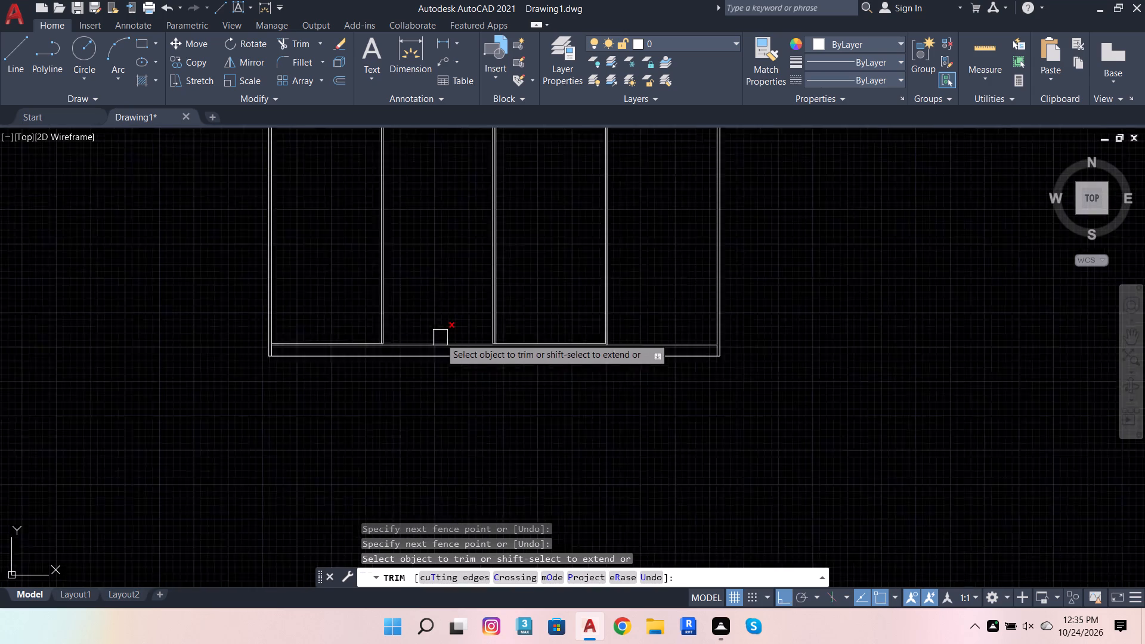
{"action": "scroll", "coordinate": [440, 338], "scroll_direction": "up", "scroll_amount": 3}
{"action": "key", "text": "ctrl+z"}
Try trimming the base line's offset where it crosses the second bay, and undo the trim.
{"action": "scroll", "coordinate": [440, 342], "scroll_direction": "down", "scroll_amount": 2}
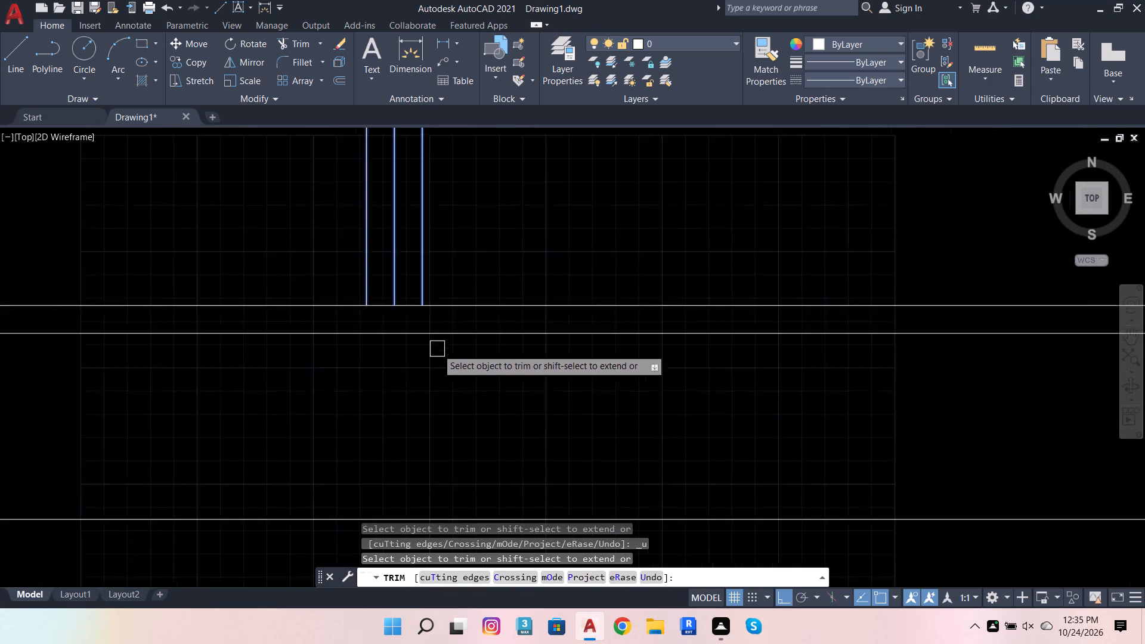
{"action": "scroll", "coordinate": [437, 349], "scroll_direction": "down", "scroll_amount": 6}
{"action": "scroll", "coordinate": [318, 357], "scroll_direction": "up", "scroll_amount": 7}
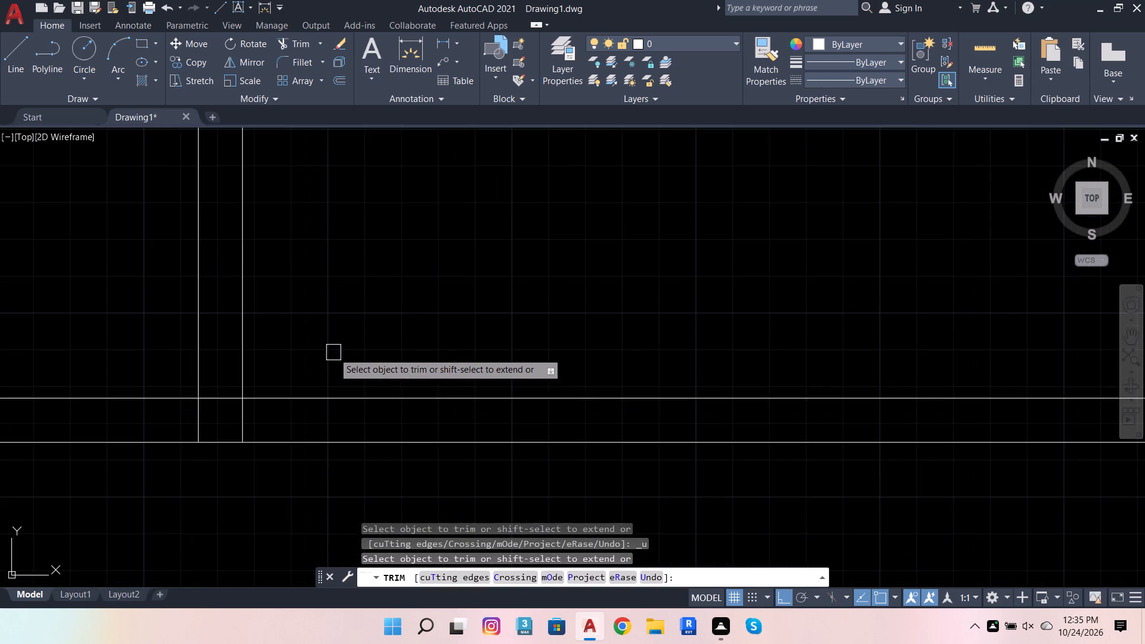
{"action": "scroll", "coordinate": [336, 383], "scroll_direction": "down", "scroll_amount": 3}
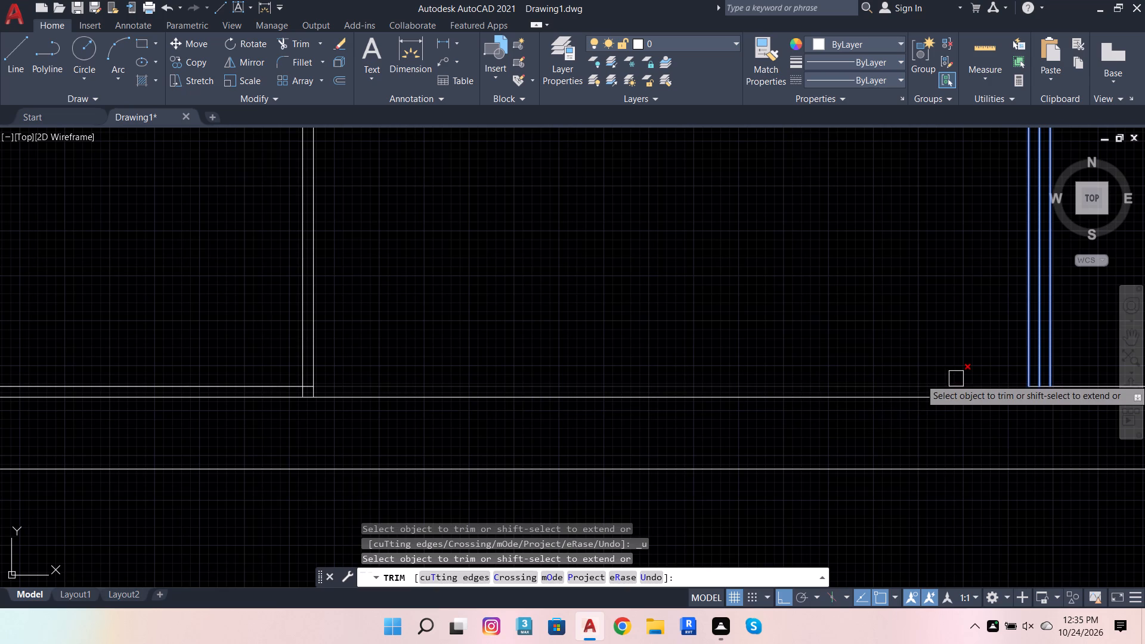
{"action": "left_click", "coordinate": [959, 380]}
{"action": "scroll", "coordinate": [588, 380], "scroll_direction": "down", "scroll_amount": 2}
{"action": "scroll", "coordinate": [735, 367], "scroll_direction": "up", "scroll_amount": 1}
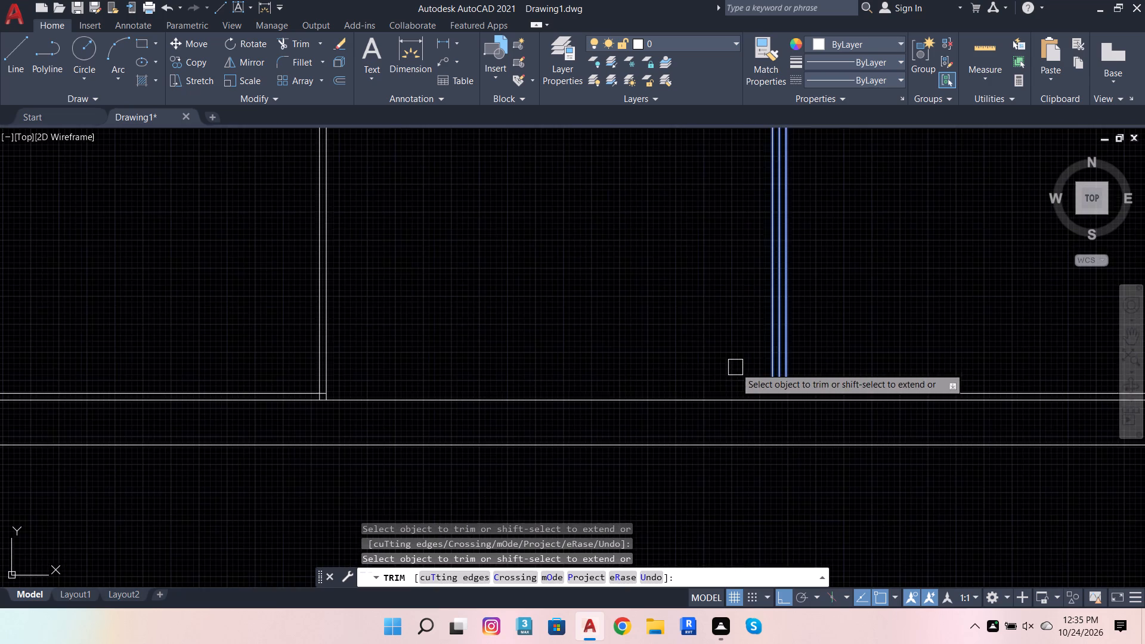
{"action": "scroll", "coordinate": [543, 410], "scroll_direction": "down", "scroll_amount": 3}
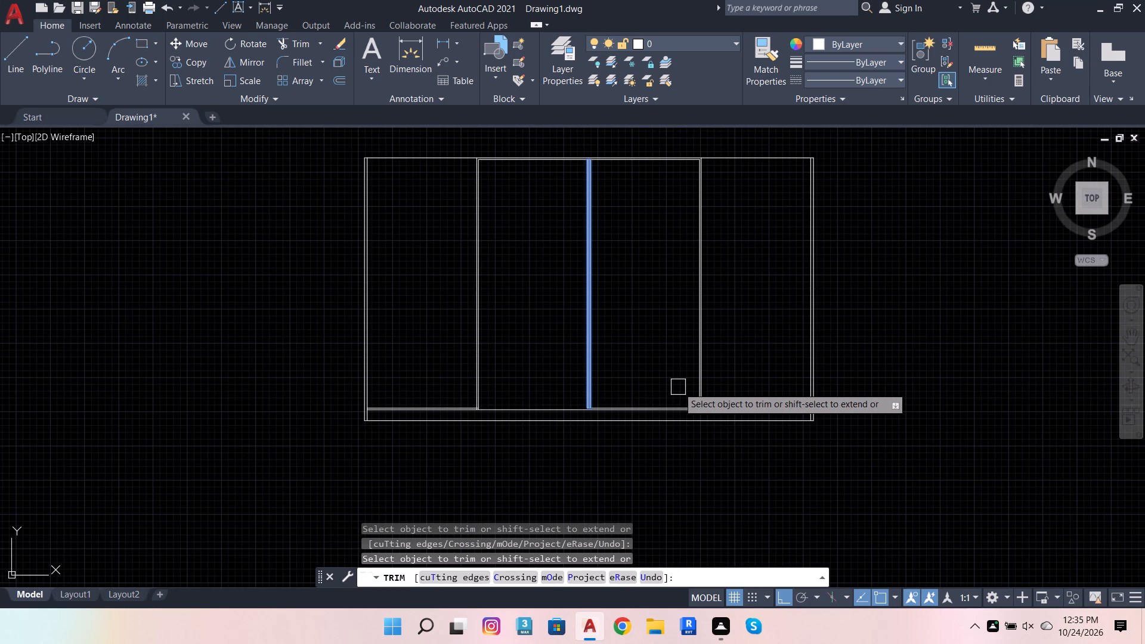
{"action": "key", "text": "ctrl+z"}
Trim the base line's offset outside the second bay's left divider and the overlapping ends at that bay's bottom-left corner.
{"action": "scroll", "coordinate": [583, 406], "scroll_direction": "down", "scroll_amount": 6}
{"action": "scroll", "coordinate": [172, 407], "scroll_direction": "up", "scroll_amount": 2}
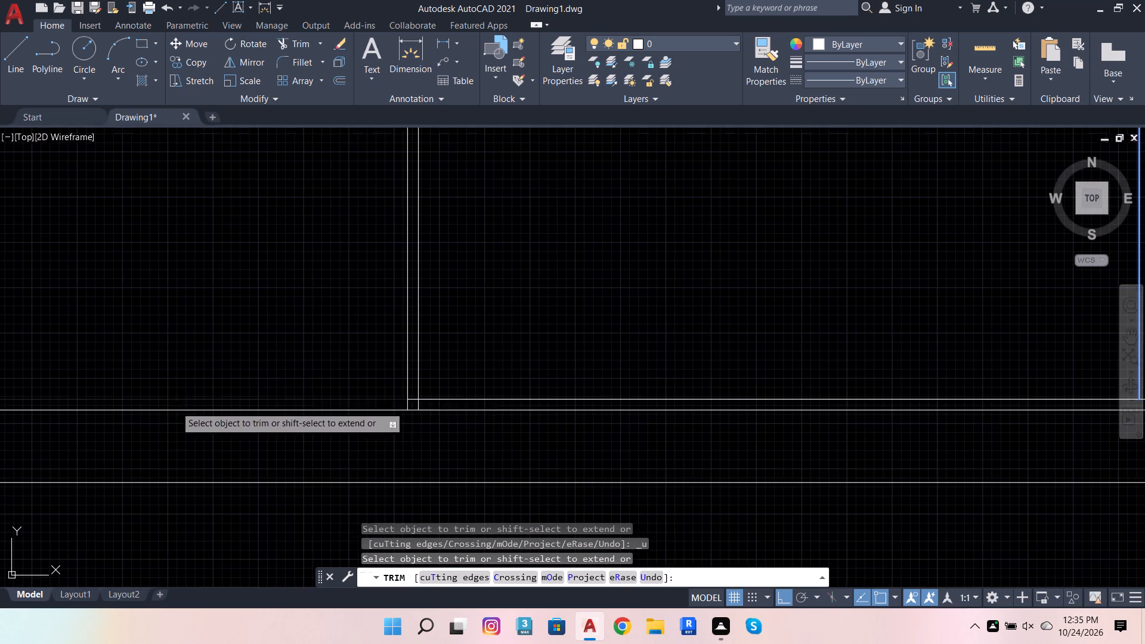
{"action": "left_click", "coordinate": [330, 394]}
{"action": "scroll", "coordinate": [462, 405], "scroll_direction": "up", "scroll_amount": 4}
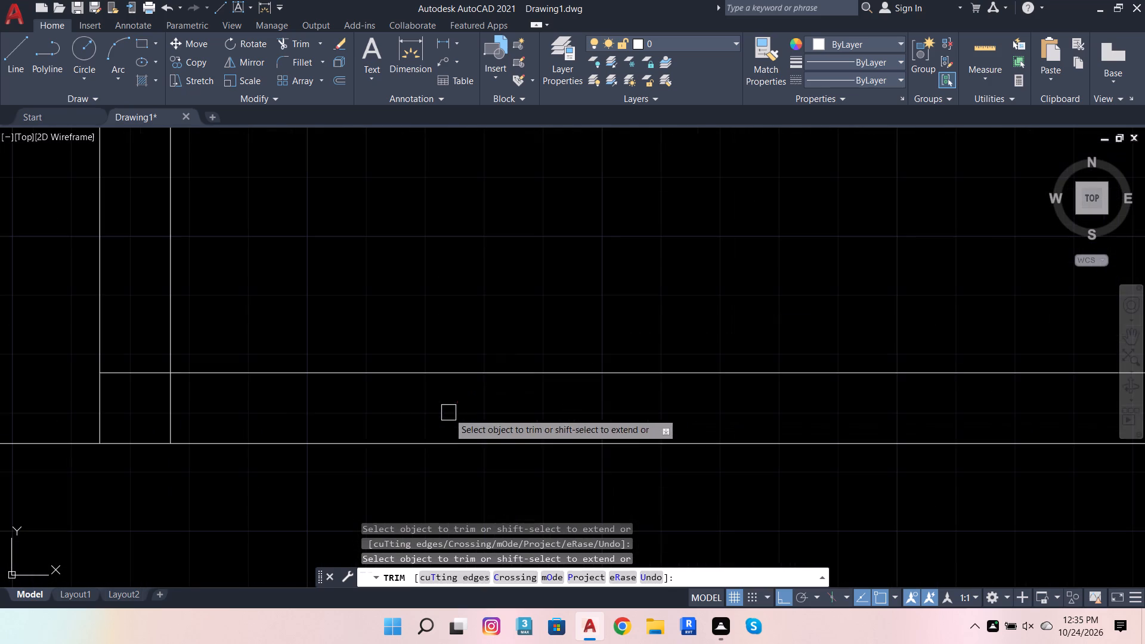
{"action": "left_click", "coordinate": [183, 388]}
{"action": "left_click", "coordinate": [129, 359]}
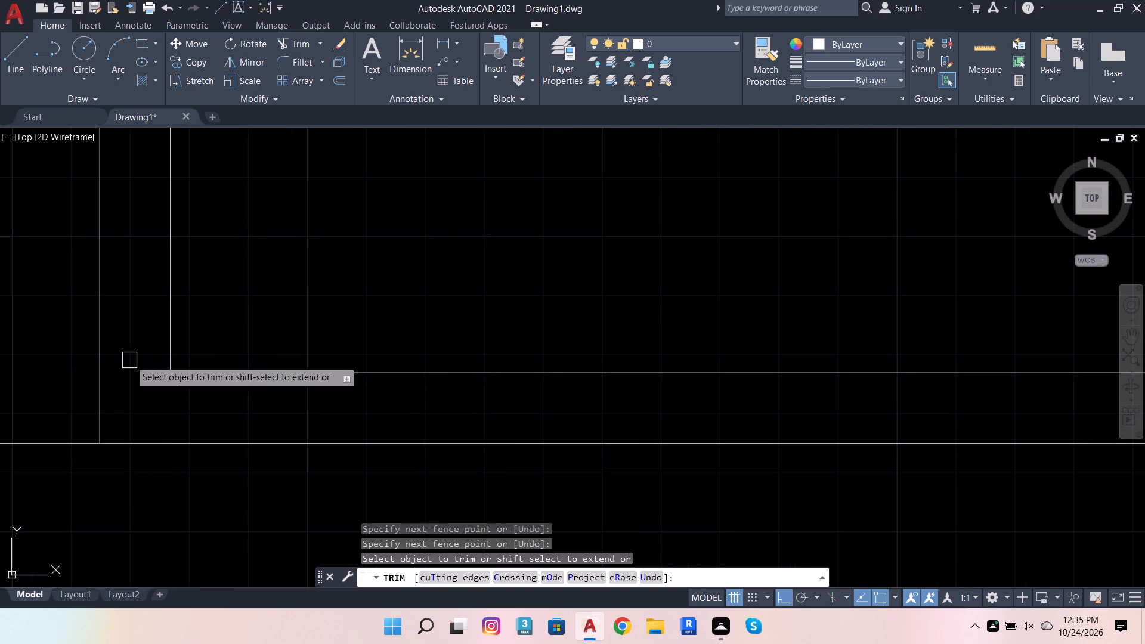
{"action": "scroll", "coordinate": [177, 470], "scroll_direction": "down", "scroll_amount": 5}
{"action": "scroll", "coordinate": [249, 487], "scroll_direction": "down", "scroll_amount": 1}
{"action": "scroll", "coordinate": [566, 493], "scroll_direction": "down", "scroll_amount": 1}
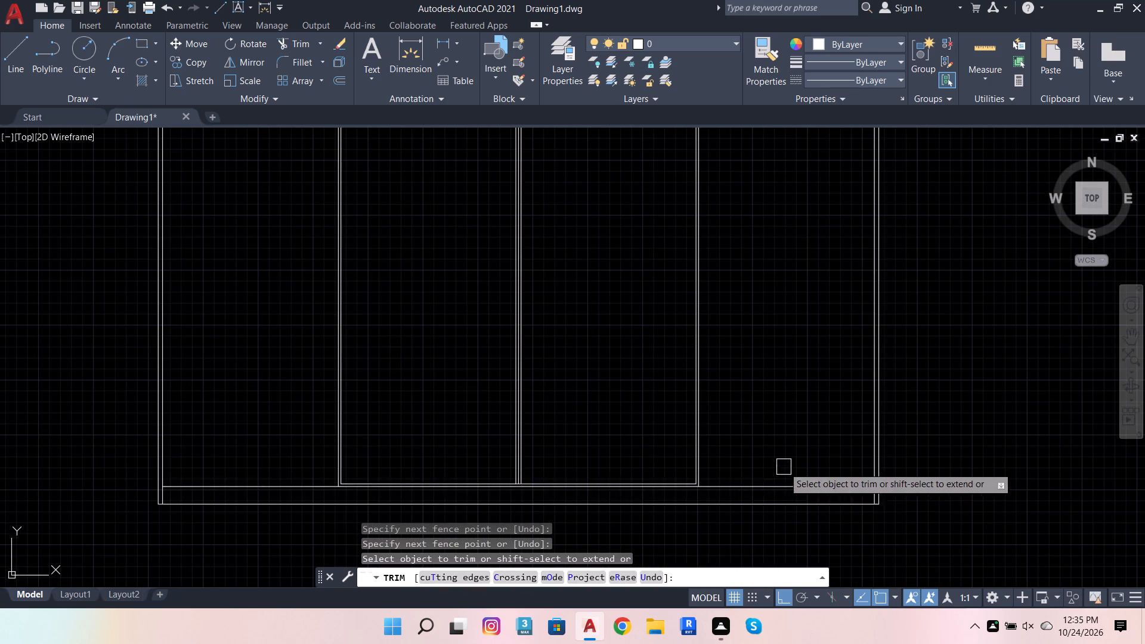
{"action": "scroll", "coordinate": [728, 512], "scroll_direction": "up", "scroll_amount": 1}
{"action": "scroll", "coordinate": [729, 512], "scroll_direction": "down", "scroll_amount": 4}
{"action": "scroll", "coordinate": [717, 522], "scroll_direction": "up", "scroll_amount": 3}
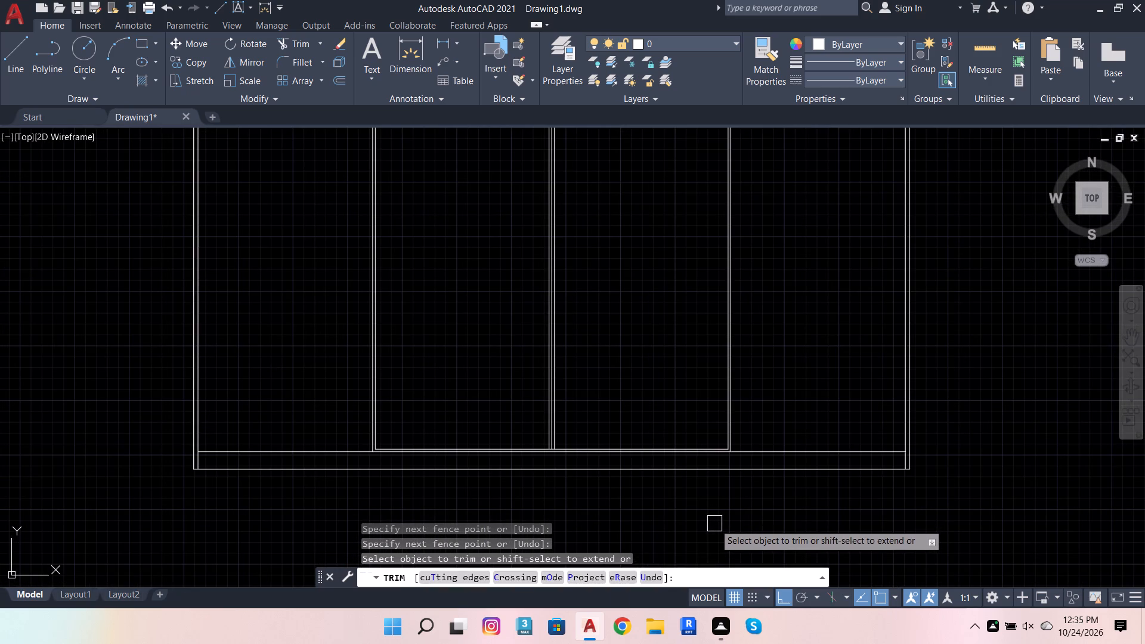
{"action": "key", "text": "Escape"}
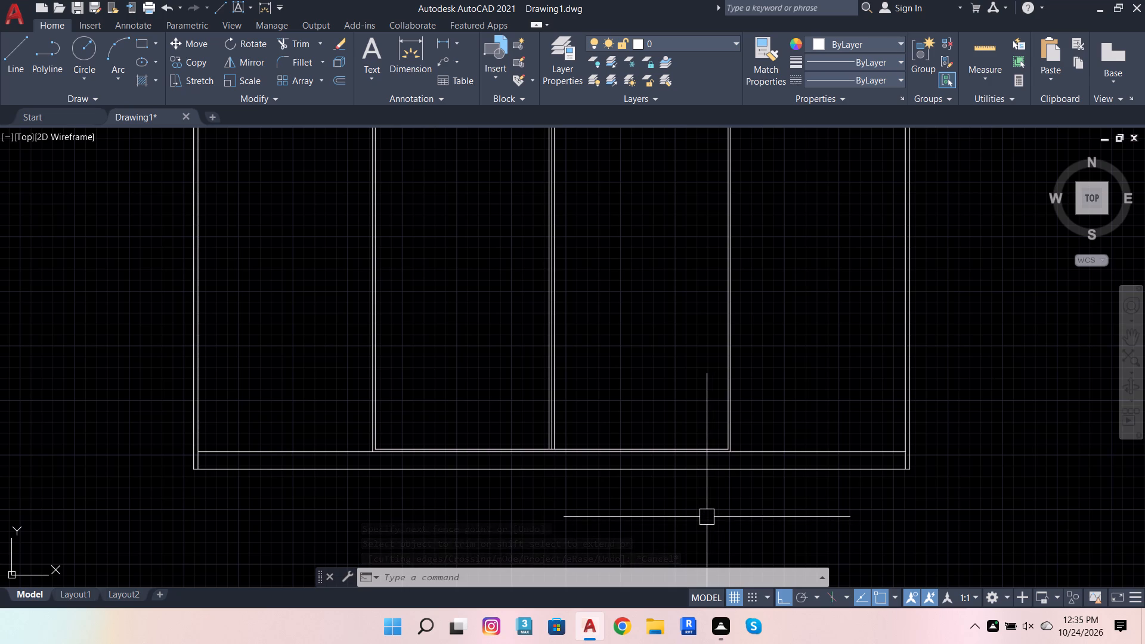
Offset the second bay's inner left, top and right frame lines 0.8" into the bay, and the bottom frame line 0.8" upward.
{"action": "scroll", "coordinate": [638, 542], "scroll_direction": "down", "scroll_amount": 2}
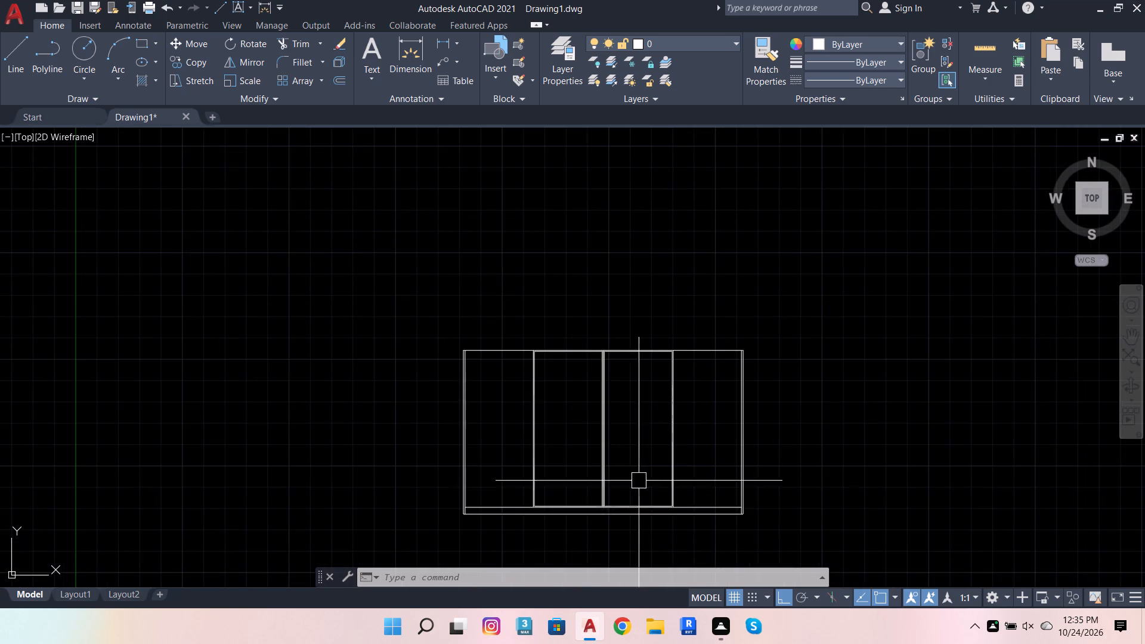
{"action": "scroll", "coordinate": [629, 435], "scroll_direction": "up", "scroll_amount": 3}
{"action": "scroll", "coordinate": [614, 256], "scroll_direction": "down", "scroll_amount": 2}
{"action": "scroll", "coordinate": [614, 242], "scroll_direction": "up", "scroll_amount": 1}
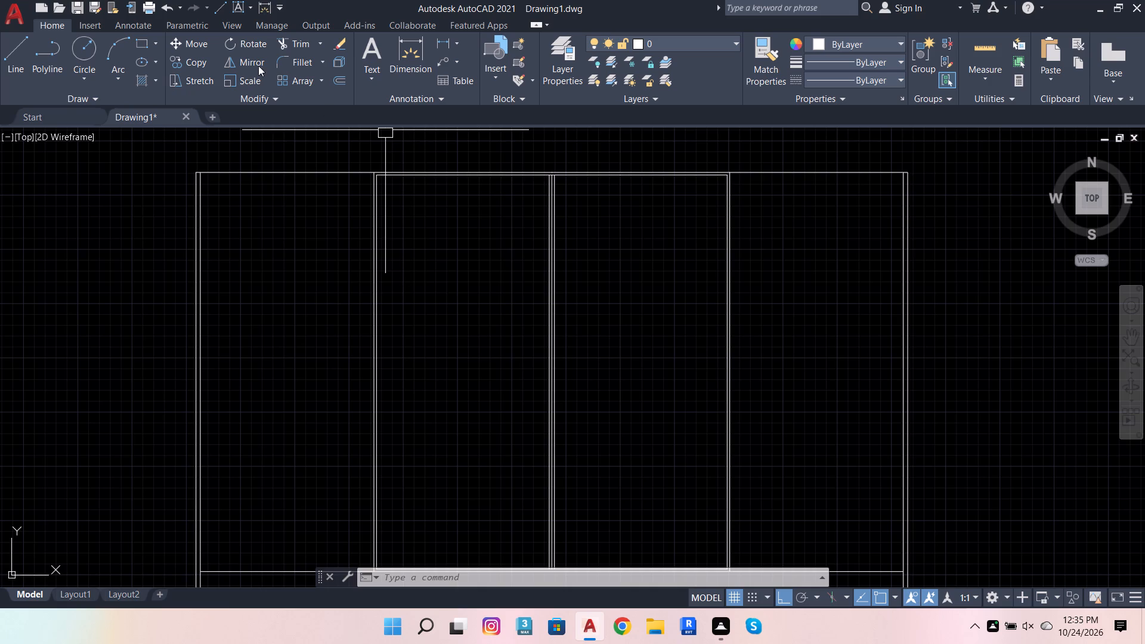
{"action": "left_click", "coordinate": [339, 76]}
{"action": "scroll", "coordinate": [408, 187], "scroll_direction": "up", "scroll_amount": 2}
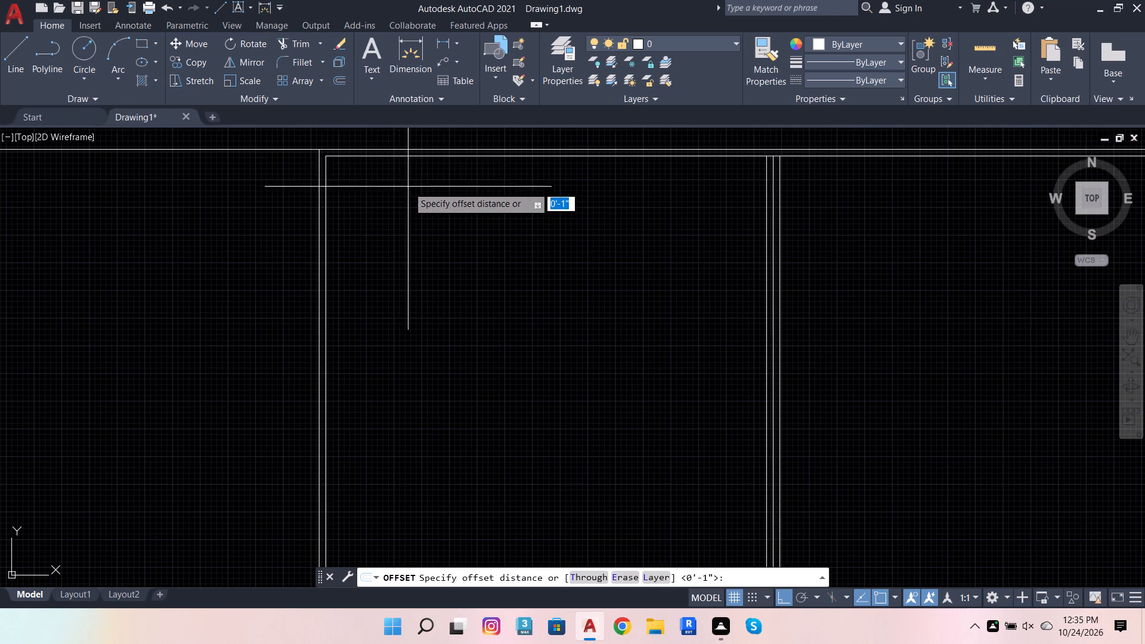
{"action": "left_click", "coordinate": [357, 156]}
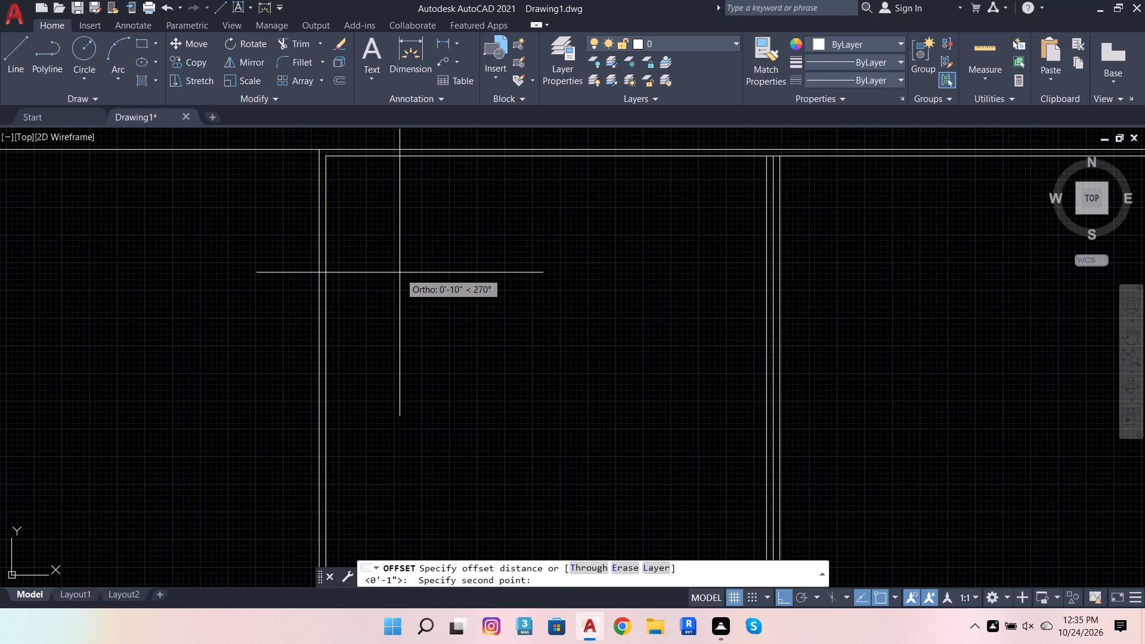
{"action": "type", "text": ".8"}
{"action": "key", "text": "Return"}
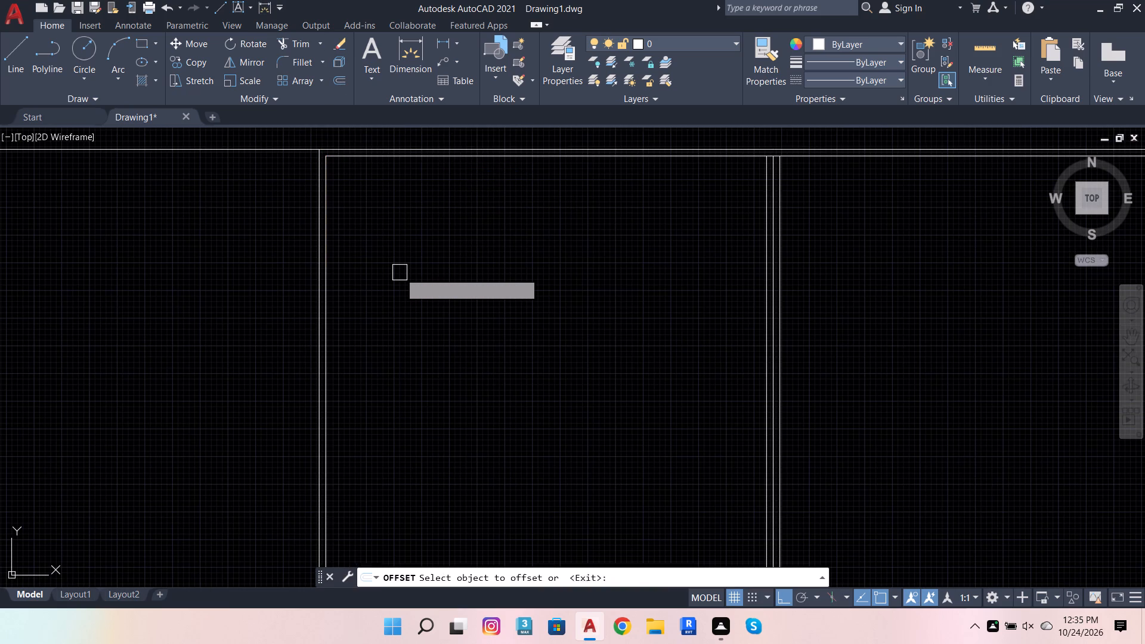
{"action": "left_click", "coordinate": [330, 200]}
{"action": "left_click", "coordinate": [413, 208]}
{"action": "left_click_drag", "start_coordinate": [409, 162], "coordinate": [411, 167]}
{"action": "left_click", "coordinate": [416, 199]}
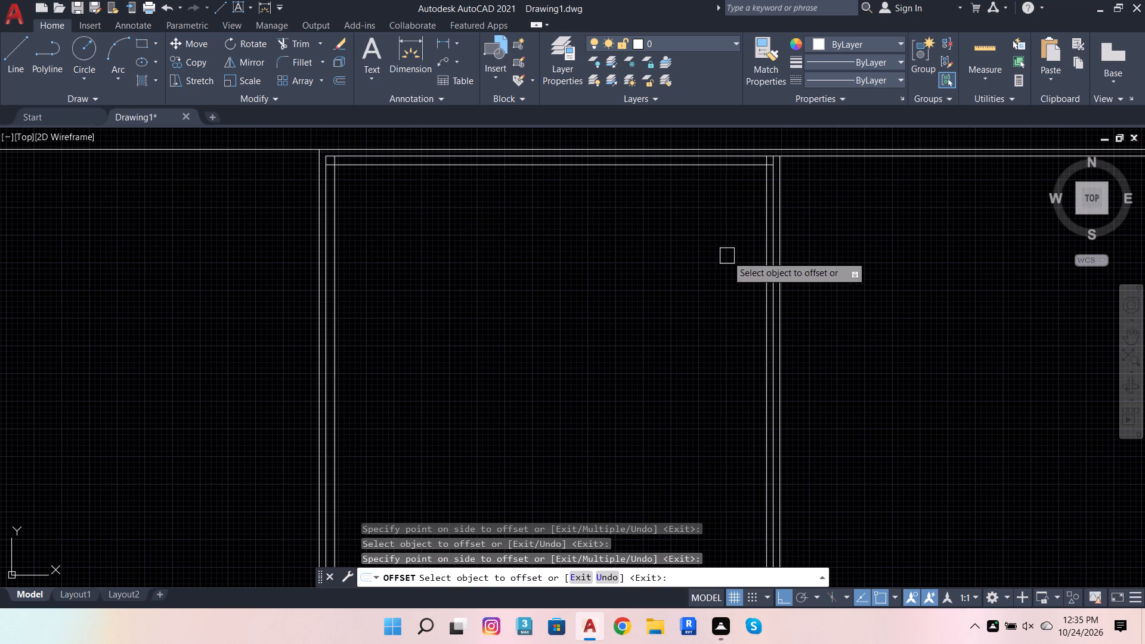
{"action": "left_click", "coordinate": [760, 252]}
{"action": "left_click", "coordinate": [682, 270]}
{"action": "scroll", "coordinate": [755, 215], "scroll_direction": "down", "scroll_amount": 3}
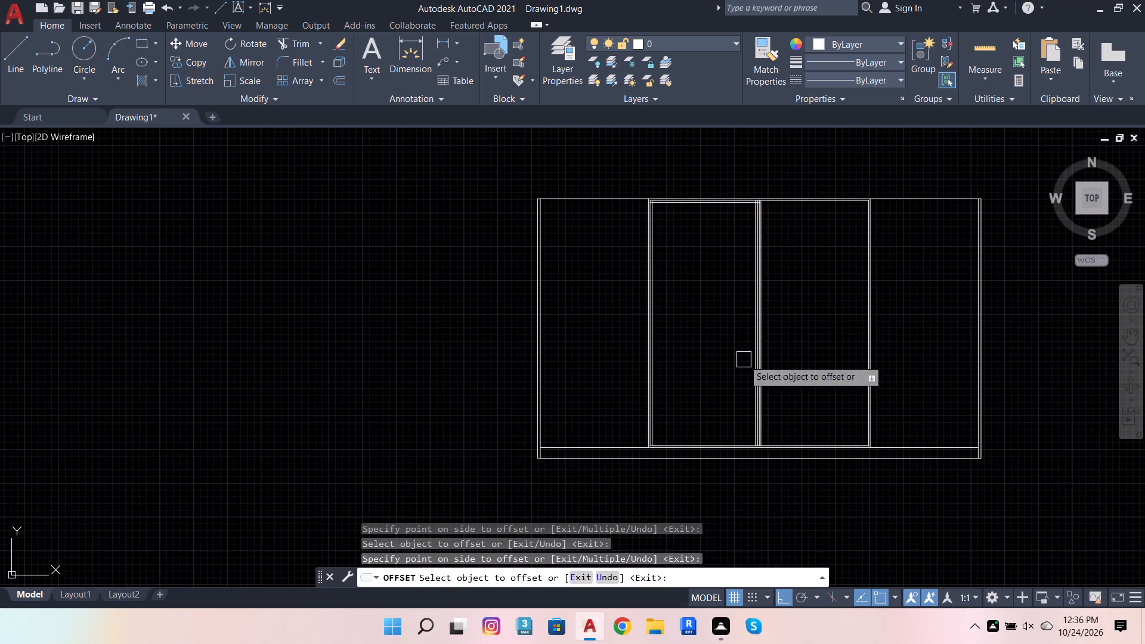
{"action": "scroll", "coordinate": [739, 460], "scroll_direction": "up", "scroll_amount": 3}
{"action": "left_click", "coordinate": [723, 397]}
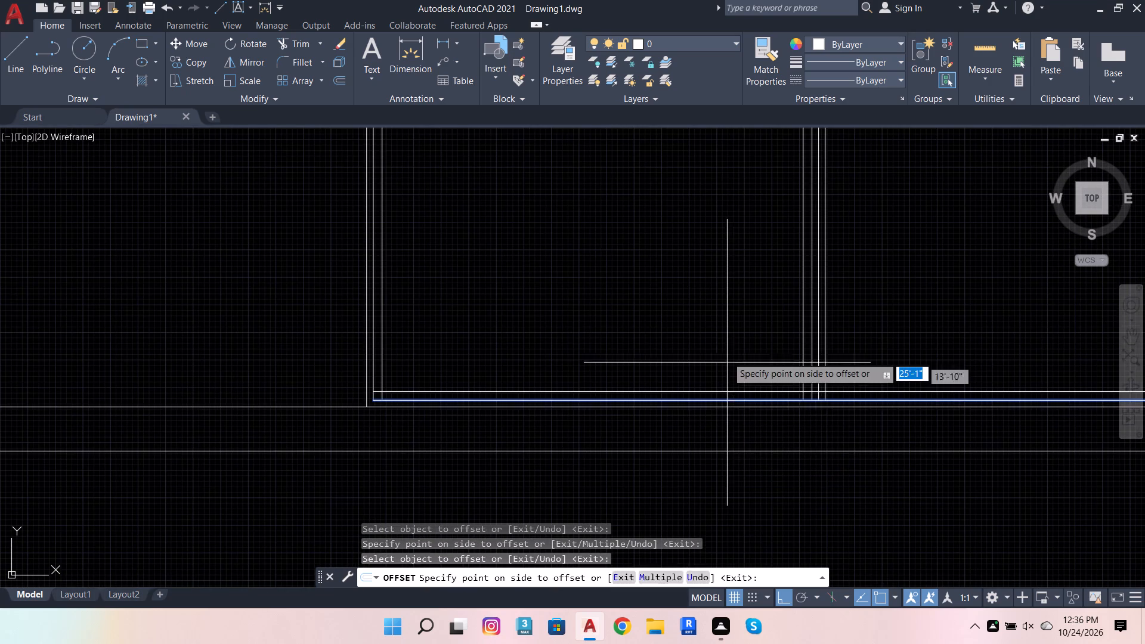
{"action": "left_click", "coordinate": [727, 349]}
Offset the third bay's inner right, left and top frame lines 0.8" into the bay.
{"action": "scroll", "coordinate": [639, 413], "scroll_direction": "down", "scroll_amount": 2}
{"action": "scroll", "coordinate": [859, 383], "scroll_direction": "up", "scroll_amount": 2}
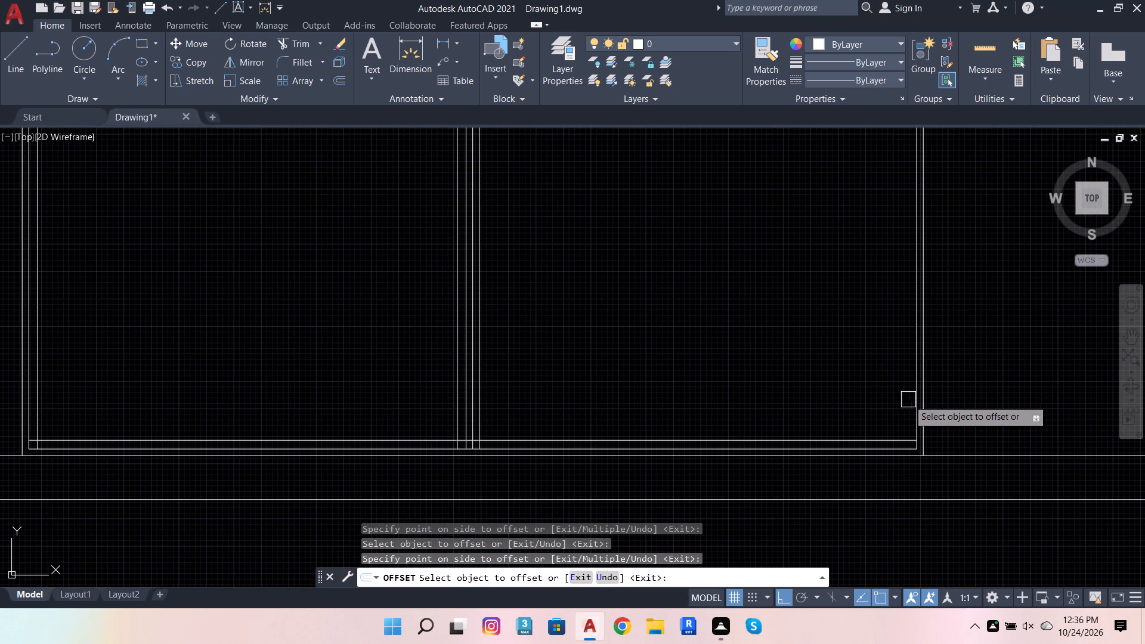
{"action": "left_click_drag", "start_coordinate": [912, 400], "coordinate": [900, 404]}
{"action": "left_click", "coordinate": [776, 411]}
{"action": "left_click", "coordinate": [487, 391]}
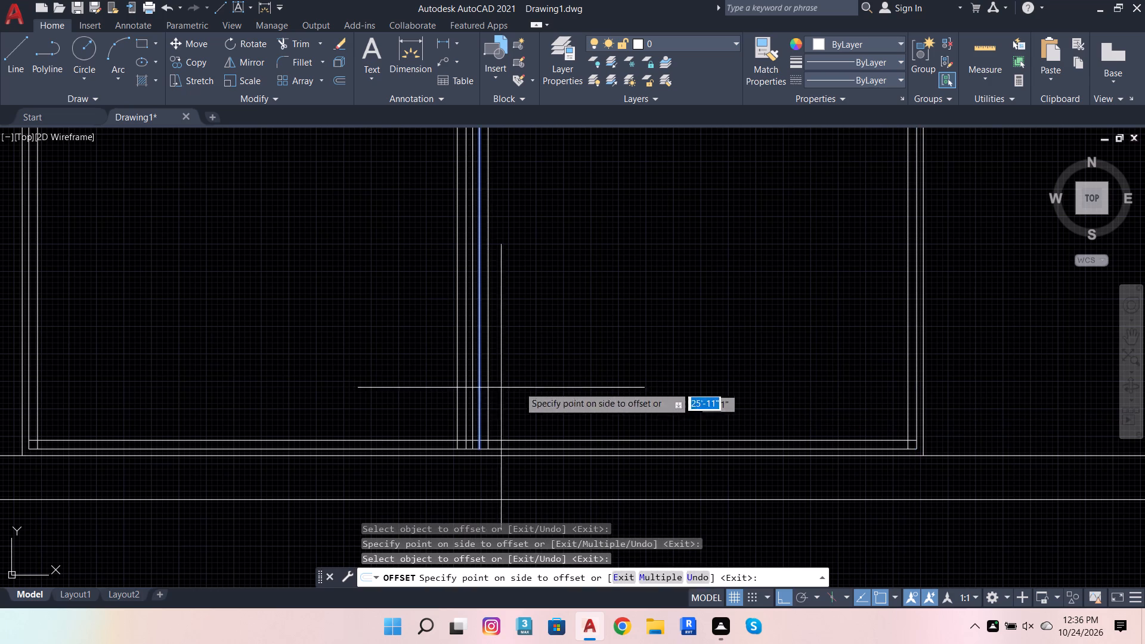
{"action": "left_click", "coordinate": [574, 386]}
{"action": "scroll", "coordinate": [596, 431], "scroll_direction": "down", "scroll_amount": 2}
{"action": "scroll", "coordinate": [621, 336], "scroll_direction": "down", "scroll_amount": 2}
{"action": "scroll", "coordinate": [625, 214], "scroll_direction": "up", "scroll_amount": 4}
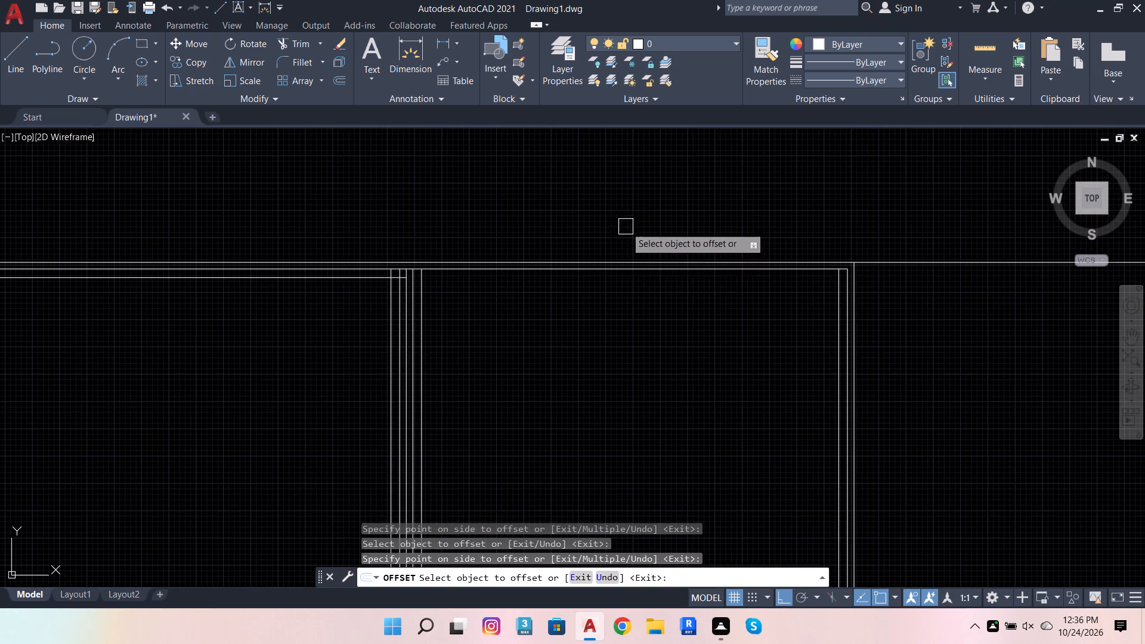
{"action": "left_click", "coordinate": [596, 273]}
{"action": "left_click", "coordinate": [581, 308]}
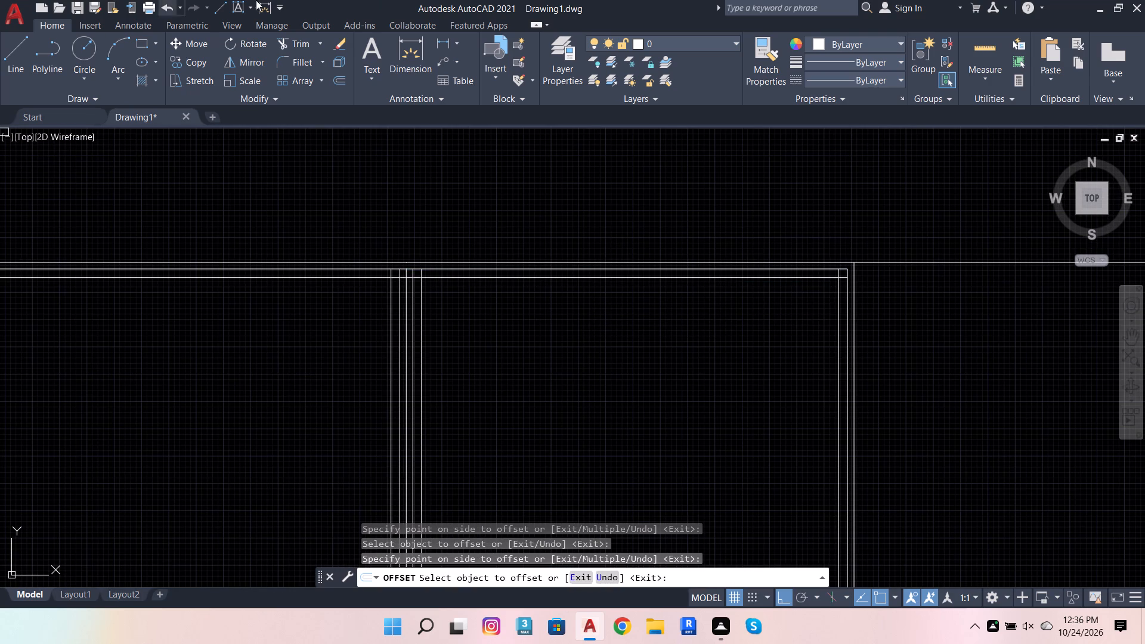
Trim the overlapping 0.8" offset line ends at the second bay's top-right and third bay's top-left inner corners.
{"action": "left_click", "coordinate": [305, 44]}
{"action": "scroll", "coordinate": [383, 226], "scroll_direction": "up", "scroll_amount": 3}
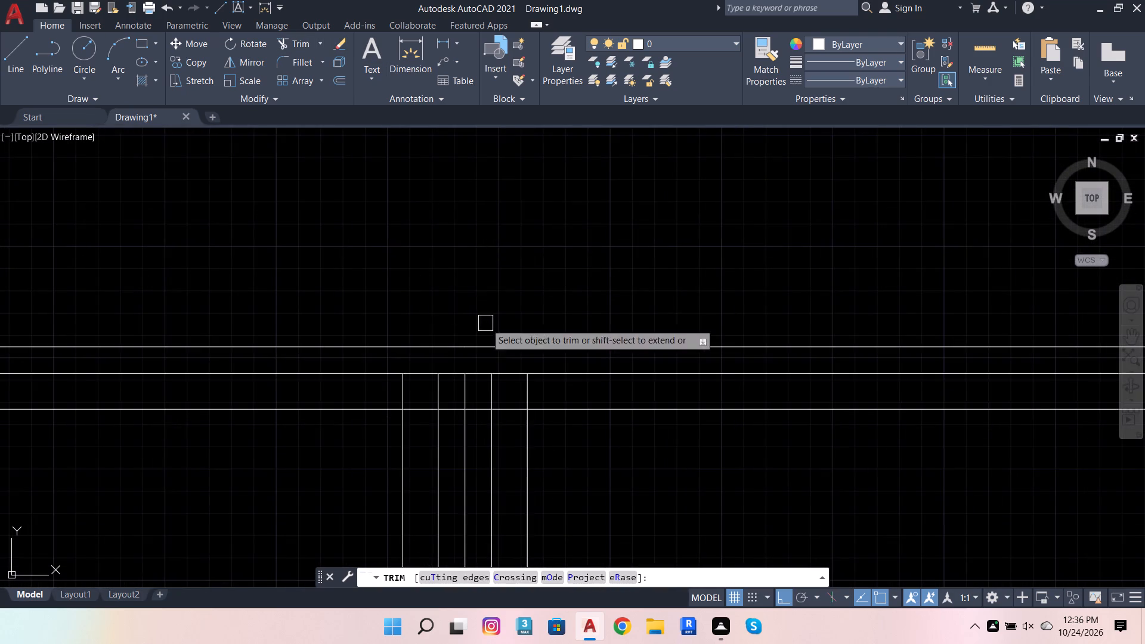
{"action": "scroll", "coordinate": [507, 378], "scroll_direction": "down", "scroll_amount": 1}
{"action": "scroll", "coordinate": [433, 408], "scroll_direction": "down", "scroll_amount": 2}
{"action": "scroll", "coordinate": [434, 408], "scroll_direction": "up", "scroll_amount": 4}
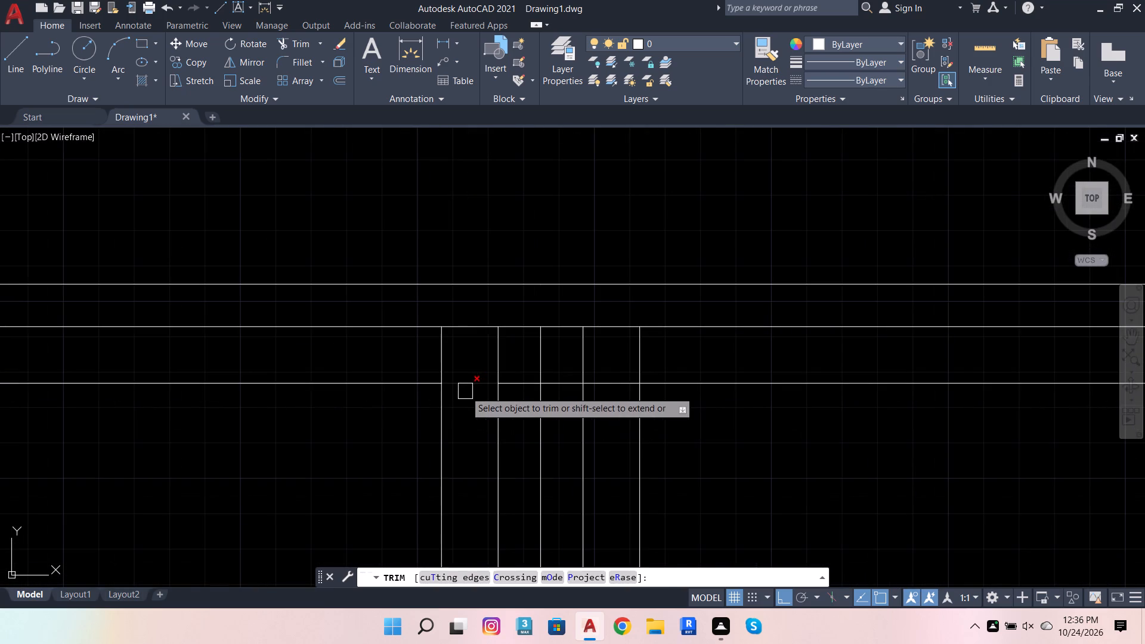
{"action": "left_click", "coordinate": [465, 391]}
{"action": "left_click", "coordinate": [437, 365]}
{"action": "left_click", "coordinate": [611, 383]}
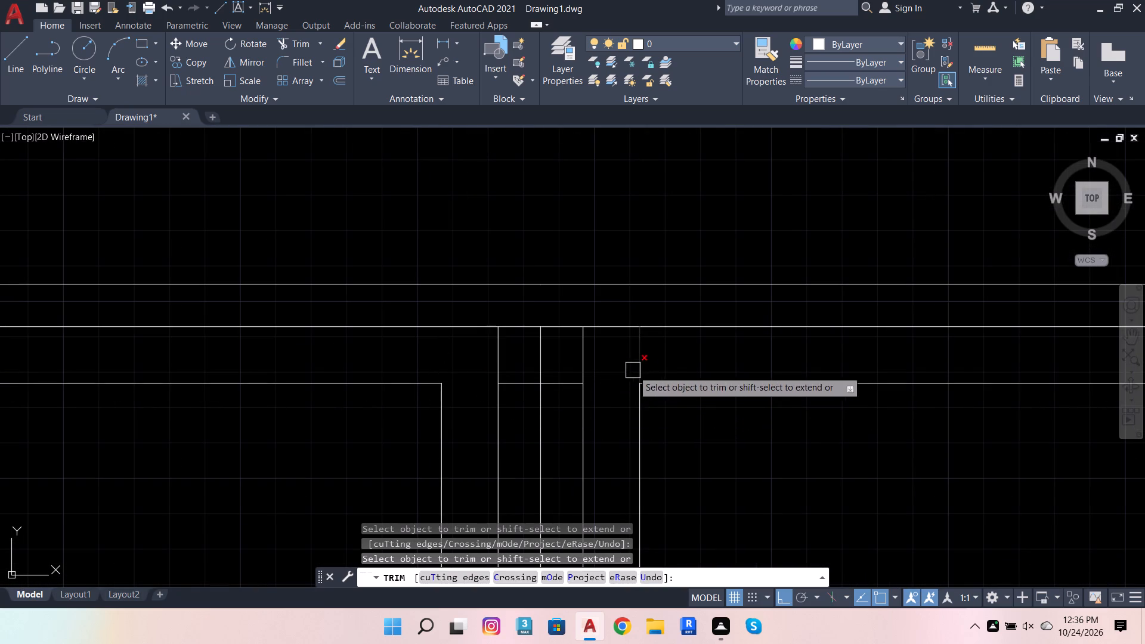
{"action": "left_click", "coordinate": [636, 369]}
Trim away the centre divider line and the top frame line pieces left between the second and third bays.
{"action": "left_click", "coordinate": [559, 379]}
{"action": "left_click", "coordinate": [523, 380]}
{"action": "left_click", "coordinate": [539, 376]}
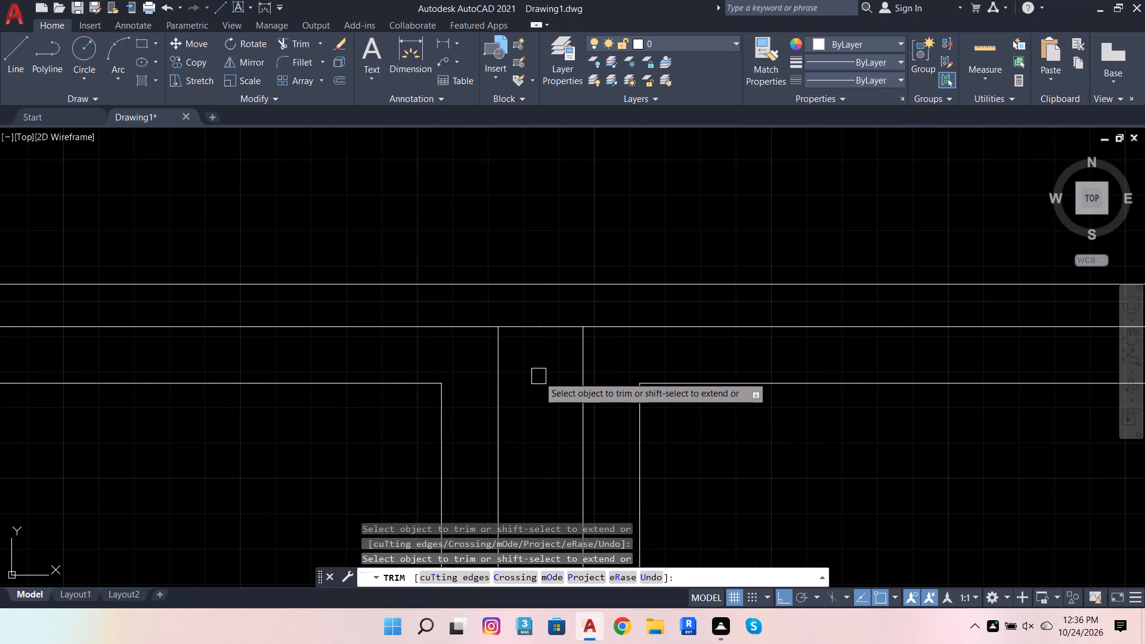
{"action": "scroll", "coordinate": [537, 393], "scroll_direction": "down", "scroll_amount": 1}
{"action": "left_click", "coordinate": [543, 352]}
{"action": "left_click", "coordinate": [538, 351]}
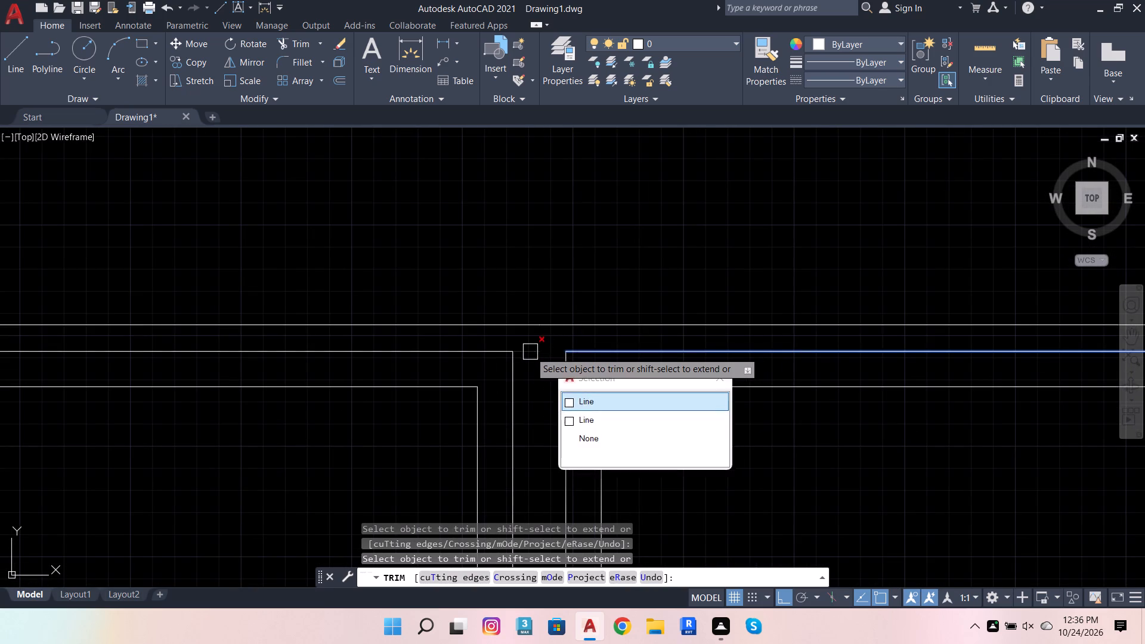
{"action": "left_click", "coordinate": [530, 352]}
Trim the overlapping 0.8" offset line ends at the second bay's top-left inner corner.
{"action": "scroll", "coordinate": [638, 277], "scroll_direction": "down", "scroll_amount": 4}
{"action": "scroll", "coordinate": [658, 333], "scroll_direction": "down", "scroll_amount": 2}
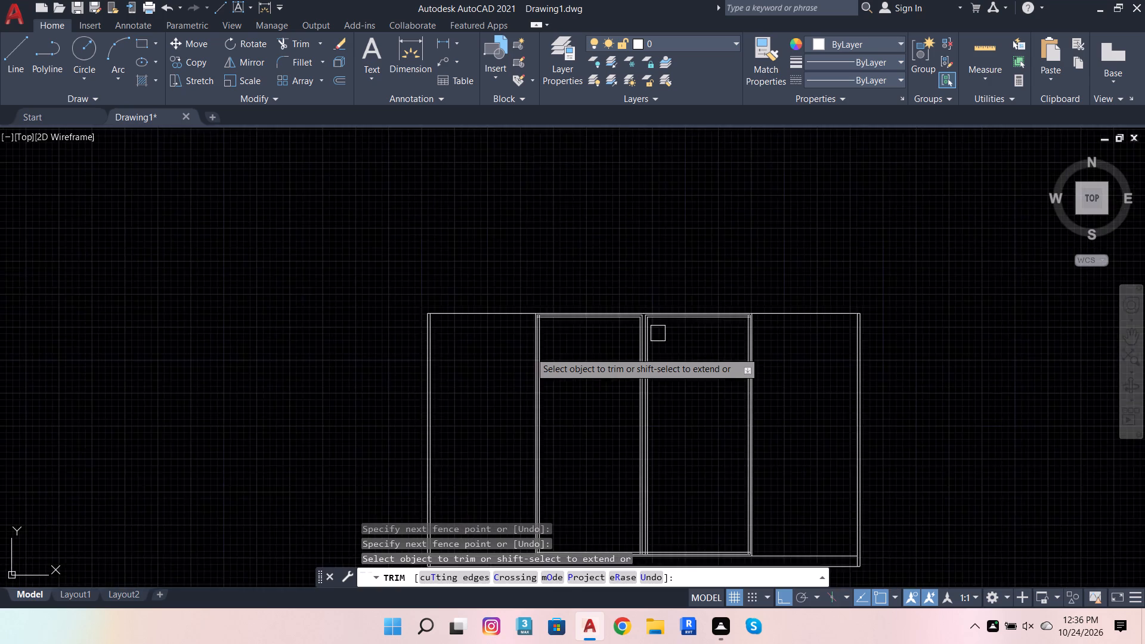
{"action": "scroll", "coordinate": [658, 333], "scroll_direction": "up", "scroll_amount": 4}
{"action": "scroll", "coordinate": [562, 341], "scroll_direction": "down", "scroll_amount": 3}
{"action": "scroll", "coordinate": [375, 348], "scroll_direction": "up", "scroll_amount": 3}
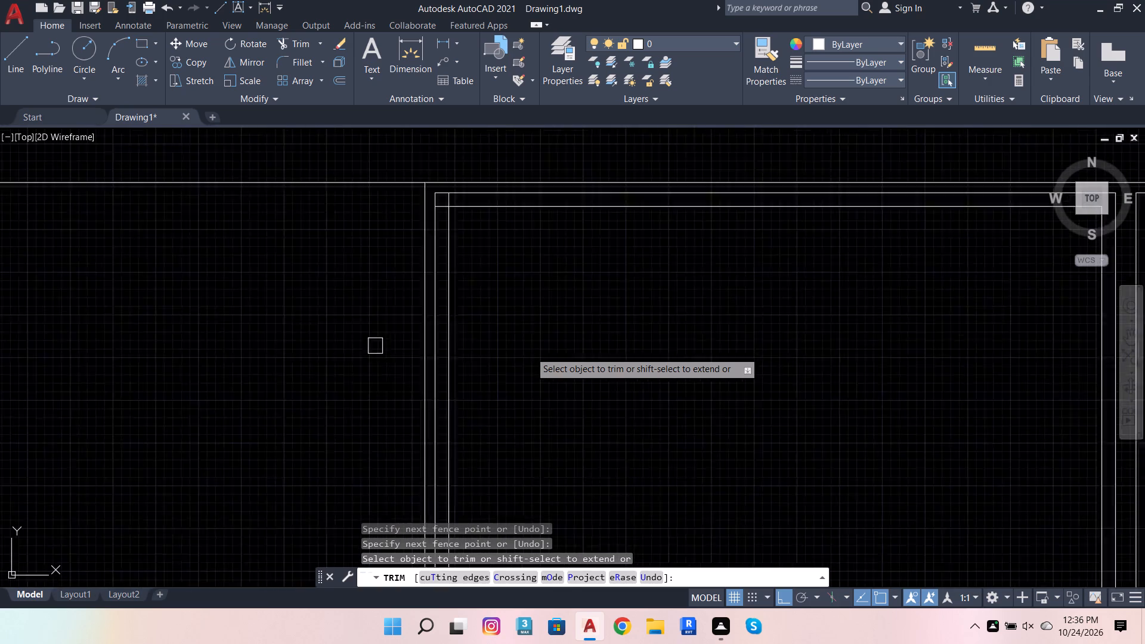
{"action": "scroll", "coordinate": [375, 344], "scroll_direction": "up", "scroll_amount": 1}
{"action": "scroll", "coordinate": [471, 266], "scroll_direction": "down", "scroll_amount": 2}
{"action": "scroll", "coordinate": [481, 216], "scroll_direction": "up", "scroll_amount": 4}
{"action": "left_click", "coordinate": [468, 168]}
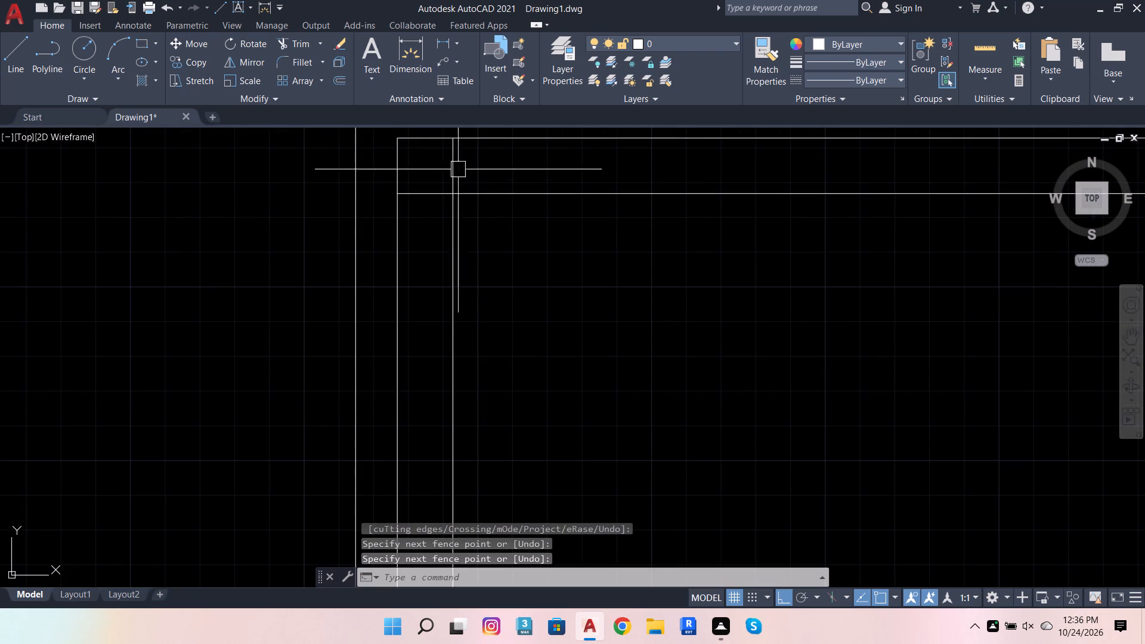
{"action": "left_click", "coordinate": [456, 170]}
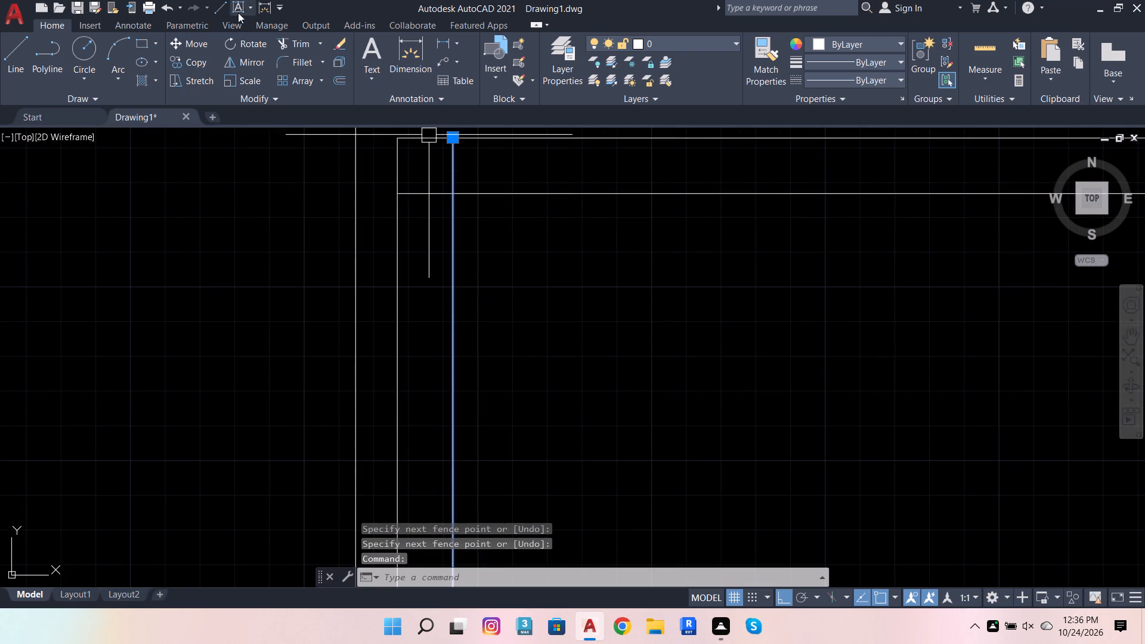
{"action": "left_click", "coordinate": [287, 41]}
{"action": "left_click", "coordinate": [447, 166]}
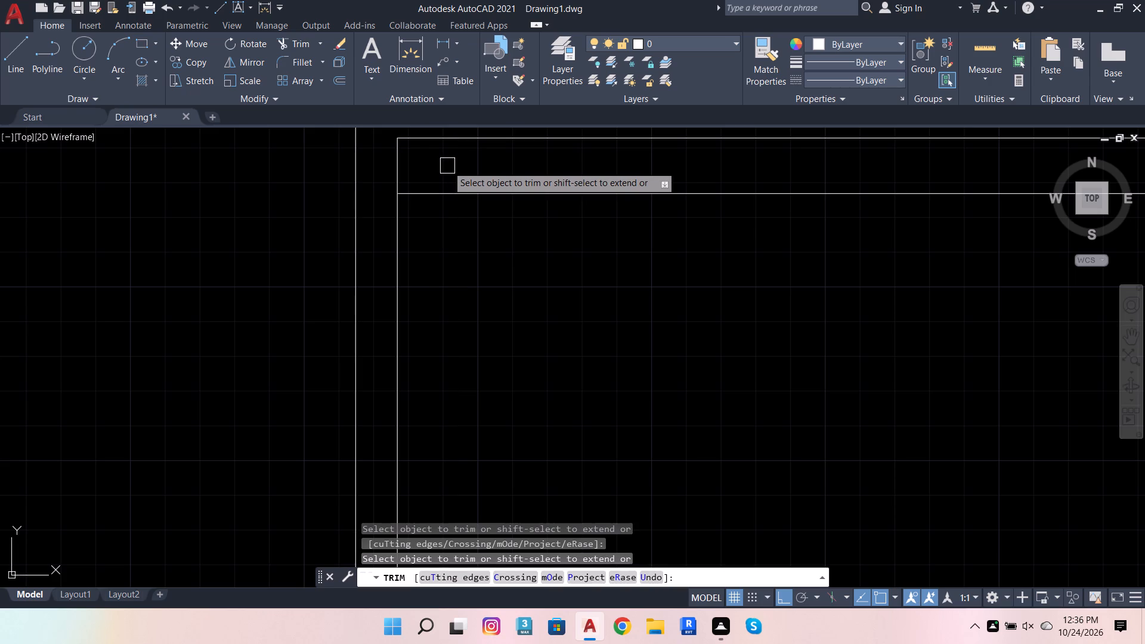
{"action": "key", "text": "ctrl+z"}
{"action": "left_click", "coordinate": [412, 188]}
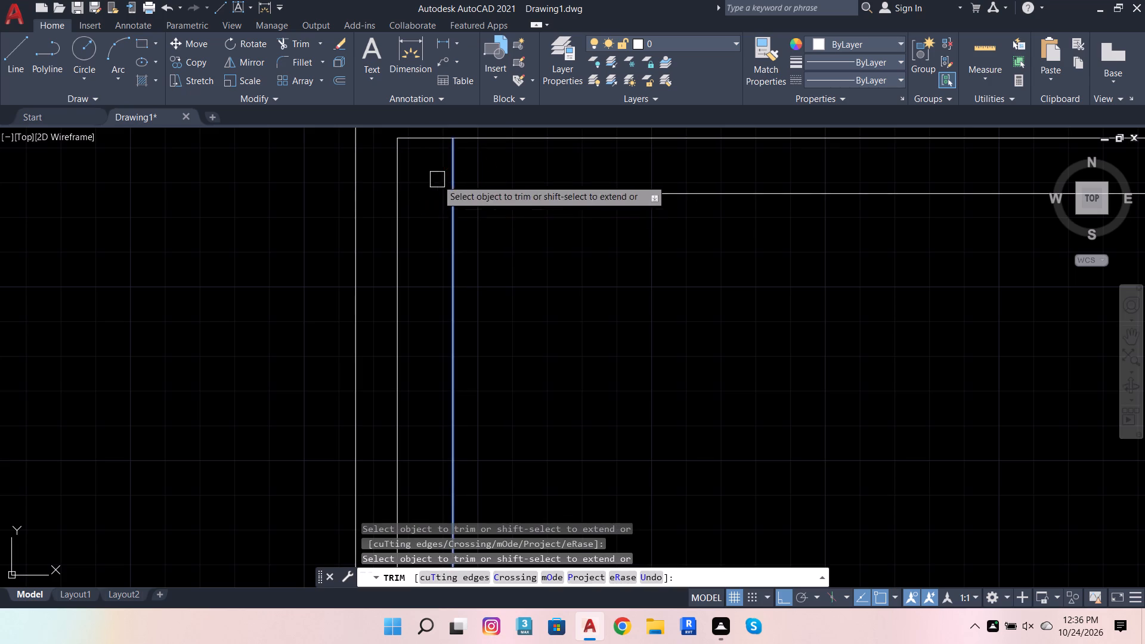
{"action": "scroll", "coordinate": [462, 260], "scroll_direction": "down", "scroll_amount": 6}
{"action": "scroll", "coordinate": [506, 281], "scroll_direction": "up", "scroll_amount": 4}
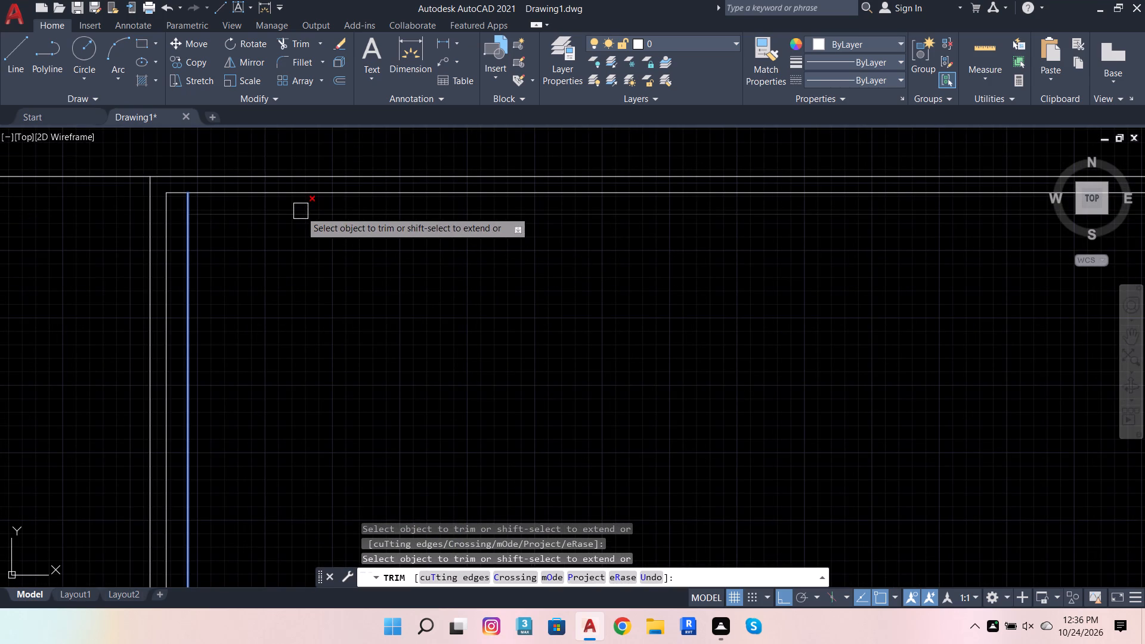
{"action": "left_click", "coordinate": [290, 212], "text": "shift"}
{"action": "scroll", "coordinate": [201, 208], "scroll_direction": "up", "scroll_amount": 2}
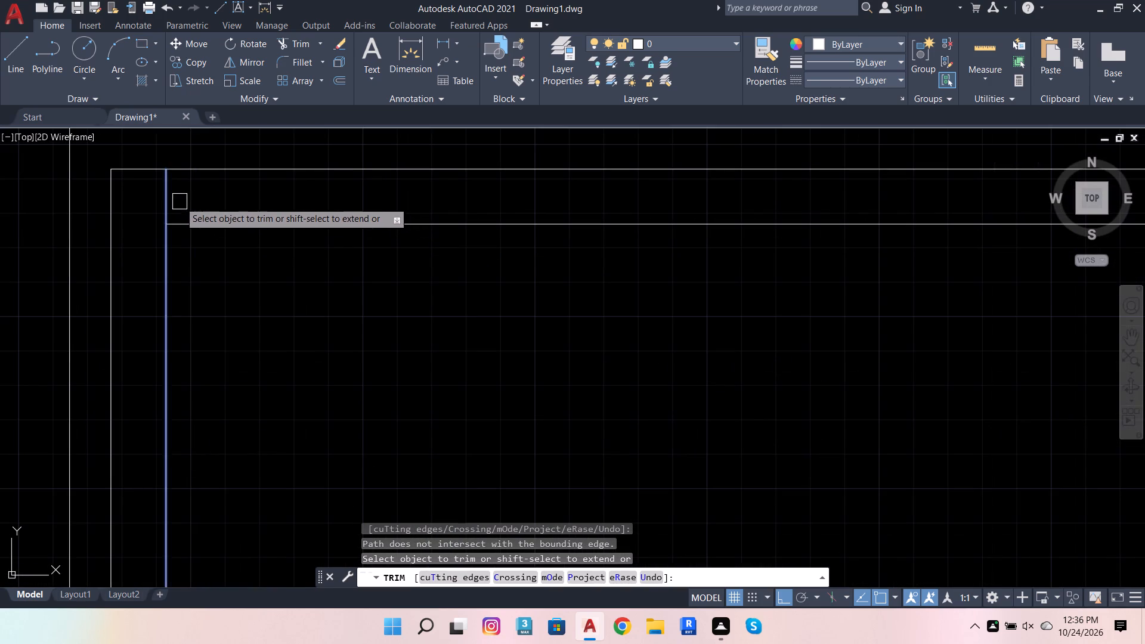
{"action": "key", "text": "Escape"}
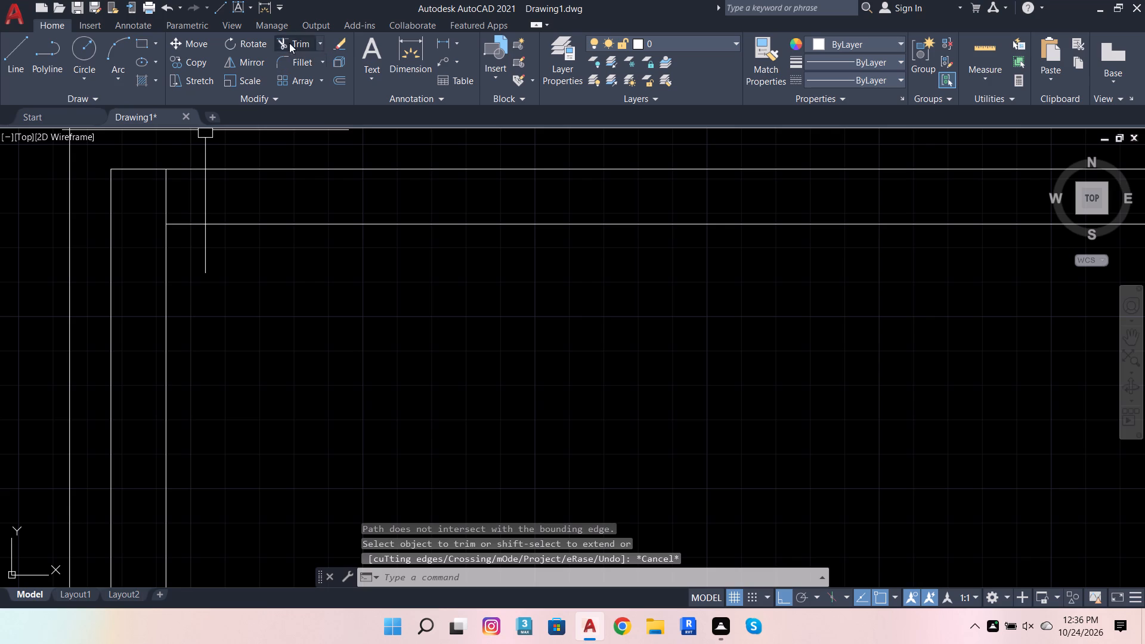
{"action": "left_click", "coordinate": [292, 48]}
{"action": "left_click", "coordinate": [171, 193]}
Trim the overlapping 0.8" offset line ends at the third bay's top-right and bottom-right inner corners.
{"action": "scroll", "coordinate": [196, 283], "scroll_direction": "down", "scroll_amount": 6}
{"action": "scroll", "coordinate": [516, 337], "scroll_direction": "up", "scroll_amount": 2}
{"action": "scroll", "coordinate": [549, 246], "scroll_direction": "up", "scroll_amount": 3}
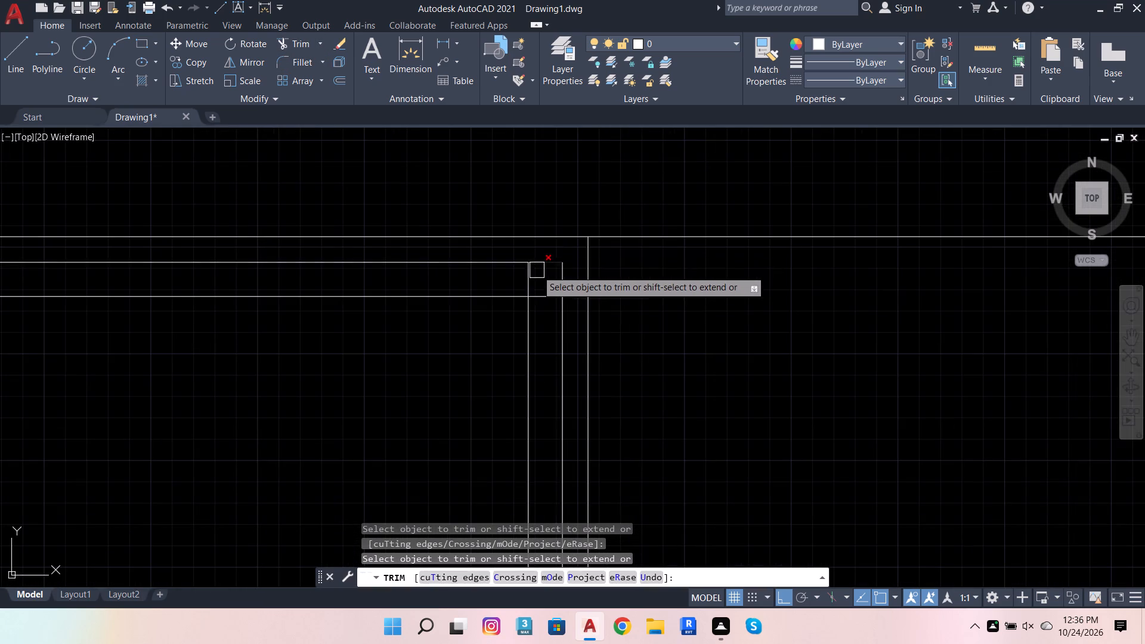
{"action": "left_click", "coordinate": [527, 281]}
{"action": "left_click", "coordinate": [537, 295]}
{"action": "scroll", "coordinate": [587, 202], "scroll_direction": "down", "scroll_amount": 6}
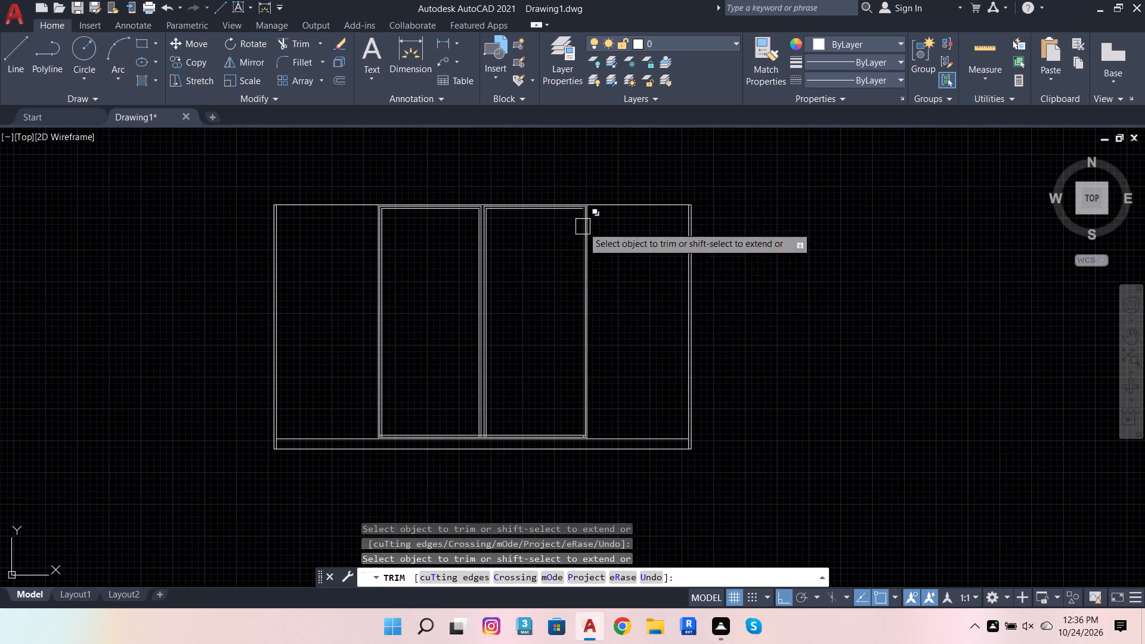
{"action": "scroll", "coordinate": [587, 422], "scroll_direction": "up", "scroll_amount": 5}
{"action": "scroll", "coordinate": [572, 455], "scroll_direction": "down", "scroll_amount": 3}
{"action": "scroll", "coordinate": [564, 482], "scroll_direction": "up", "scroll_amount": 5}
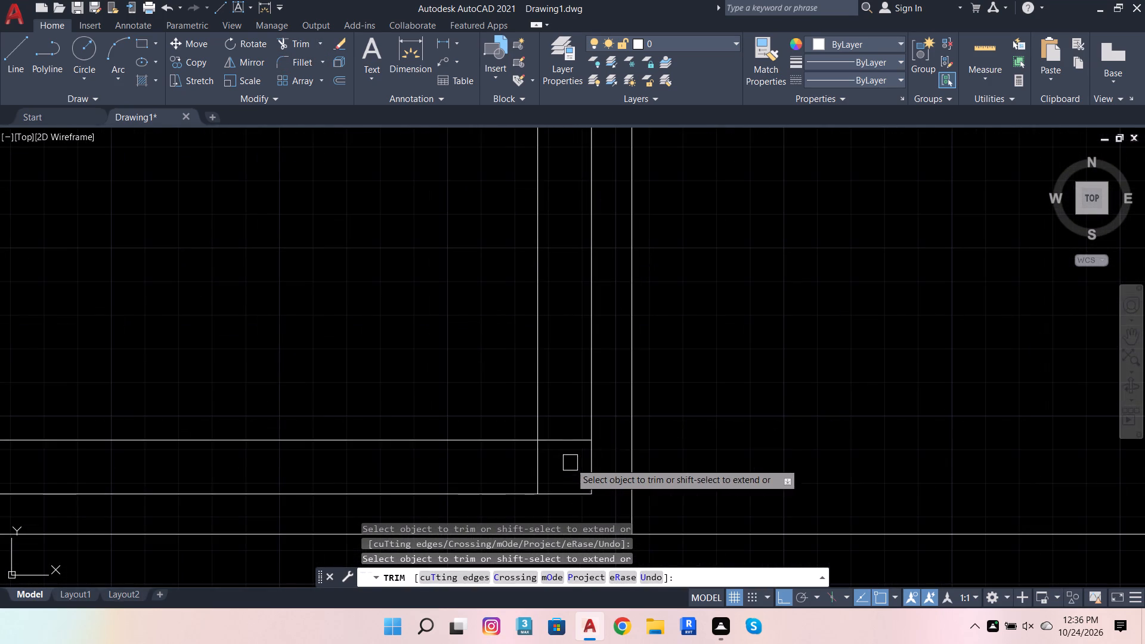
{"action": "left_click", "coordinate": [570, 426]}
{"action": "left_click", "coordinate": [528, 463]}
{"action": "scroll", "coordinate": [692, 422], "scroll_direction": "down", "scroll_amount": 5}
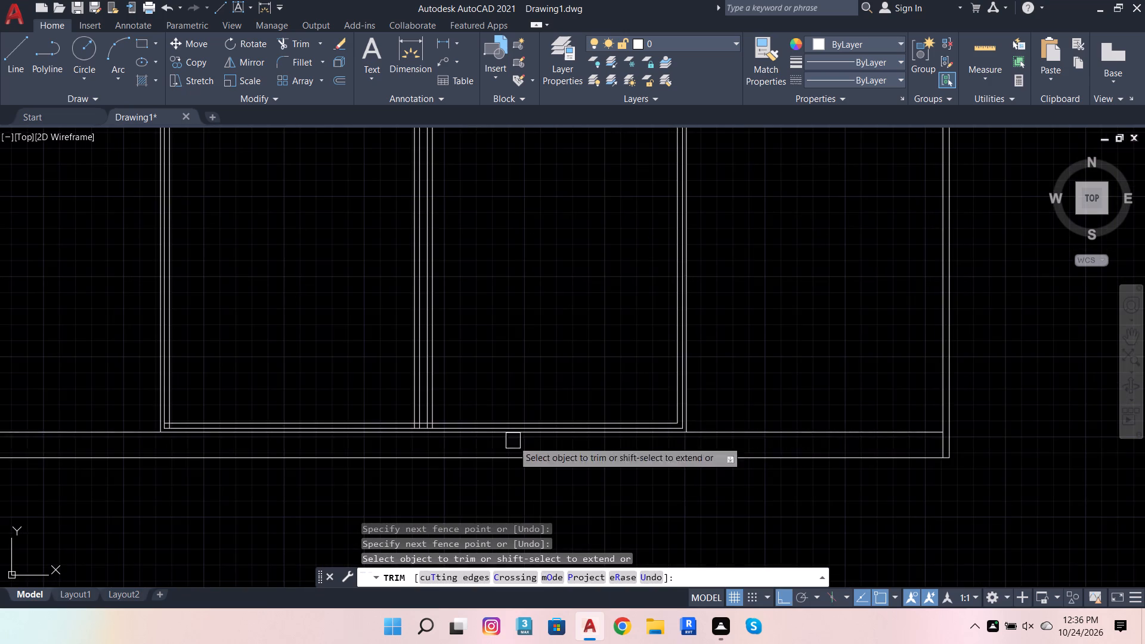
Trim the bottom frame line pieces between the second and third bays and the overlapping 0.8" offset ends at their facing bottom corners.
{"action": "scroll", "coordinate": [400, 432], "scroll_direction": "up", "scroll_amount": 4}
{"action": "left_click", "coordinate": [623, 394]}
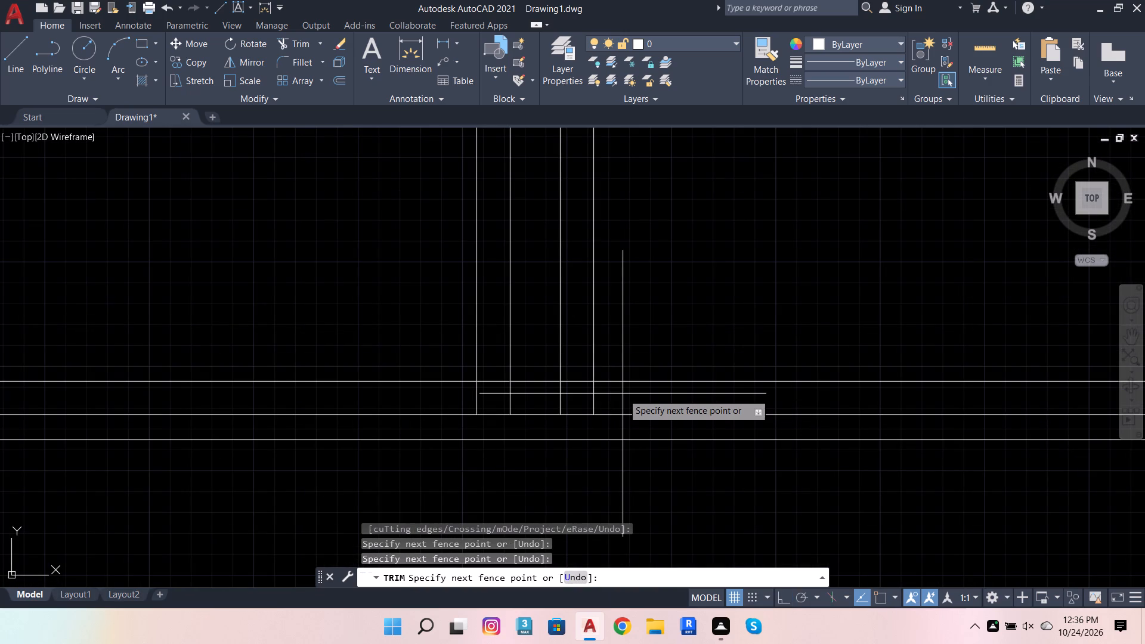
{"action": "left_click", "coordinate": [577, 400]}
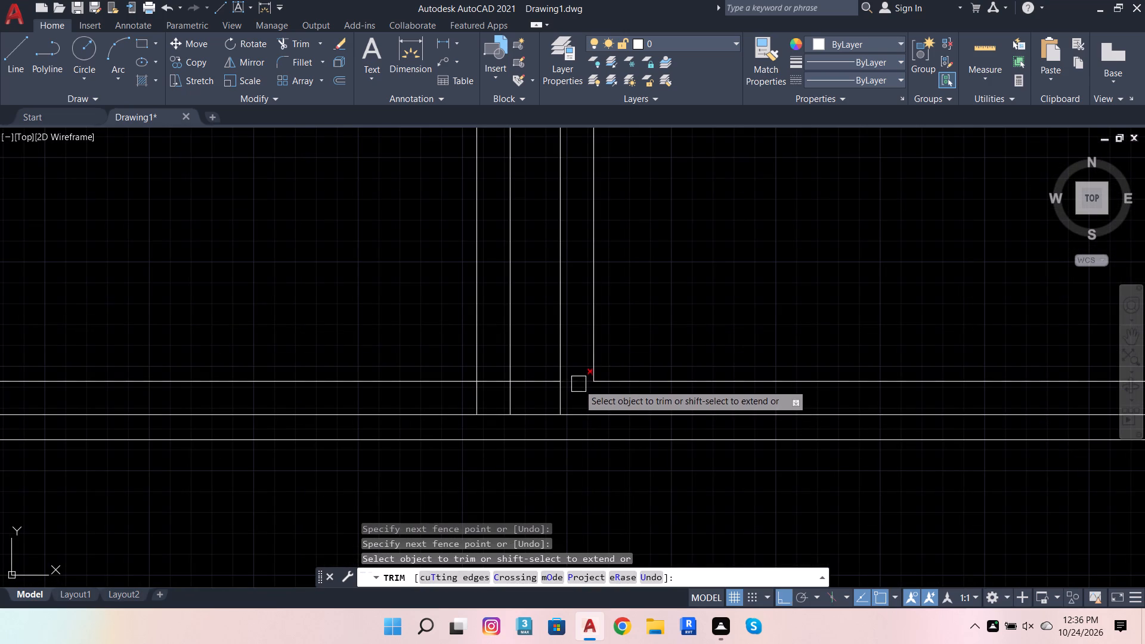
{"action": "left_click", "coordinate": [578, 383]}
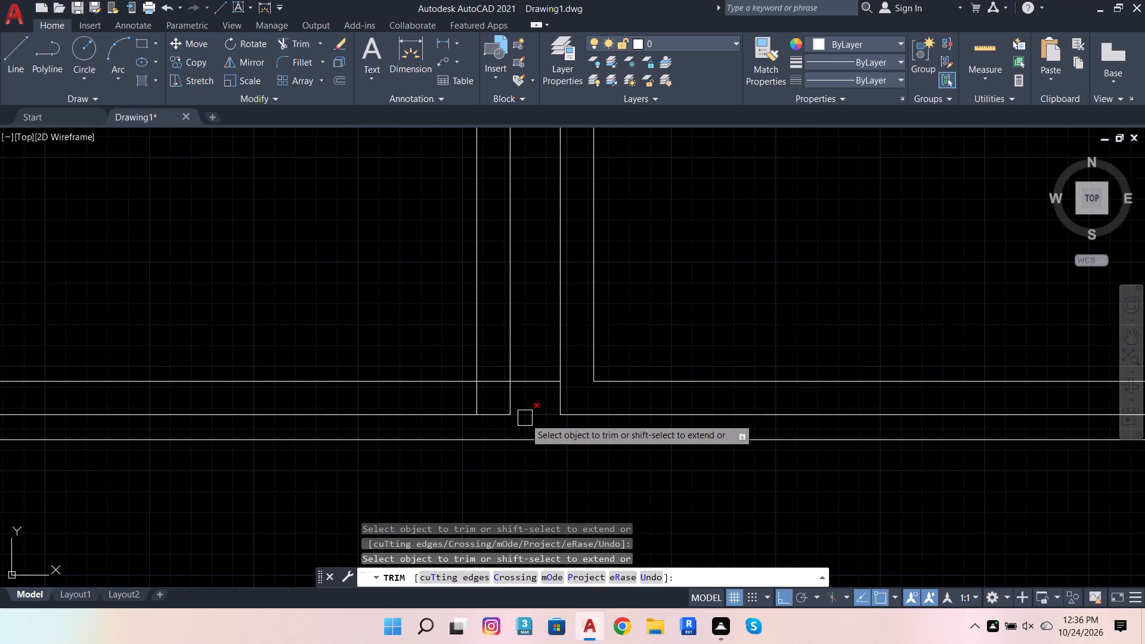
{"action": "left_click", "coordinate": [525, 419]}
{"action": "left_click", "coordinate": [538, 380]}
{"action": "left_click", "coordinate": [491, 382]}
{"action": "left_click", "coordinate": [478, 398]}
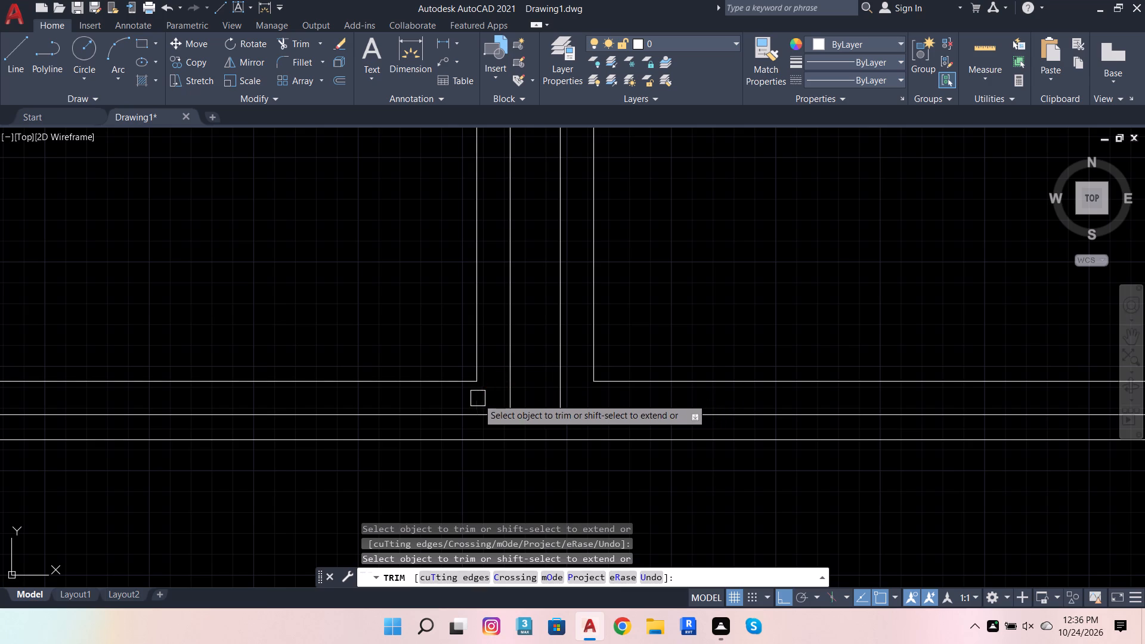
Trim the overlapping 0.8" offset line ends at the second bay's bottom-left inner corner.
{"action": "scroll", "coordinate": [630, 414], "scroll_direction": "down", "scroll_amount": 2}
{"action": "scroll", "coordinate": [557, 406], "scroll_direction": "down", "scroll_amount": 3}
{"action": "scroll", "coordinate": [438, 408], "scroll_direction": "up", "scroll_amount": 4}
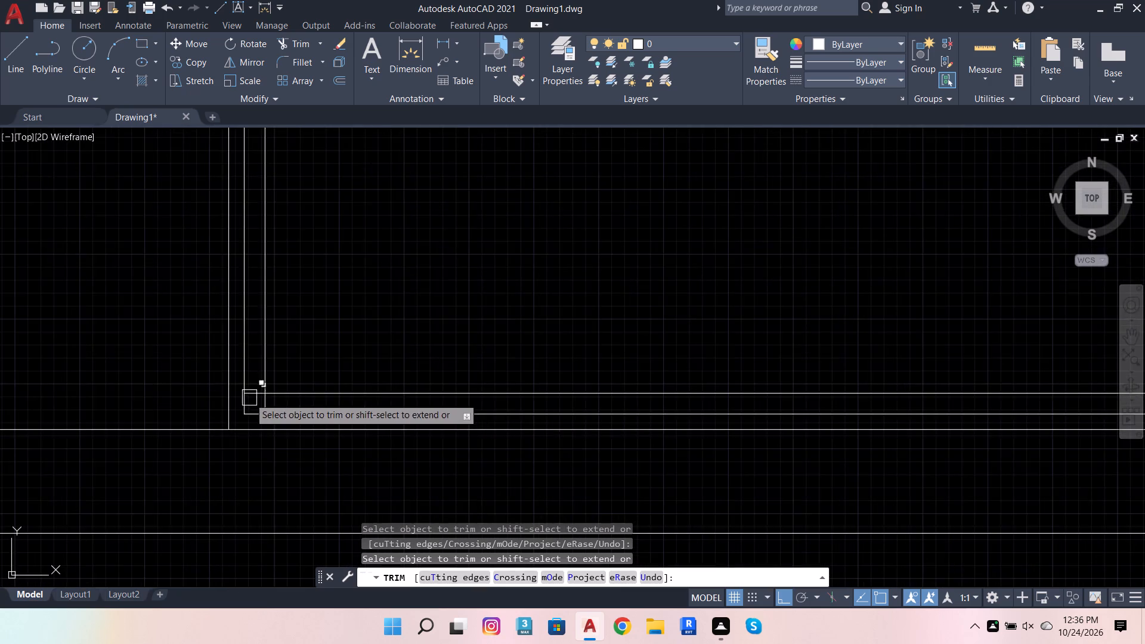
{"action": "scroll", "coordinate": [249, 398], "scroll_direction": "up", "scroll_amount": 3}
{"action": "left_click", "coordinate": [273, 375]}
{"action": "left_click", "coordinate": [309, 406]}
{"action": "key", "text": "Escape"}
{"action": "key", "text": "Escape"}
{"action": "key", "text": "Escape"}
{"action": "key", "text": "Escape"}
{"action": "key", "text": "Escape"}
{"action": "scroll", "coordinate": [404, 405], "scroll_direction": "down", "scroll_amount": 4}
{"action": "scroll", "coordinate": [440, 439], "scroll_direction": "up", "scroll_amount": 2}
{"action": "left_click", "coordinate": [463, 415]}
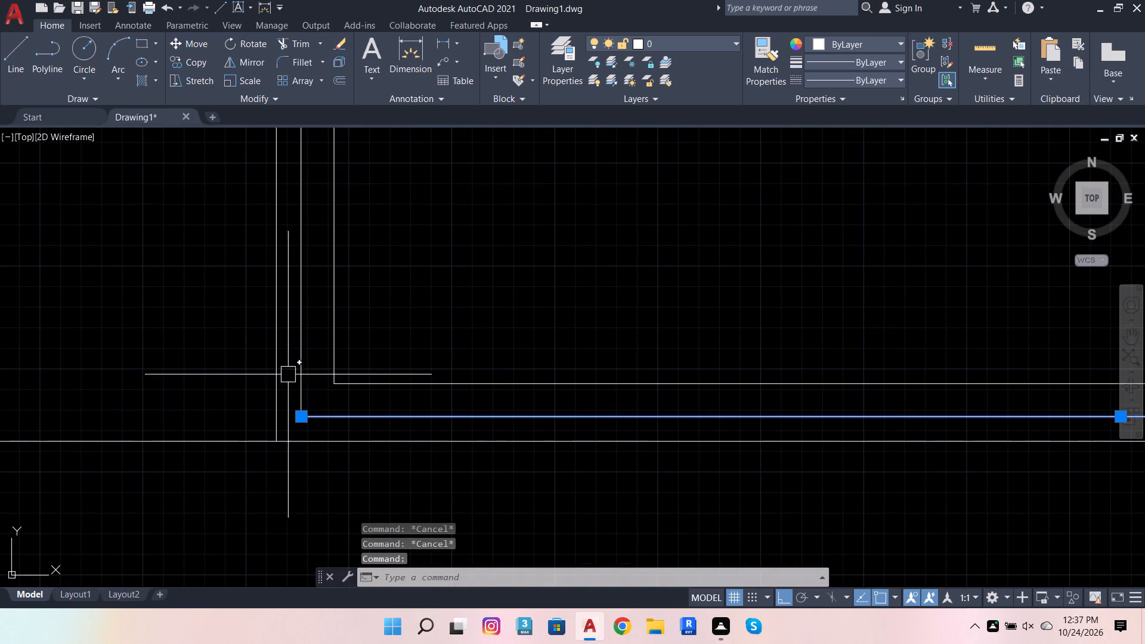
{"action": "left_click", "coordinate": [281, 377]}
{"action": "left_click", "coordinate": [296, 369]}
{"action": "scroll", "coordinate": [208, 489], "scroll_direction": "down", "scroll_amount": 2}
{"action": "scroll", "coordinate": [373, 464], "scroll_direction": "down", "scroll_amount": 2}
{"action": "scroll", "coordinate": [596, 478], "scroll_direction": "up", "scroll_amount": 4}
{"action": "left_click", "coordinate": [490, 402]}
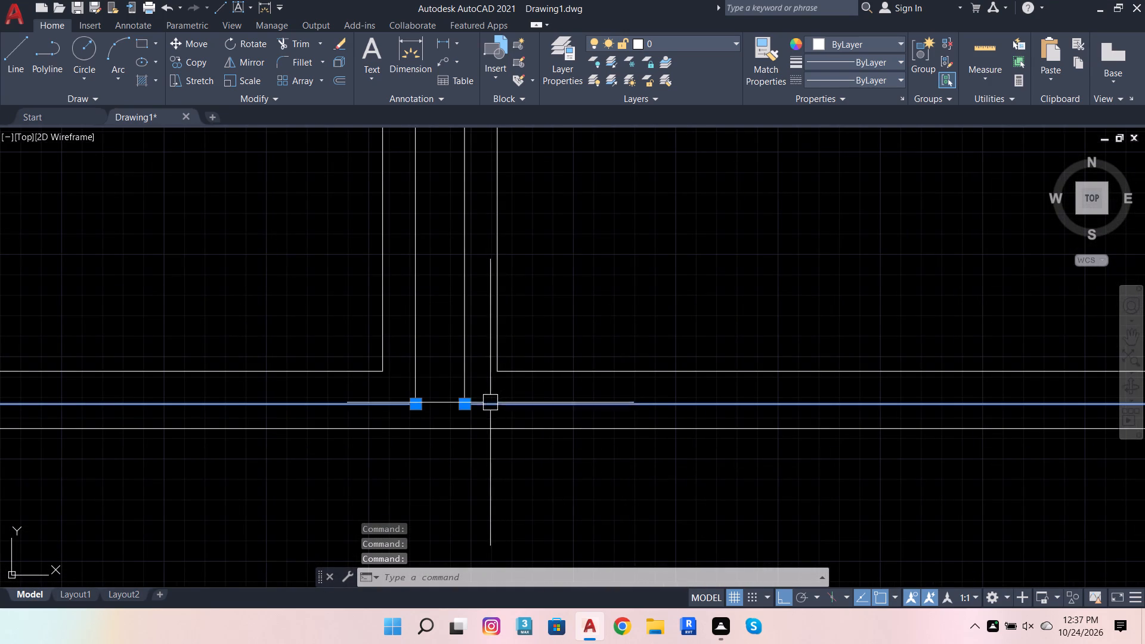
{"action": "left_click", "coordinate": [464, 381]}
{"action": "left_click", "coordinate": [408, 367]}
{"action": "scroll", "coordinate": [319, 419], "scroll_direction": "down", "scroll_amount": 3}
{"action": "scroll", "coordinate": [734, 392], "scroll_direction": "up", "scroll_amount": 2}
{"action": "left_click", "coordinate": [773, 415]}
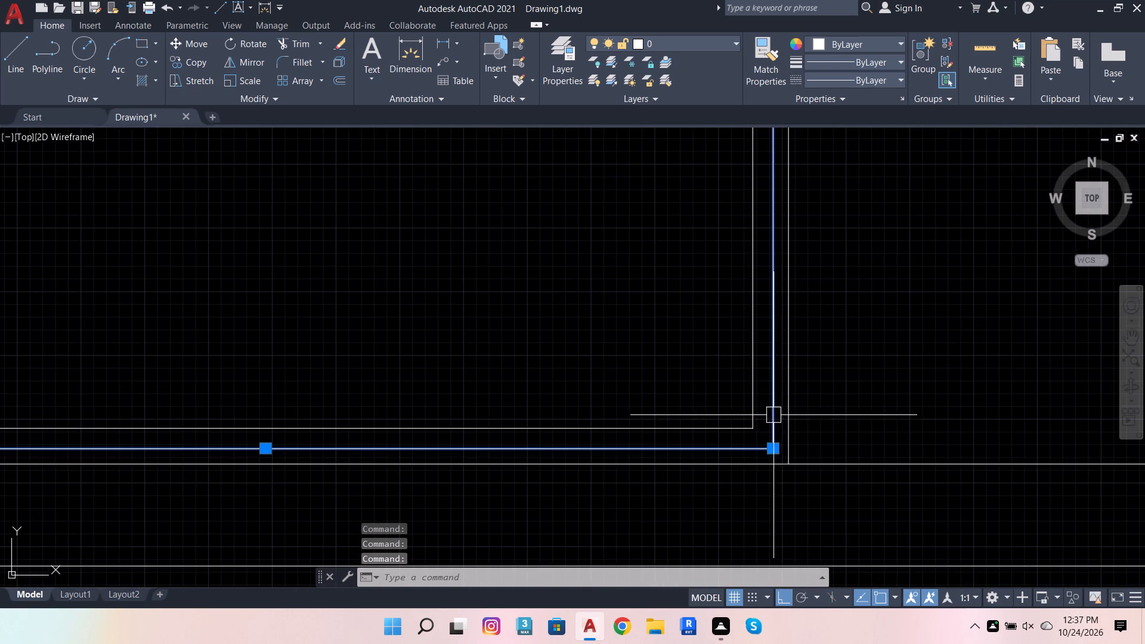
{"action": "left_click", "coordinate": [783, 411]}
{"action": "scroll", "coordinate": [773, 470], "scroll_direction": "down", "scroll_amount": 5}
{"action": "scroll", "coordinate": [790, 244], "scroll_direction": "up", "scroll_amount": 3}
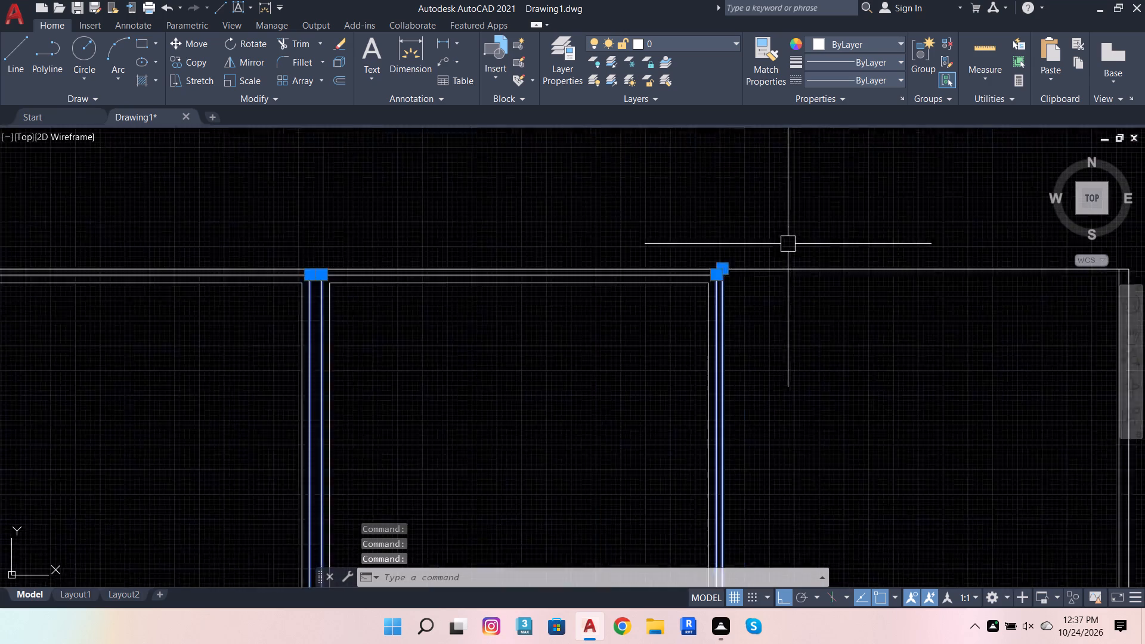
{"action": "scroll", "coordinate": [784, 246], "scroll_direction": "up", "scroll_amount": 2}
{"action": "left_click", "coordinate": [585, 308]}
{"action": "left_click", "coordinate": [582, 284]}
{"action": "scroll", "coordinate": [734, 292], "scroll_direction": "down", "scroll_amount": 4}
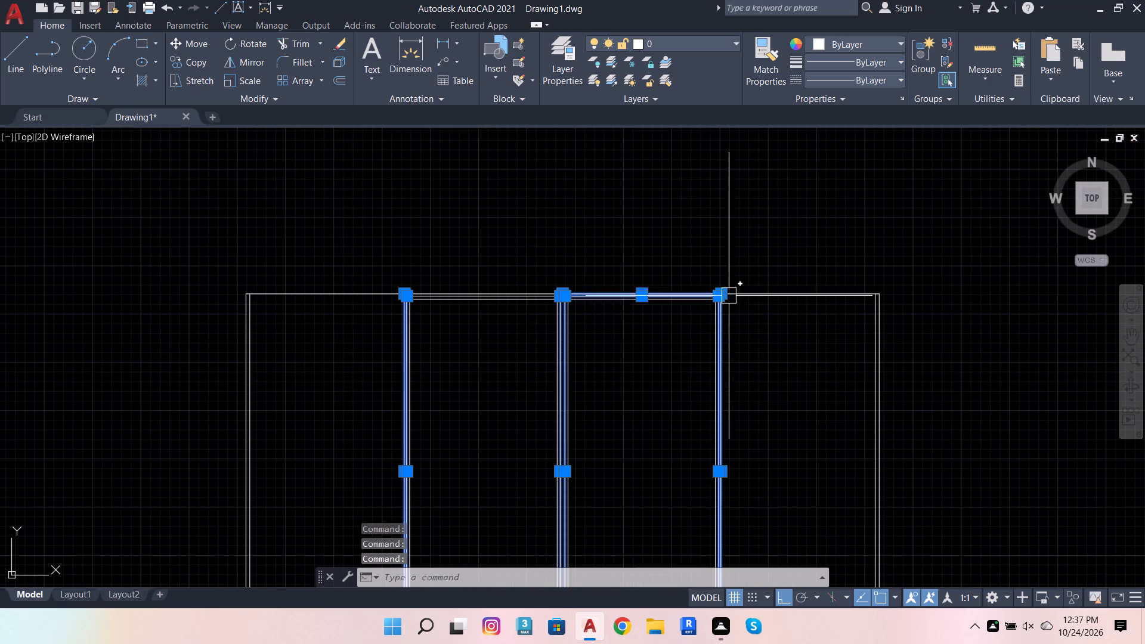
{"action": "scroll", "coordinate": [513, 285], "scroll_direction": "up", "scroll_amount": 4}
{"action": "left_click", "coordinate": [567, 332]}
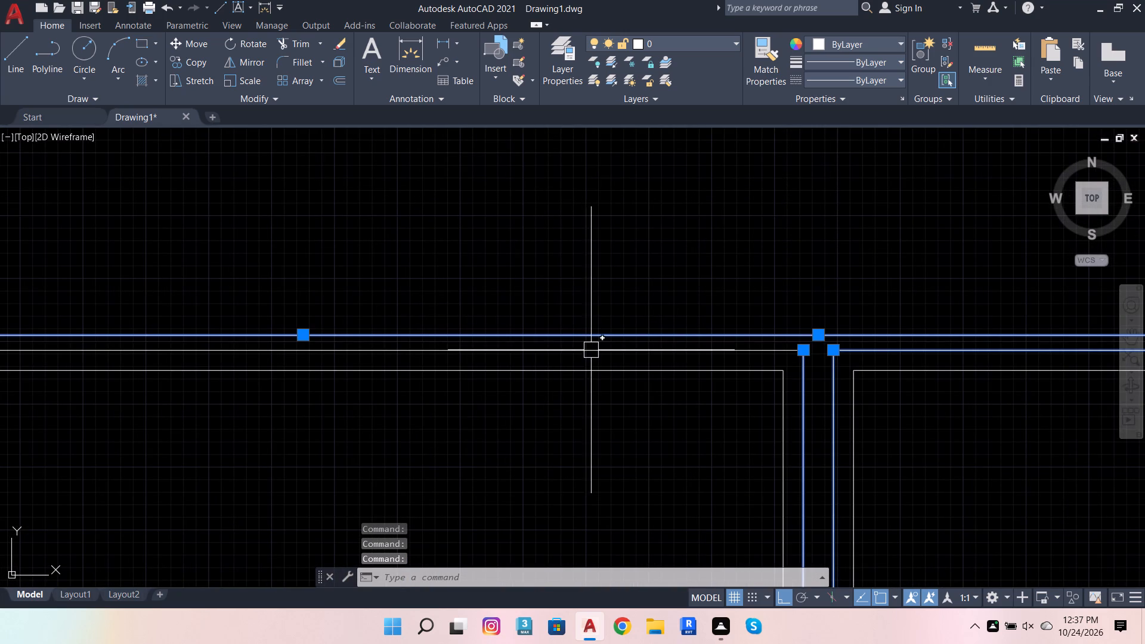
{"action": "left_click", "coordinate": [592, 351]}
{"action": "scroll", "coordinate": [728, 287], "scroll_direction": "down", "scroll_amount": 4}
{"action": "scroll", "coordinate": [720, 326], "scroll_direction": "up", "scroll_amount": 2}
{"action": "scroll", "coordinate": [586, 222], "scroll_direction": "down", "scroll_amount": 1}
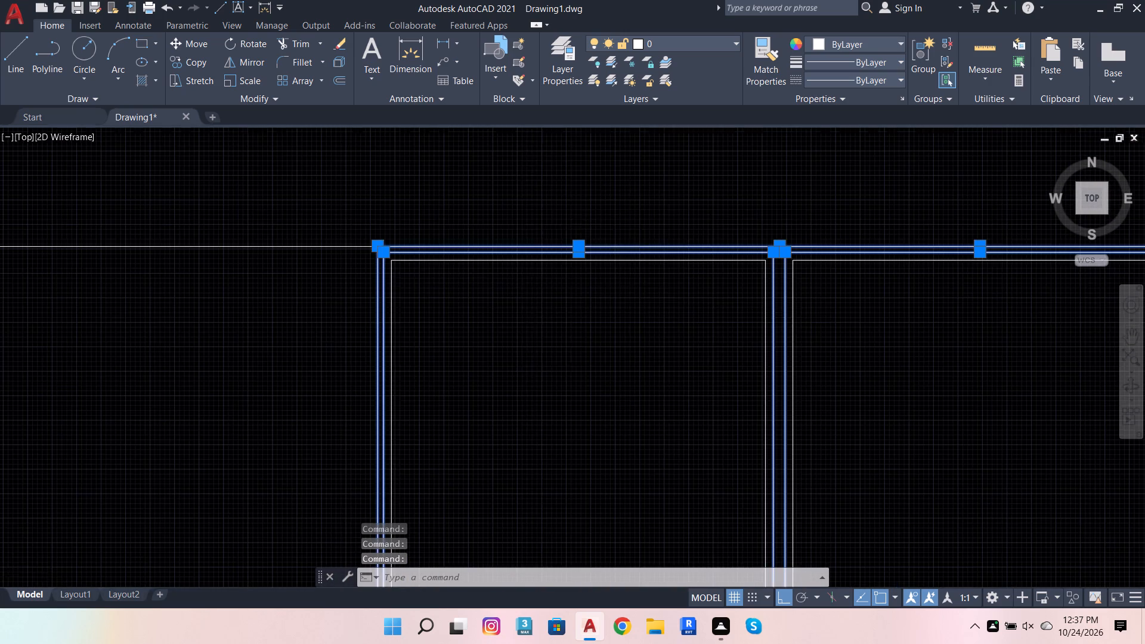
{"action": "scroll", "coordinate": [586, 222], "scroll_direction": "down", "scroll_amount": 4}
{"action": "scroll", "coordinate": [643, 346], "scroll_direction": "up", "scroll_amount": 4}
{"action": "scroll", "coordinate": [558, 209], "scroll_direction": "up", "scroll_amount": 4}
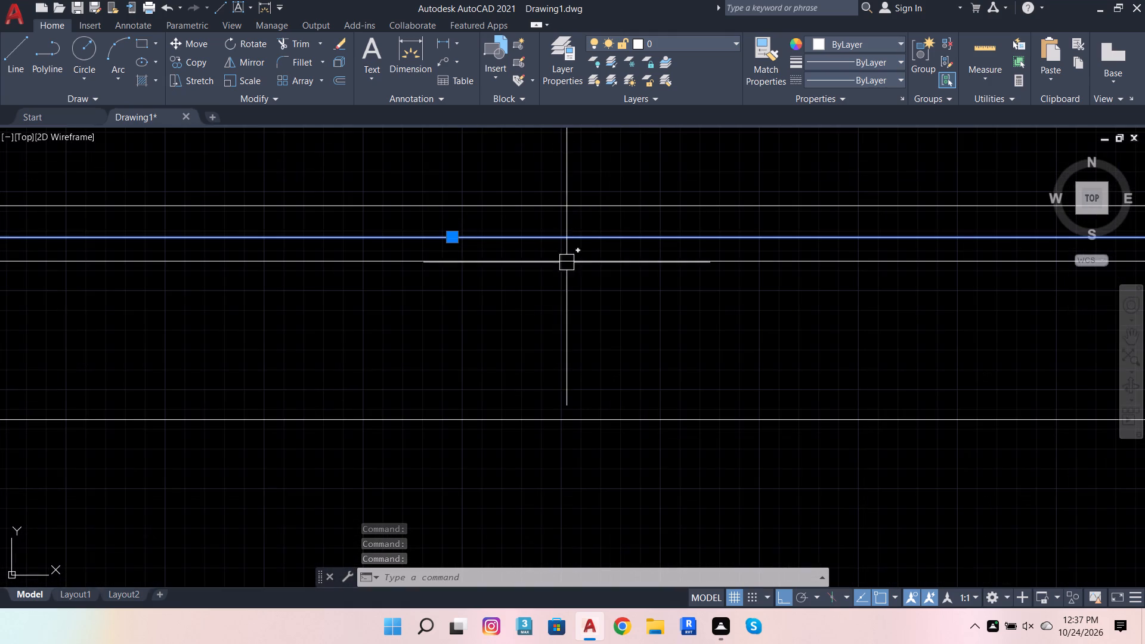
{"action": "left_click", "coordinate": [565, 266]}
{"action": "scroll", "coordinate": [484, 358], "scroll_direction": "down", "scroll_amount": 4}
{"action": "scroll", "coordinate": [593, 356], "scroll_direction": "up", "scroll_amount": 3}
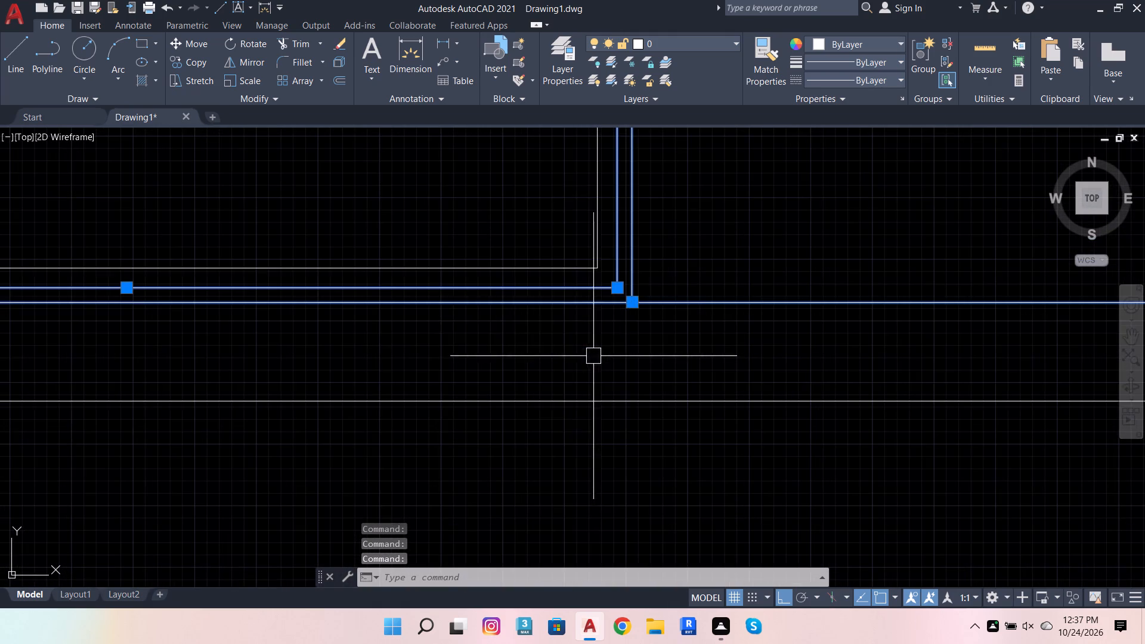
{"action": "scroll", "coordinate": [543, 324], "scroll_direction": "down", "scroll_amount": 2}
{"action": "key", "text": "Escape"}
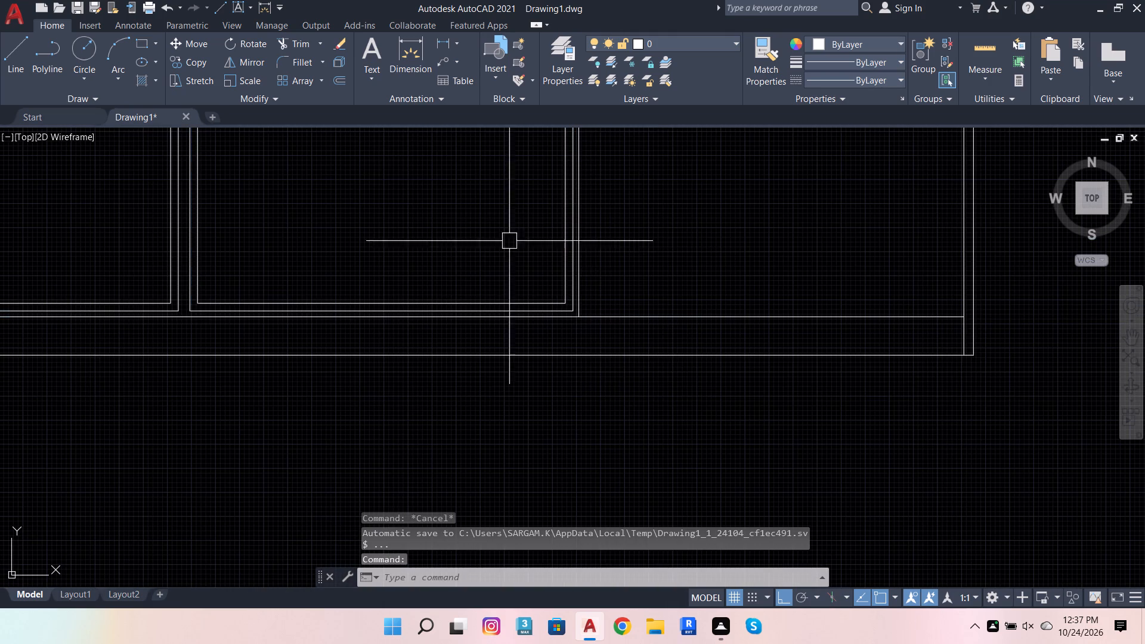
Trim away the base's top line across the fourth and first bays.
{"action": "left_click", "coordinate": [308, 41]}
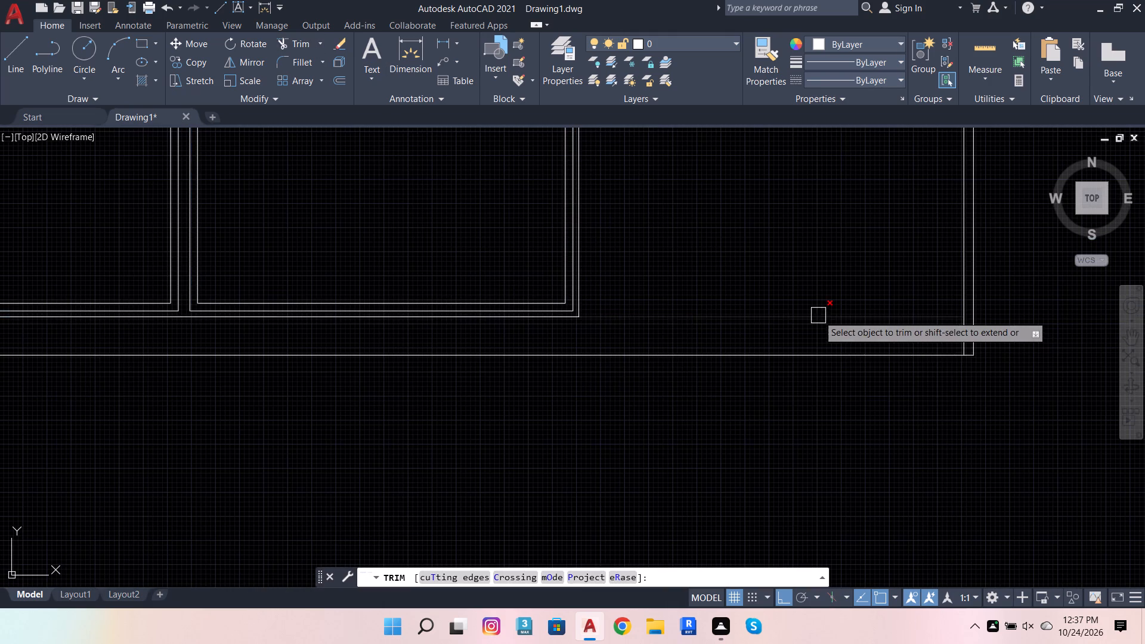
{"action": "left_click", "coordinate": [818, 315]}
{"action": "scroll", "coordinate": [626, 333], "scroll_direction": "down", "scroll_amount": 3}
{"action": "scroll", "coordinate": [304, 321], "scroll_direction": "up", "scroll_amount": 1}
{"action": "scroll", "coordinate": [512, 336], "scroll_direction": "up", "scroll_amount": 1}
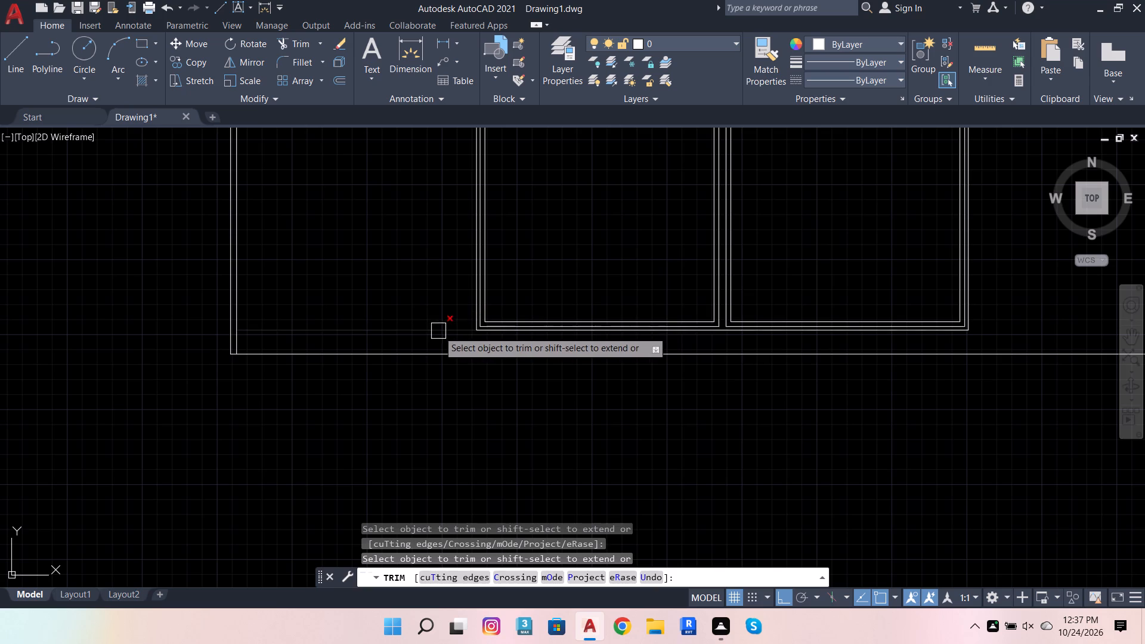
{"action": "left_click", "coordinate": [435, 331]}
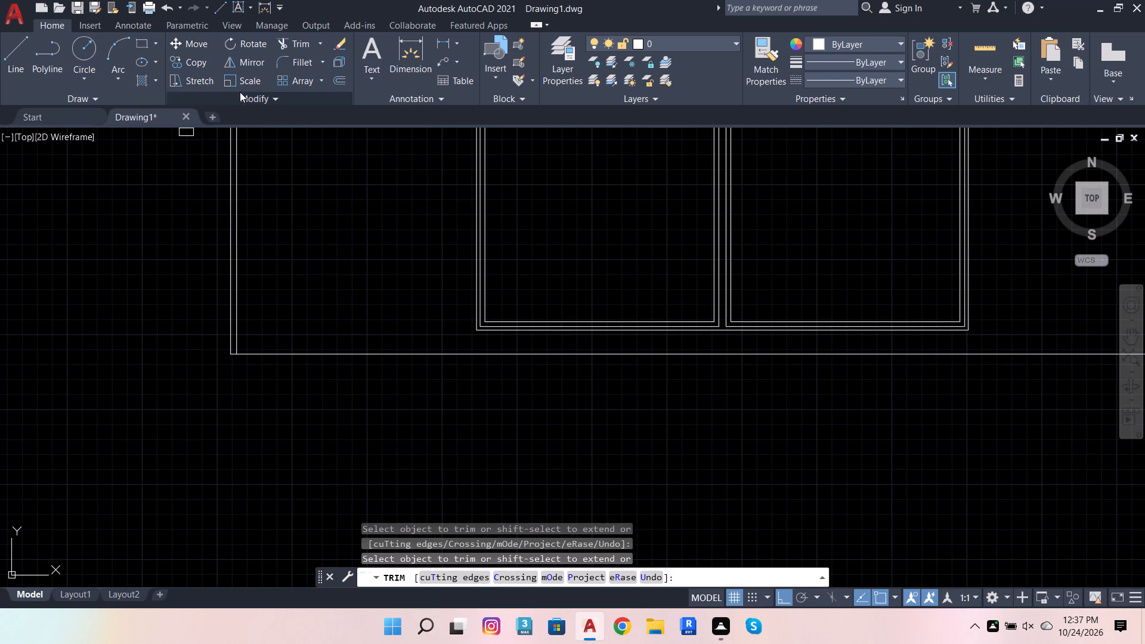
{"action": "key", "text": "Escape"}
Join the two middle bays' shared outer boundary lines and each bay's 0.6" frame lines into polylines.
{"action": "scroll", "coordinate": [909, 346], "scroll_direction": "up", "scroll_amount": 2}
{"action": "left_click", "coordinate": [841, 333]}
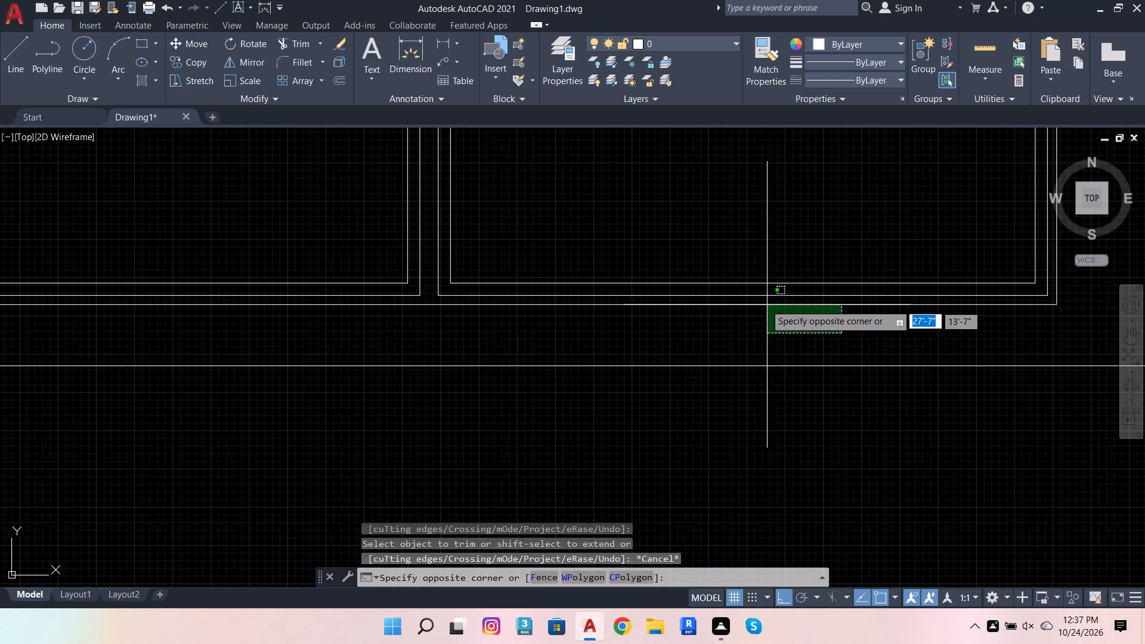
{"action": "scroll", "coordinate": [756, 299], "scroll_direction": "up", "scroll_amount": 1}
{"action": "left_click", "coordinate": [736, 289]}
{"action": "scroll", "coordinate": [767, 350], "scroll_direction": "down", "scroll_amount": 2}
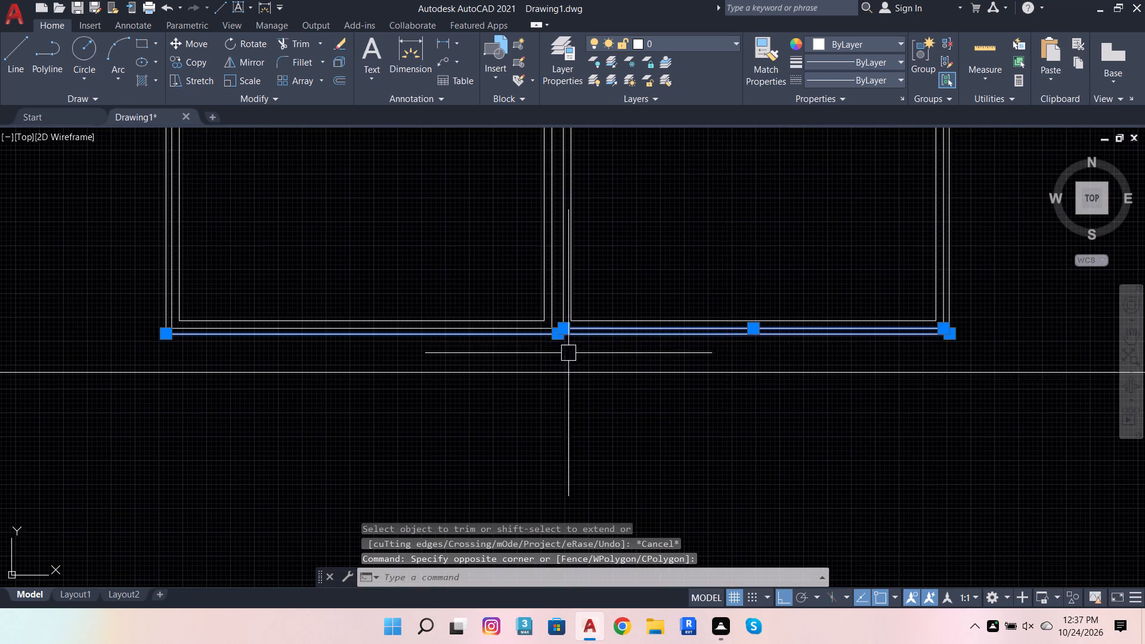
{"action": "scroll", "coordinate": [411, 326], "scroll_direction": "up", "scroll_amount": 3}
{"action": "left_click", "coordinate": [451, 333]}
{"action": "scroll", "coordinate": [507, 354], "scroll_direction": "down", "scroll_amount": 4}
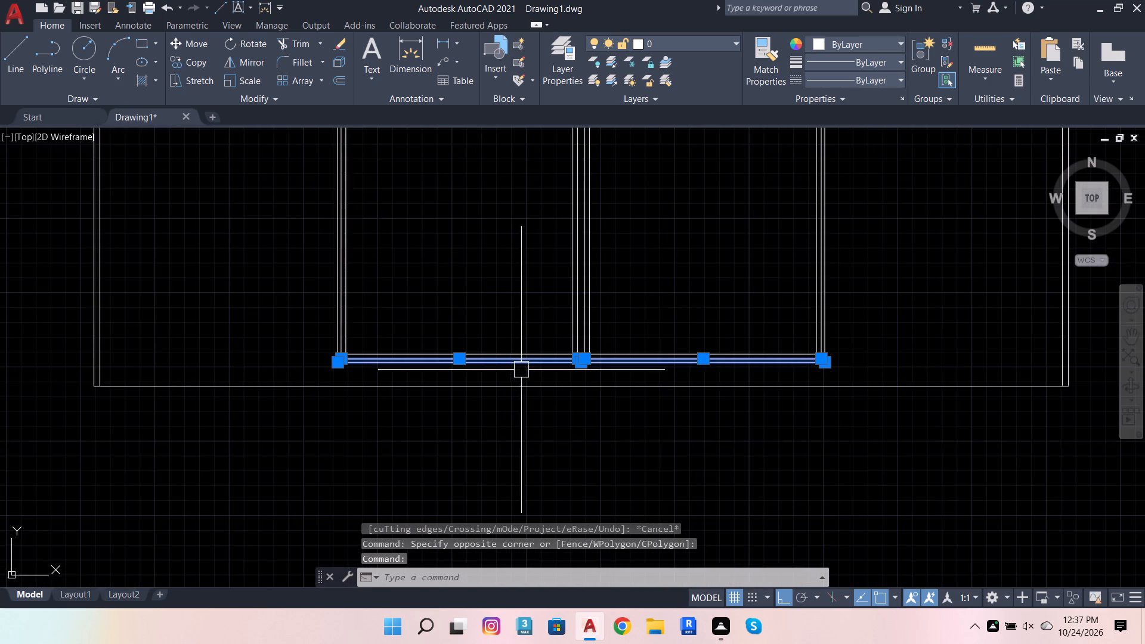
{"action": "scroll", "coordinate": [872, 341], "scroll_direction": "up", "scroll_amount": 3}
{"action": "left_click", "coordinate": [744, 342]}
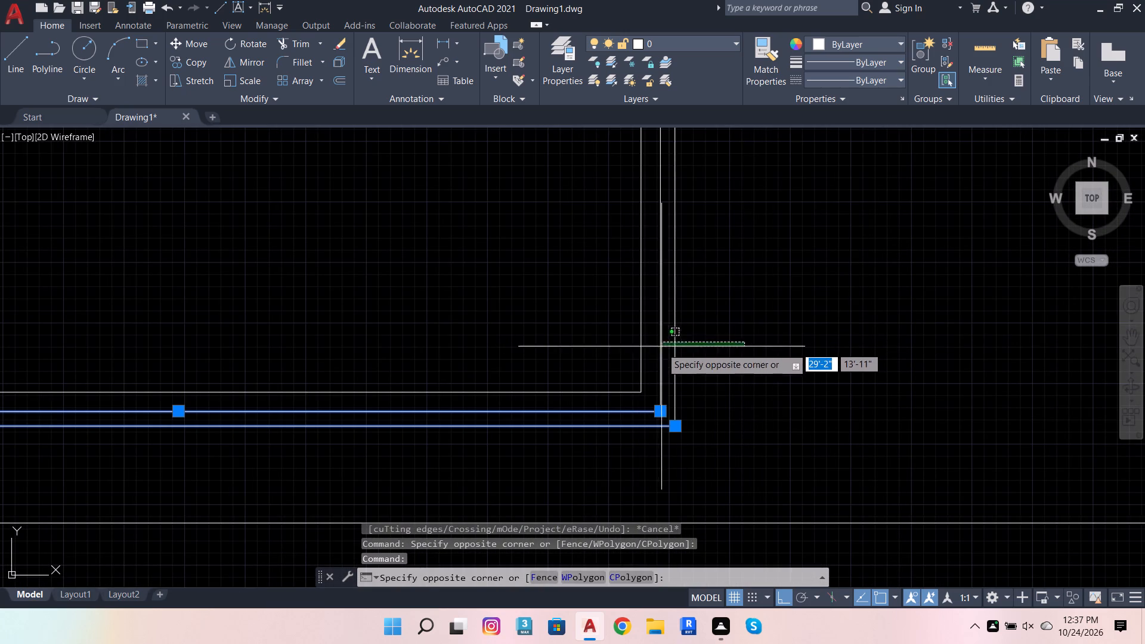
{"action": "left_click", "coordinate": [654, 359]}
{"action": "scroll", "coordinate": [745, 385], "scroll_direction": "down", "scroll_amount": 5}
{"action": "scroll", "coordinate": [566, 377], "scroll_direction": "up", "scroll_amount": 4}
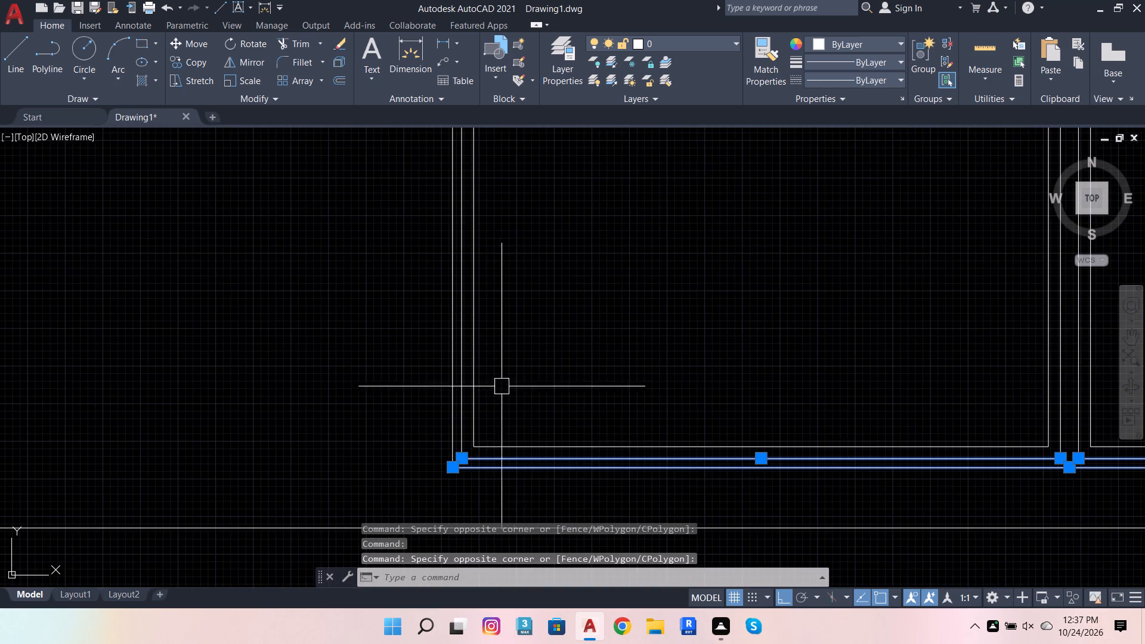
{"action": "scroll", "coordinate": [483, 388], "scroll_direction": "up", "scroll_amount": 2}
{"action": "left_click", "coordinate": [438, 388]}
{"action": "left_click", "coordinate": [357, 374]}
{"action": "scroll", "coordinate": [422, 487], "scroll_direction": "down", "scroll_amount": 5}
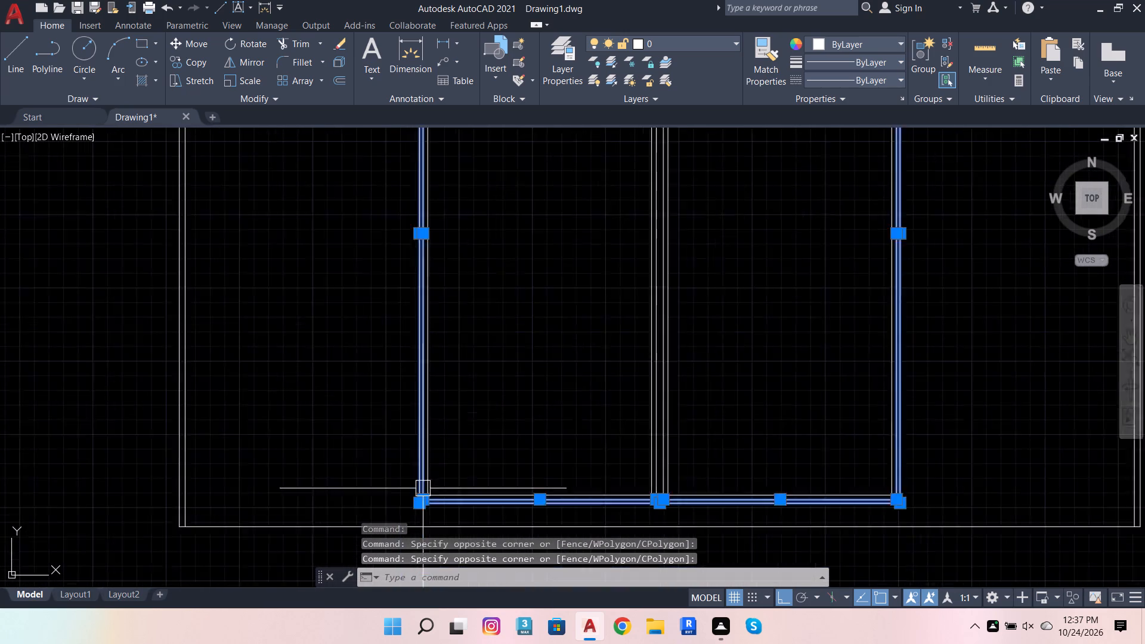
{"action": "scroll", "coordinate": [497, 112], "scroll_direction": "up", "scroll_amount": 4}
{"action": "scroll", "coordinate": [630, 123], "scroll_direction": "up", "scroll_amount": 3}
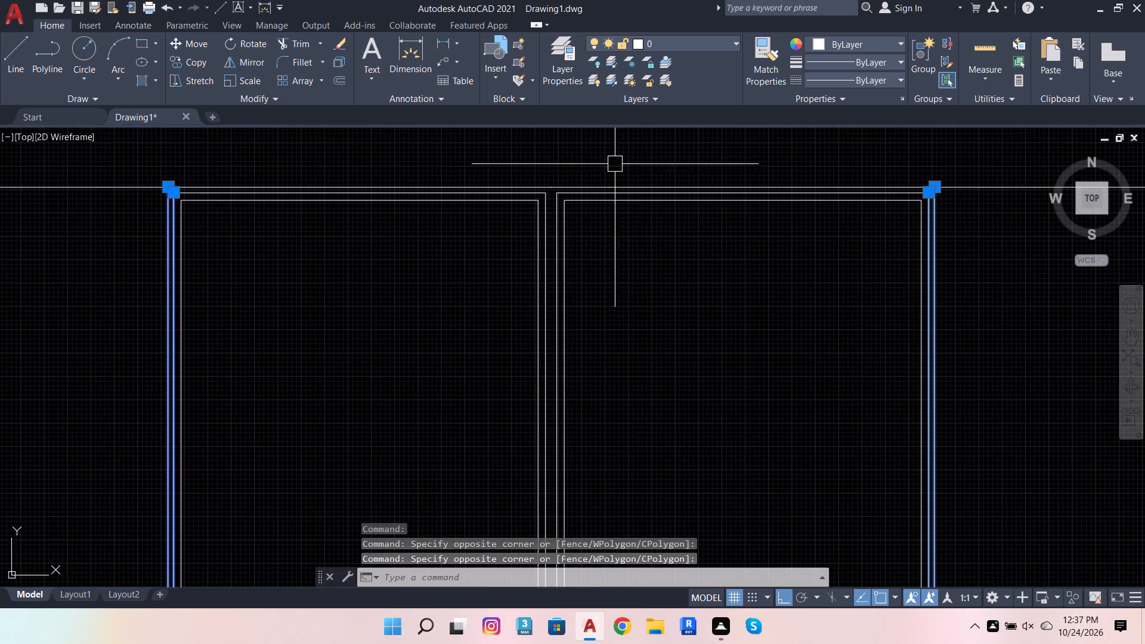
{"action": "scroll", "coordinate": [609, 169], "scroll_direction": "up", "scroll_amount": 3}
{"action": "left_click", "coordinate": [474, 282]}
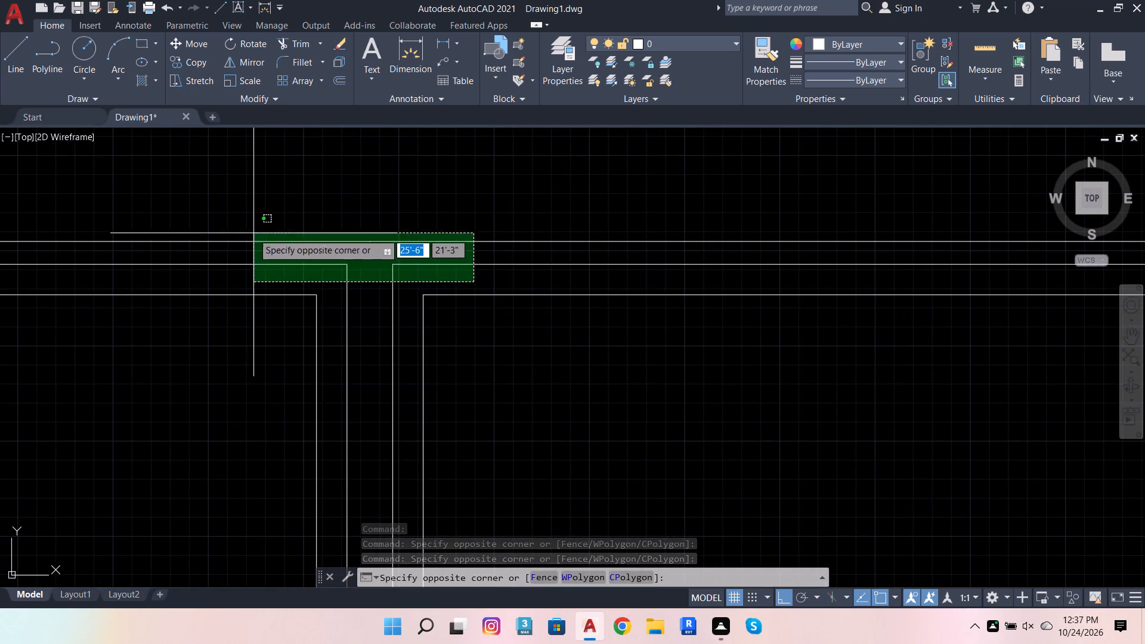
{"action": "left_click", "coordinate": [252, 227]}
{"action": "scroll", "coordinate": [609, 235], "scroll_direction": "down", "scroll_amount": 5}
{"action": "scroll", "coordinate": [454, 239], "scroll_direction": "up", "scroll_amount": 5}
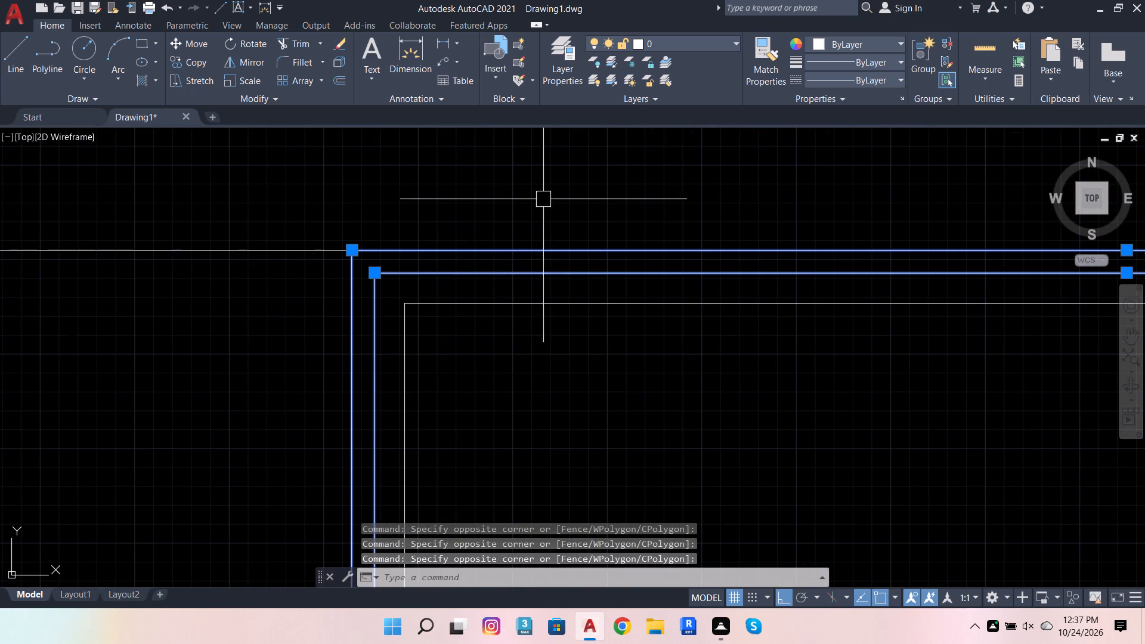
{"action": "key", "text": "j"}
{"action": "key", "text": "Return"}
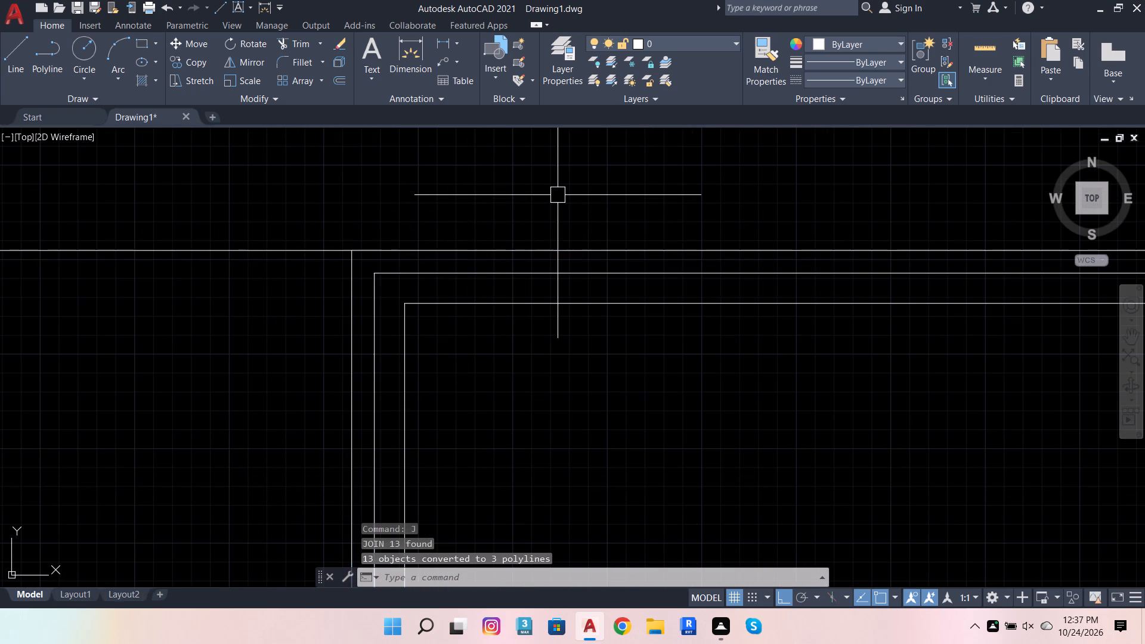
{"action": "left_click", "coordinate": [420, 254]}
{"action": "scroll", "coordinate": [465, 215], "scroll_direction": "down", "scroll_amount": 3}
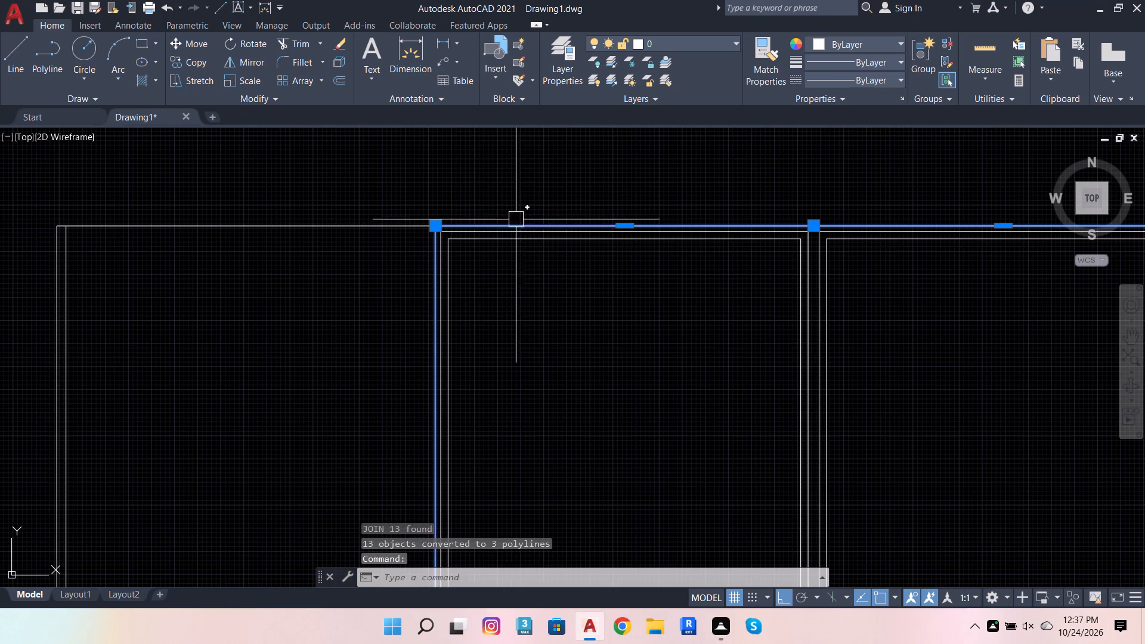
{"action": "scroll", "coordinate": [762, 228], "scroll_direction": "up", "scroll_amount": 3}
{"action": "key", "text": "Escape"}
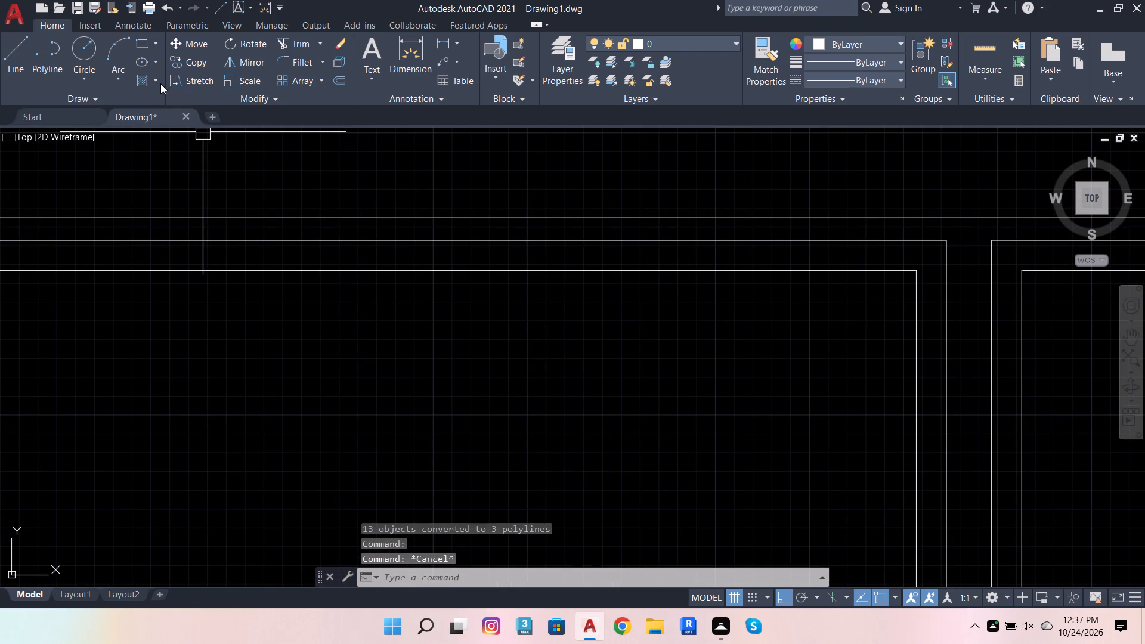
Hatch the band between the middle bays' outer boundary and their 0.6" frames with a solid fill in index color 42.
{"action": "left_click", "coordinate": [149, 78]}
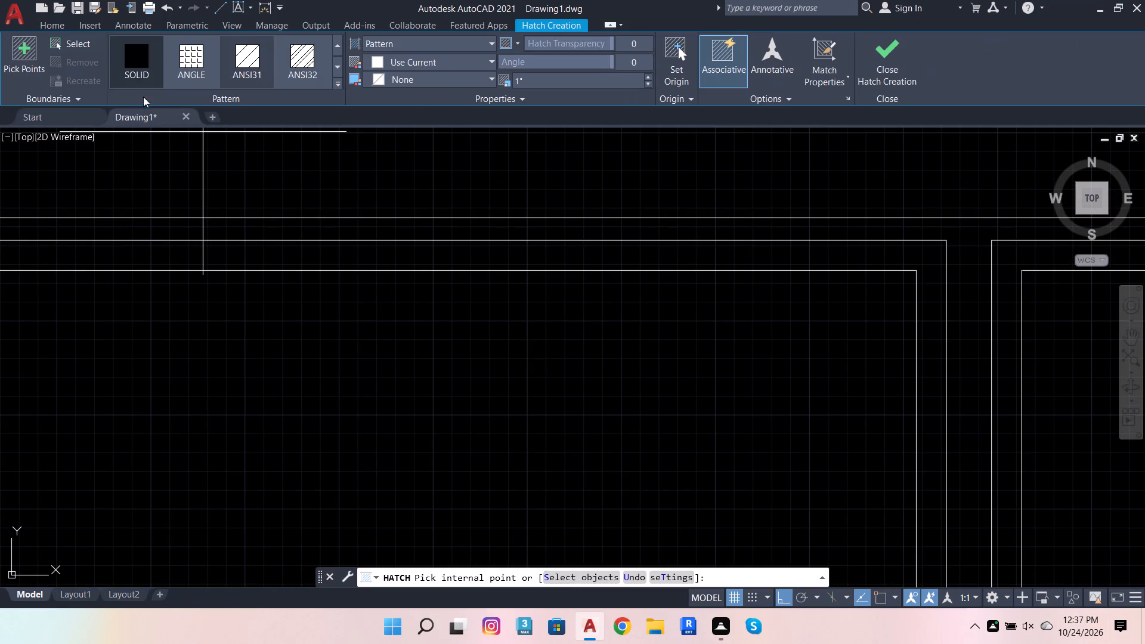
{"action": "left_click", "coordinate": [400, 44]}
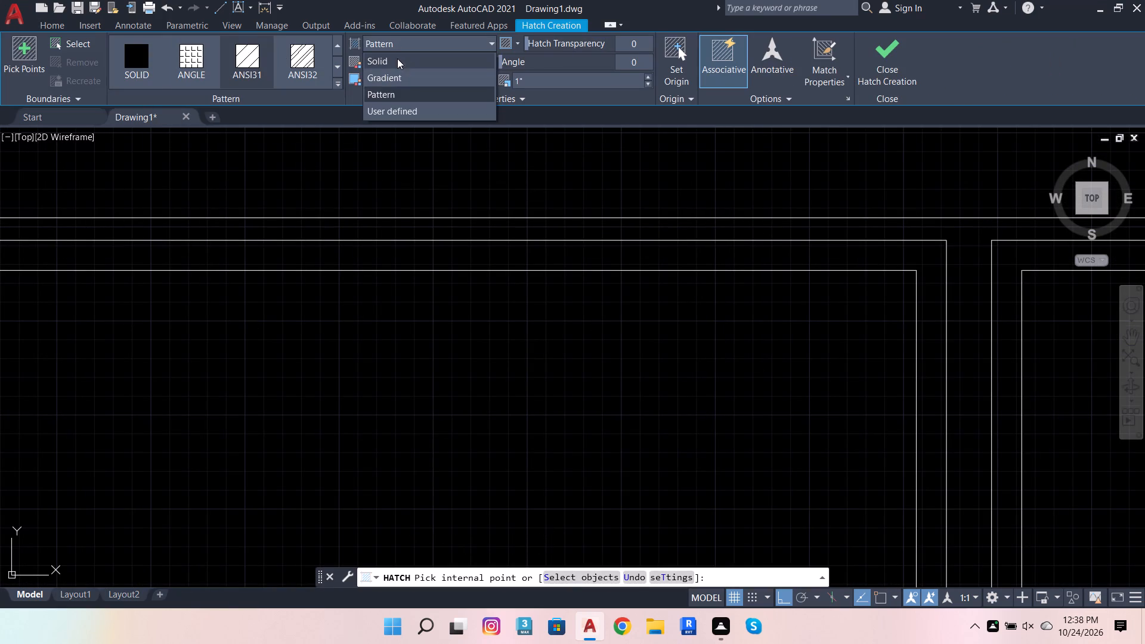
{"action": "left_click", "coordinate": [398, 63]}
{"action": "left_click", "coordinate": [411, 60]}
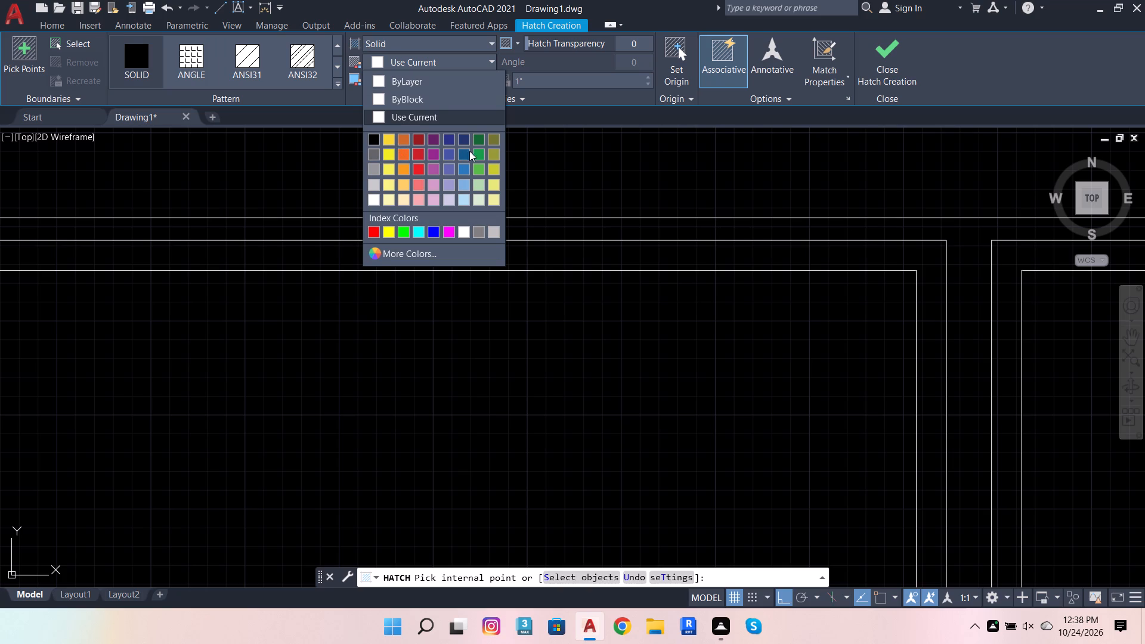
{"action": "left_click", "coordinate": [446, 258]}
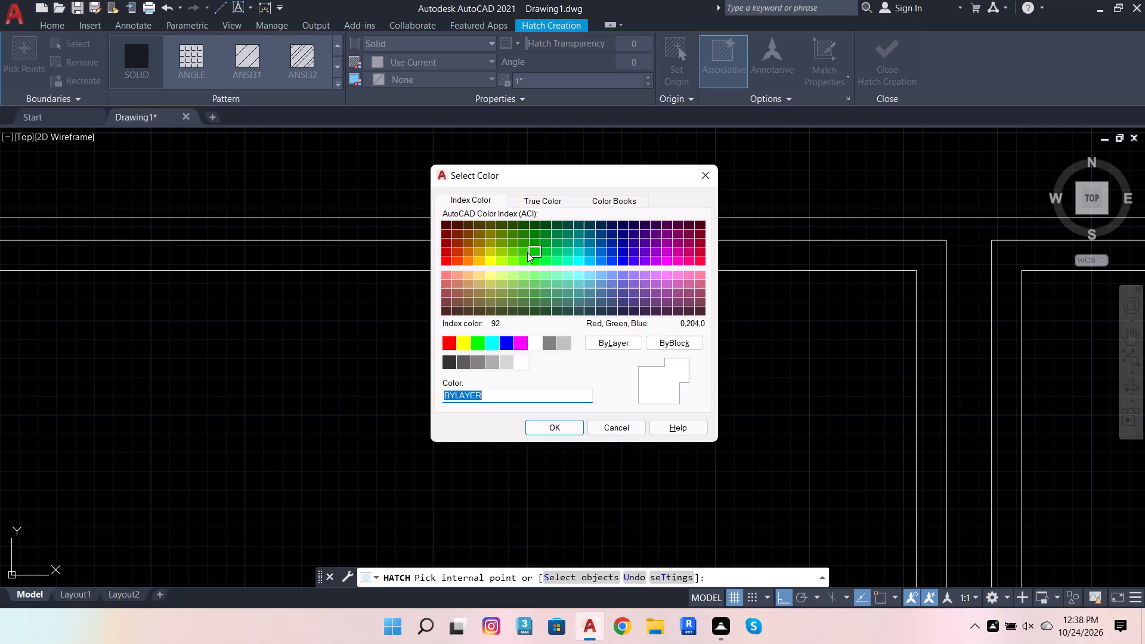
{"action": "left_click", "coordinate": [479, 253]}
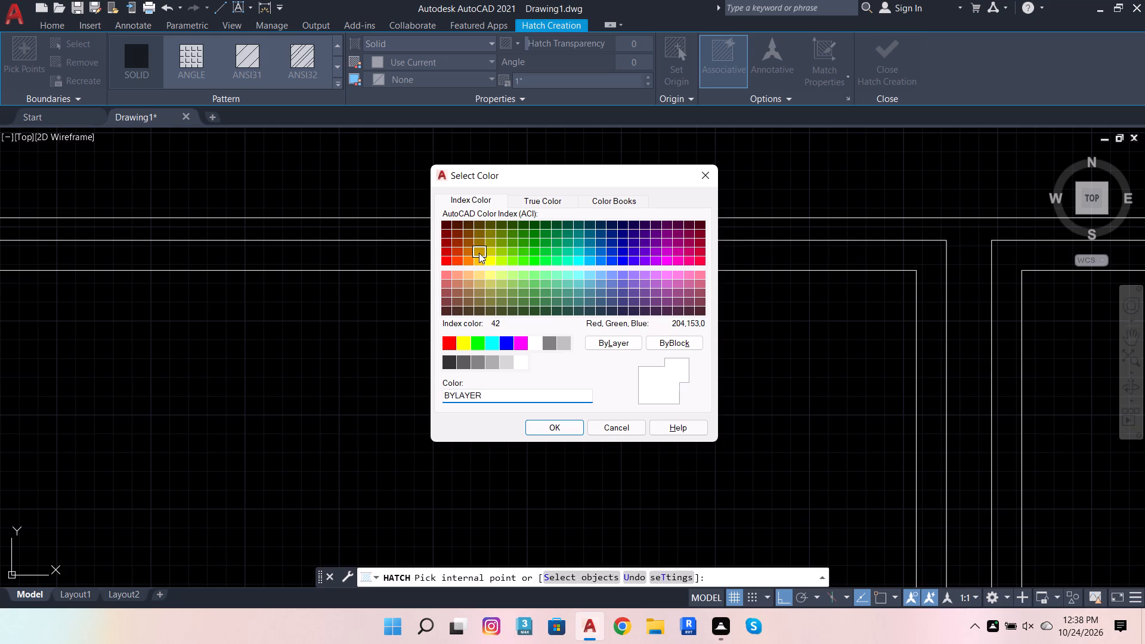
{"action": "left_click", "coordinate": [549, 428]}
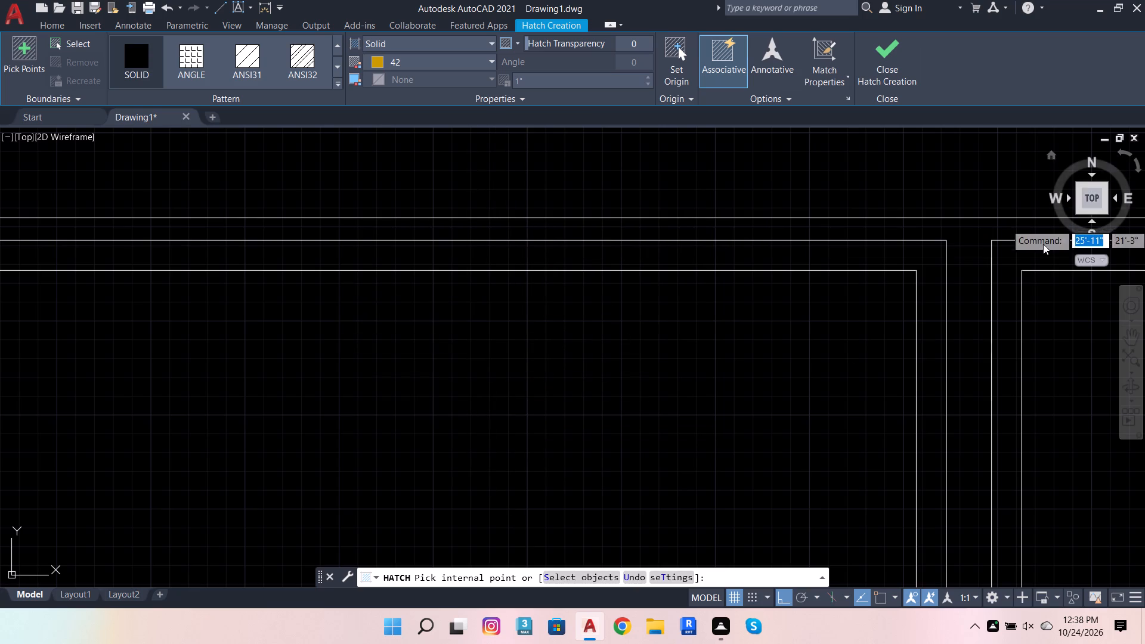
{"action": "scroll", "coordinate": [1015, 245], "scroll_direction": "up", "scroll_amount": 2}
{"action": "left_click", "coordinate": [861, 248]}
{"action": "scroll", "coordinate": [590, 223], "scroll_direction": "down", "scroll_amount": 3}
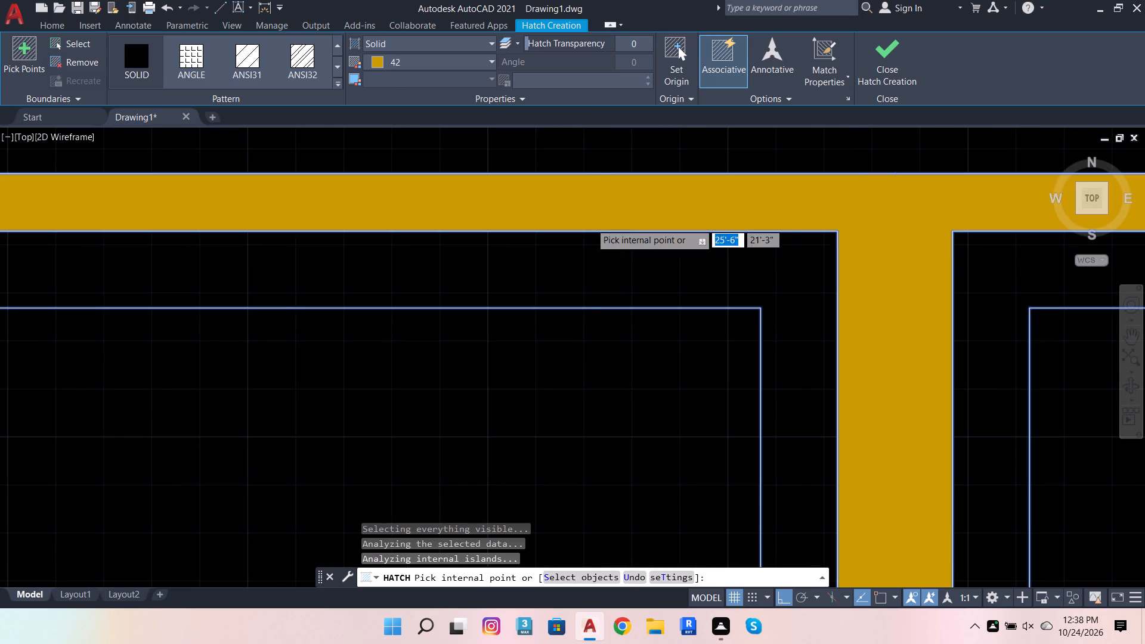
{"action": "scroll", "coordinate": [590, 223], "scroll_direction": "down", "scroll_amount": 2}
{"action": "scroll", "coordinate": [745, 239], "scroll_direction": "down", "scroll_amount": 3}
{"action": "scroll", "coordinate": [800, 262], "scroll_direction": "up", "scroll_amount": 3}
{"action": "key", "text": "Escape"}
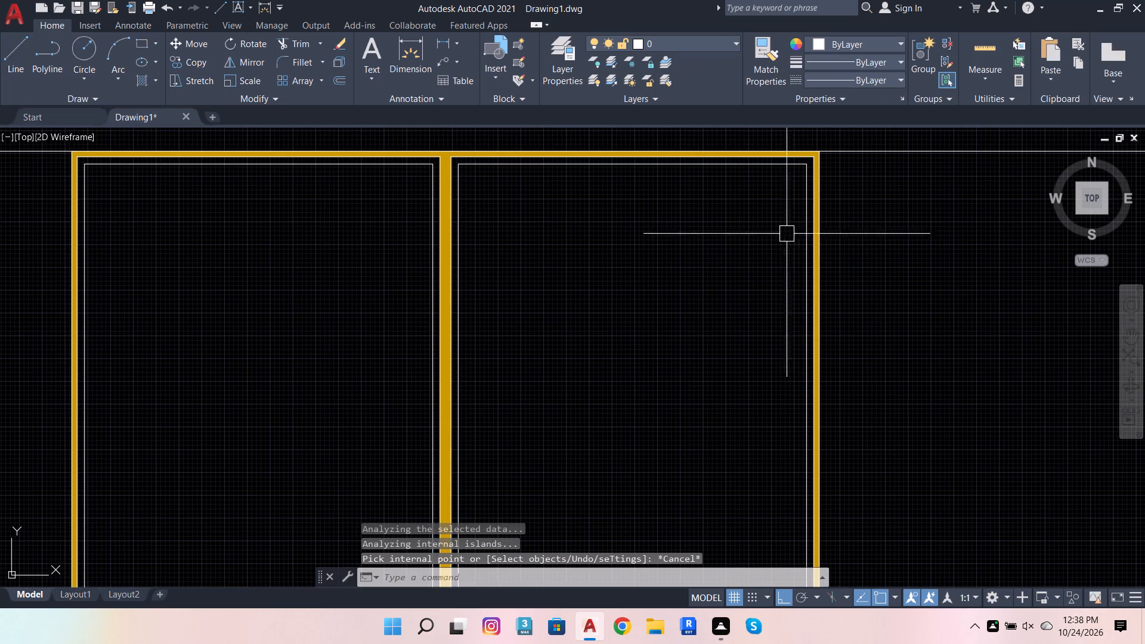
Draw a vertical line in the third bay from the midpoint of the inner frame's top edge to the midpoint of its bottom edge.
{"action": "scroll", "coordinate": [366, 164], "scroll_direction": "up", "scroll_amount": 2}
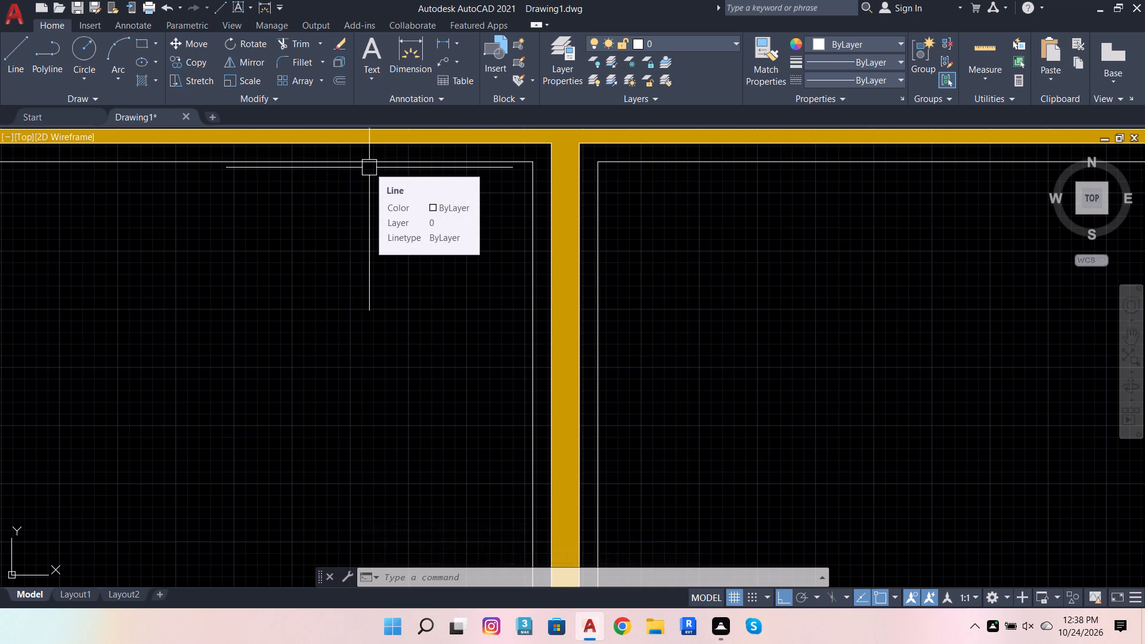
{"action": "scroll", "coordinate": [373, 179], "scroll_direction": "down", "scroll_amount": 5}
{"action": "scroll", "coordinate": [465, 209], "scroll_direction": "up", "scroll_amount": 4}
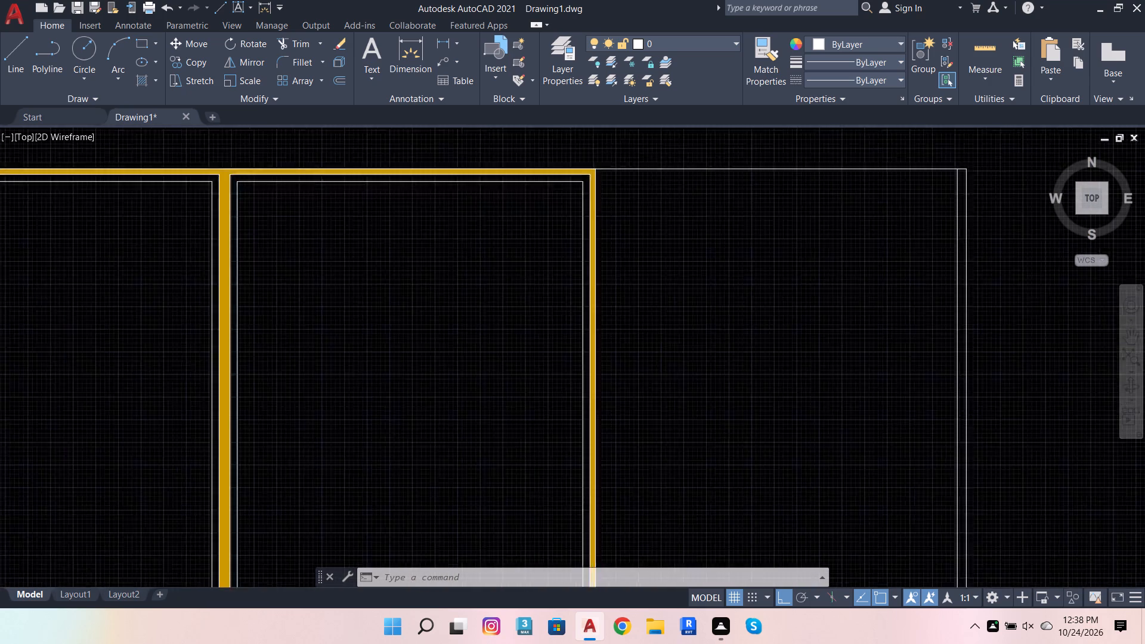
{"action": "scroll", "coordinate": [430, 179], "scroll_direction": "up", "scroll_amount": 1}
{"action": "scroll", "coordinate": [447, 212], "scroll_direction": "down", "scroll_amount": 2}
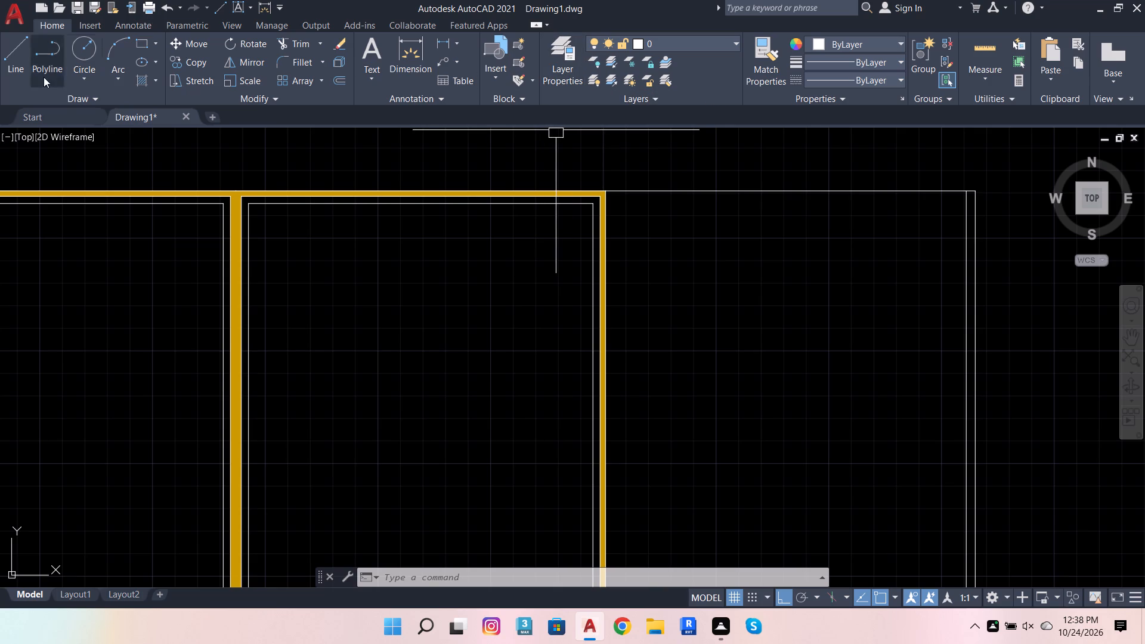
{"action": "left_click", "coordinate": [7, 57]}
{"action": "right_click", "coordinate": [450, 261], "text": "shift"}
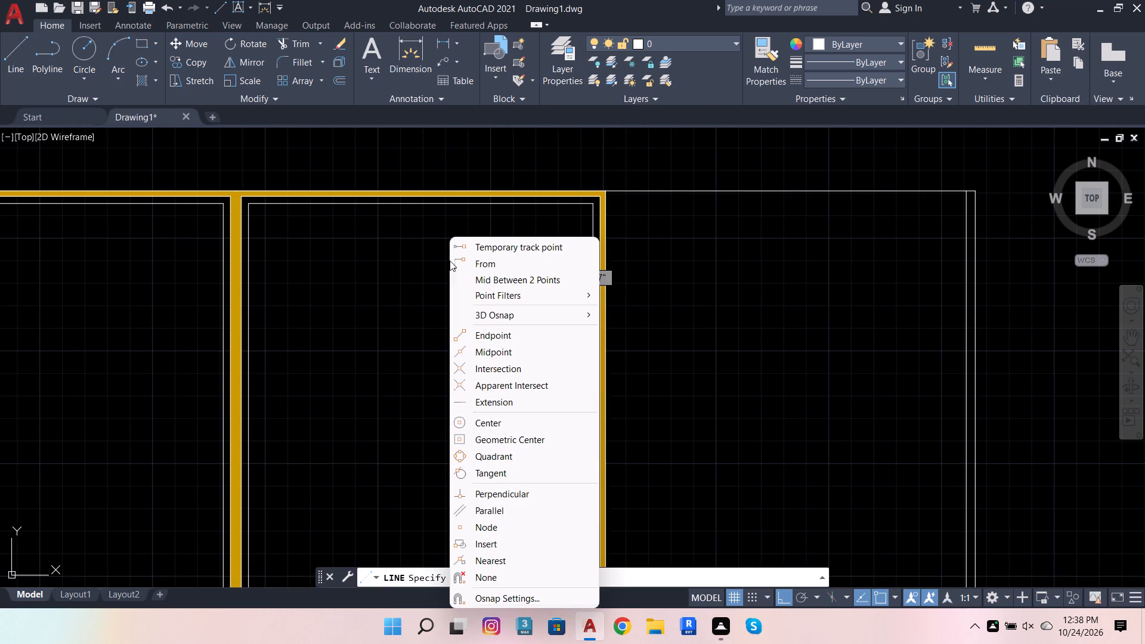
{"action": "left_click", "coordinate": [526, 354]}
{"action": "left_click", "coordinate": [419, 203]}
{"action": "scroll", "coordinate": [445, 261], "scroll_direction": "down", "scroll_amount": 4}
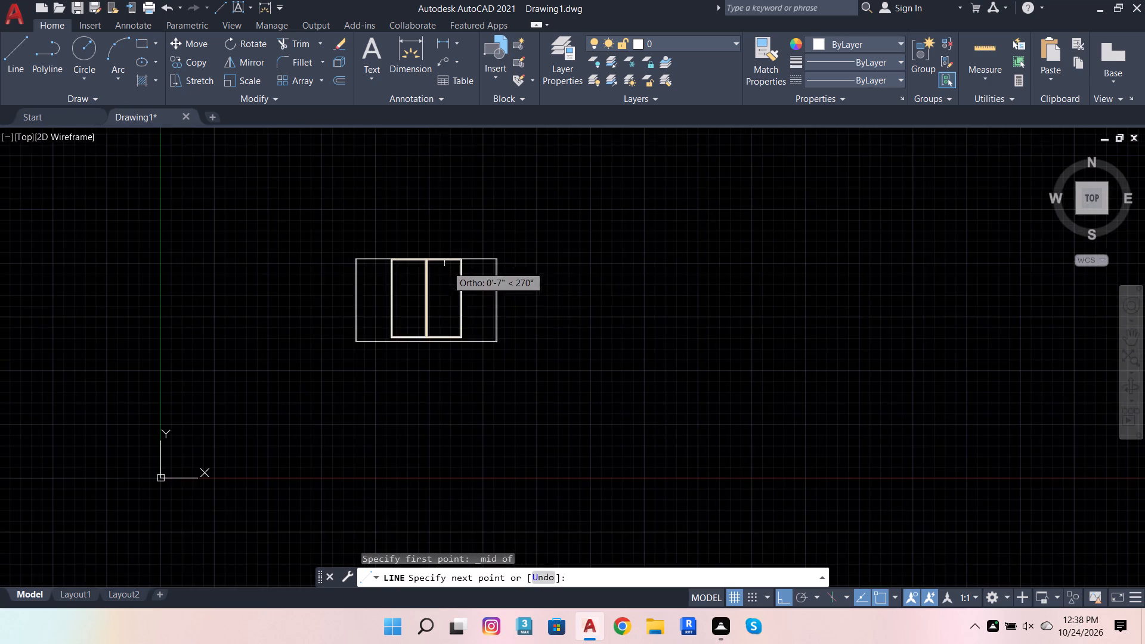
{"action": "scroll", "coordinate": [447, 266], "scroll_direction": "down", "scroll_amount": 1}
{"action": "scroll", "coordinate": [457, 331], "scroll_direction": "up", "scroll_amount": 3}
{"action": "scroll", "coordinate": [400, 351], "scroll_direction": "up", "scroll_amount": 4}
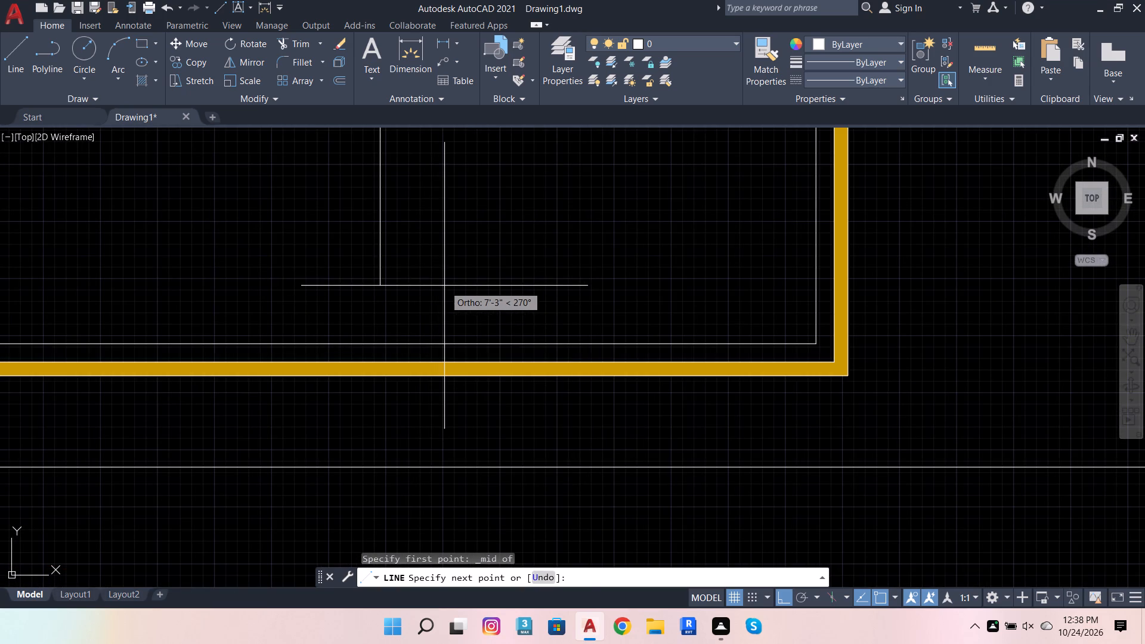
{"action": "right_click", "coordinate": [444, 286], "text": "shift"}
{"action": "left_click", "coordinate": [479, 349]}
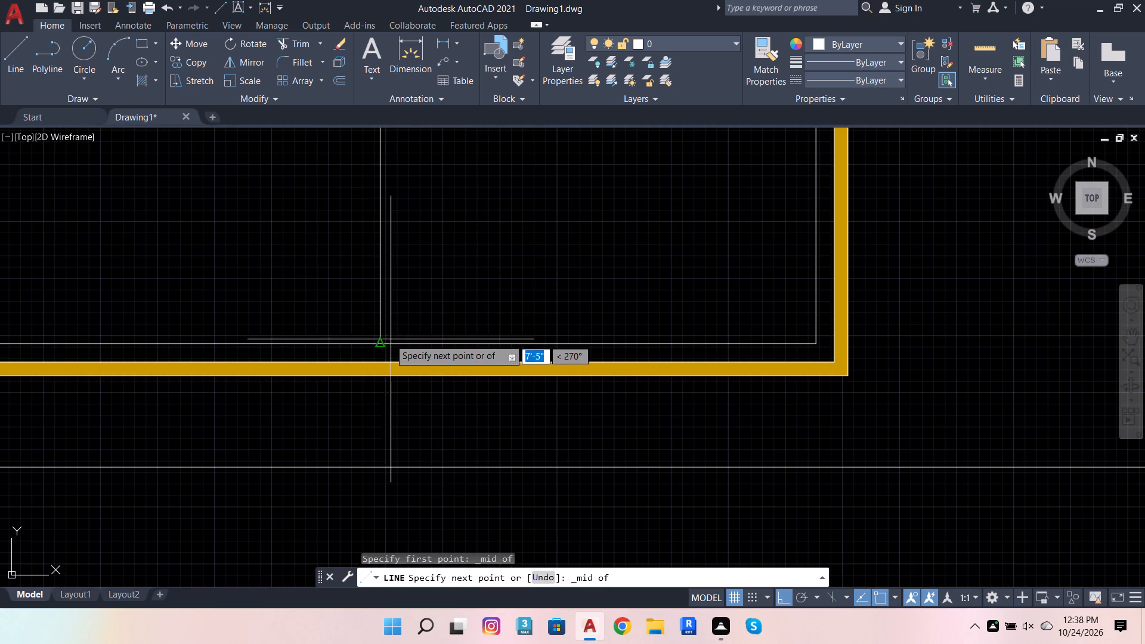
{"action": "left_click", "coordinate": [382, 343]}
{"action": "key", "text": "Escape"}
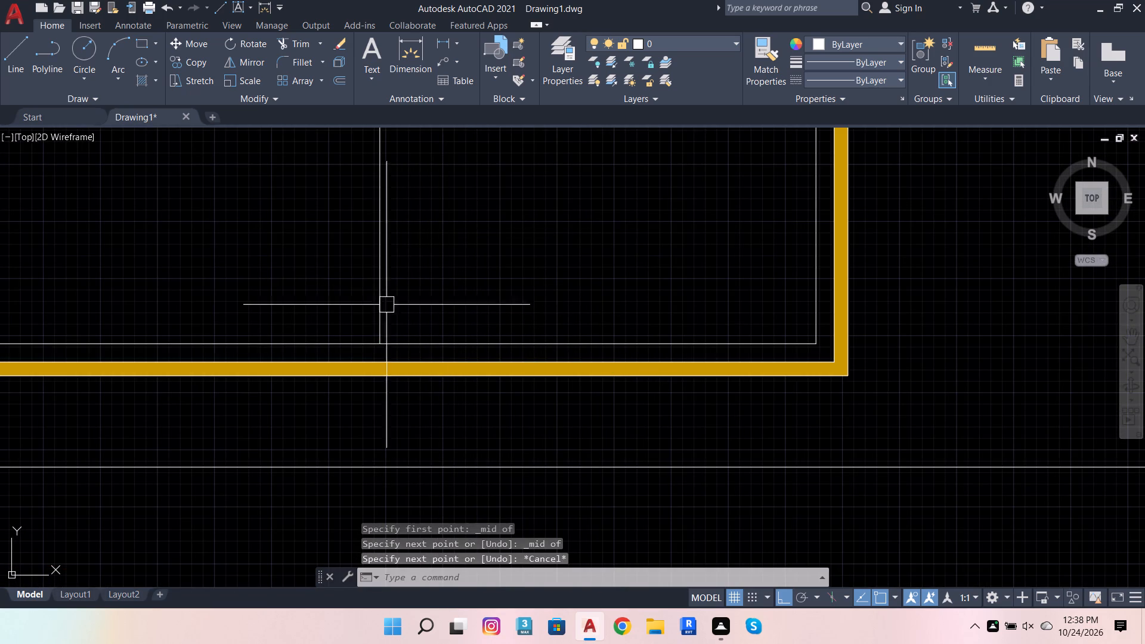
Offset the third bay's vertical center line 0.3" to both sides.
{"action": "left_click", "coordinate": [377, 299]}
{"action": "left_click", "coordinate": [340, 82]}
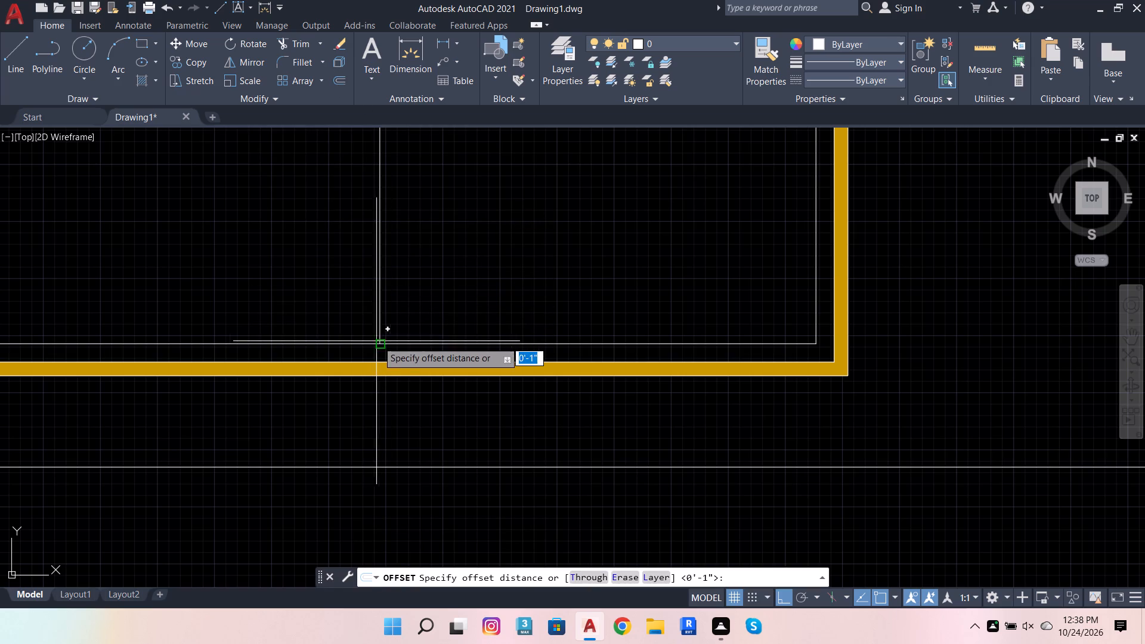
{"action": "left_click", "coordinate": [380, 341]}
{"action": "type", "text": ".3"}
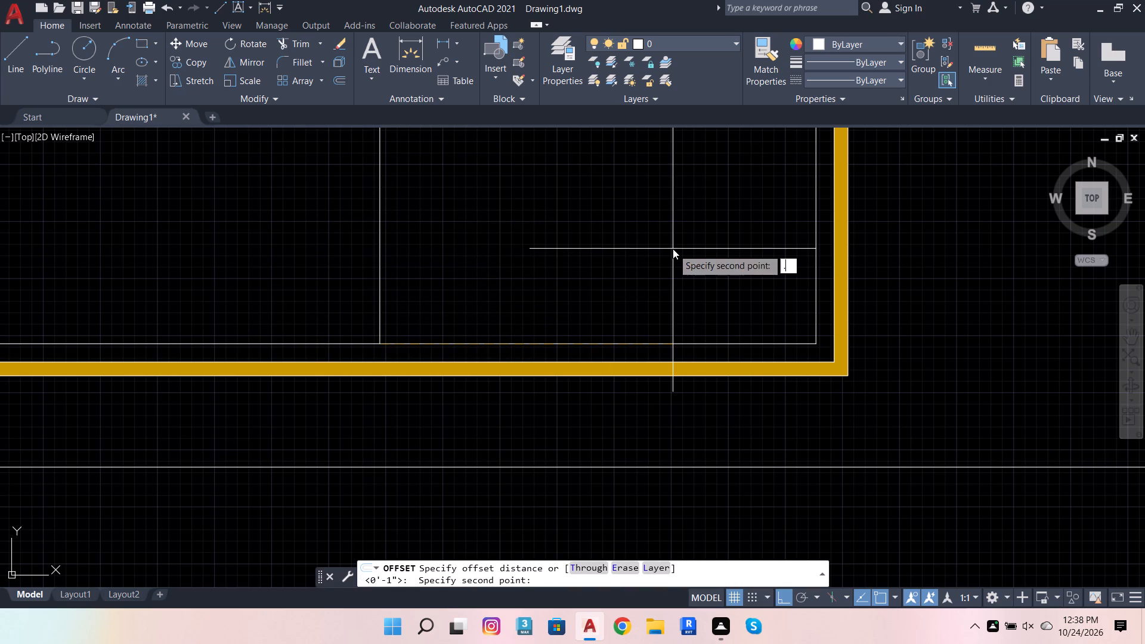
{"action": "key", "text": "Return"}
{"action": "left_click", "coordinate": [673, 249]}
{"action": "scroll", "coordinate": [351, 326], "scroll_direction": "up", "scroll_amount": 2}
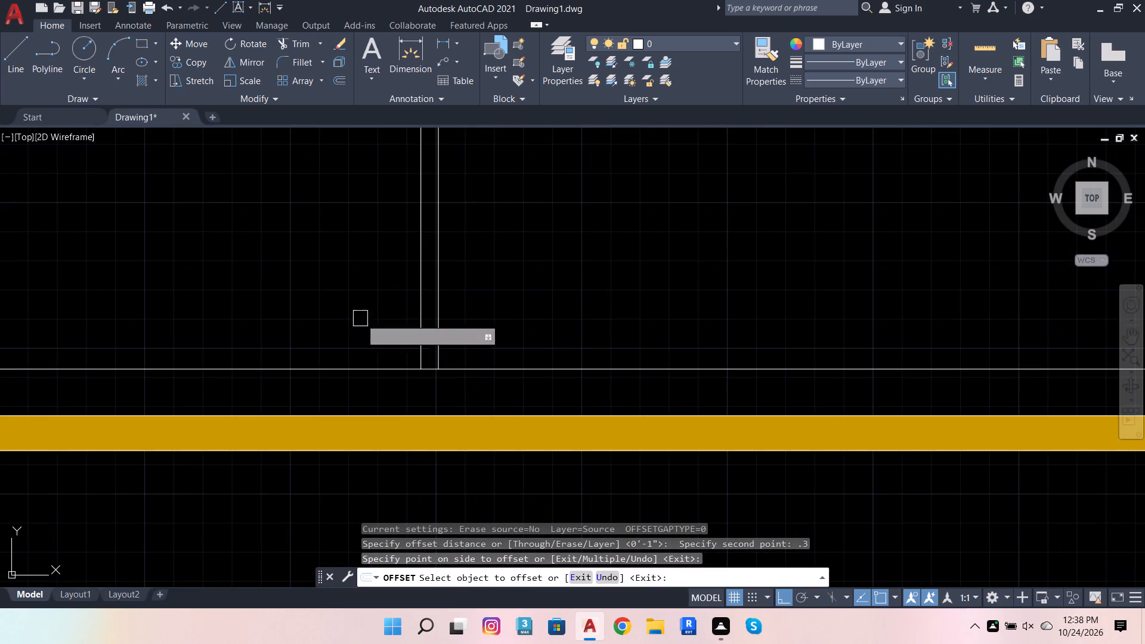
{"action": "left_click", "coordinate": [418, 335]}
{"action": "left_click", "coordinate": [335, 340]}
{"action": "key", "text": "Escape"}
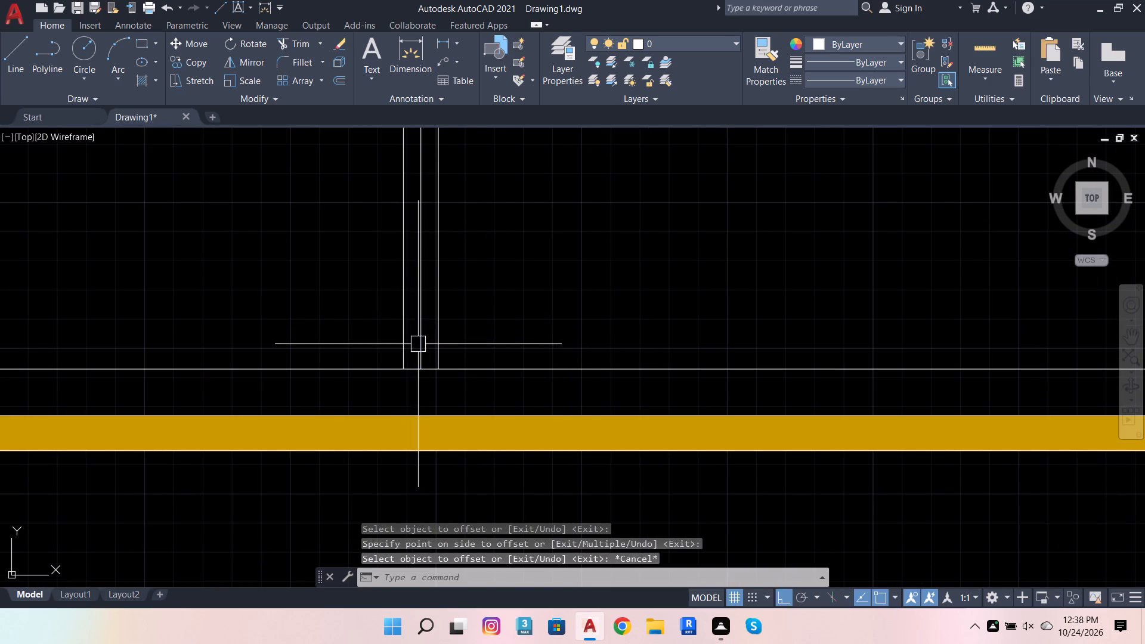
Erase the original center line between the two offset lines in the third bay.
{"action": "left_click", "coordinate": [419, 344]}
{"action": "key", "text": "shift+Delete"}
At the third bay's bottom, extend both divider lines to the filled frame and trim the inner frame segment between them.
{"action": "scroll", "coordinate": [589, 307], "scroll_direction": "down", "scroll_amount": 3}
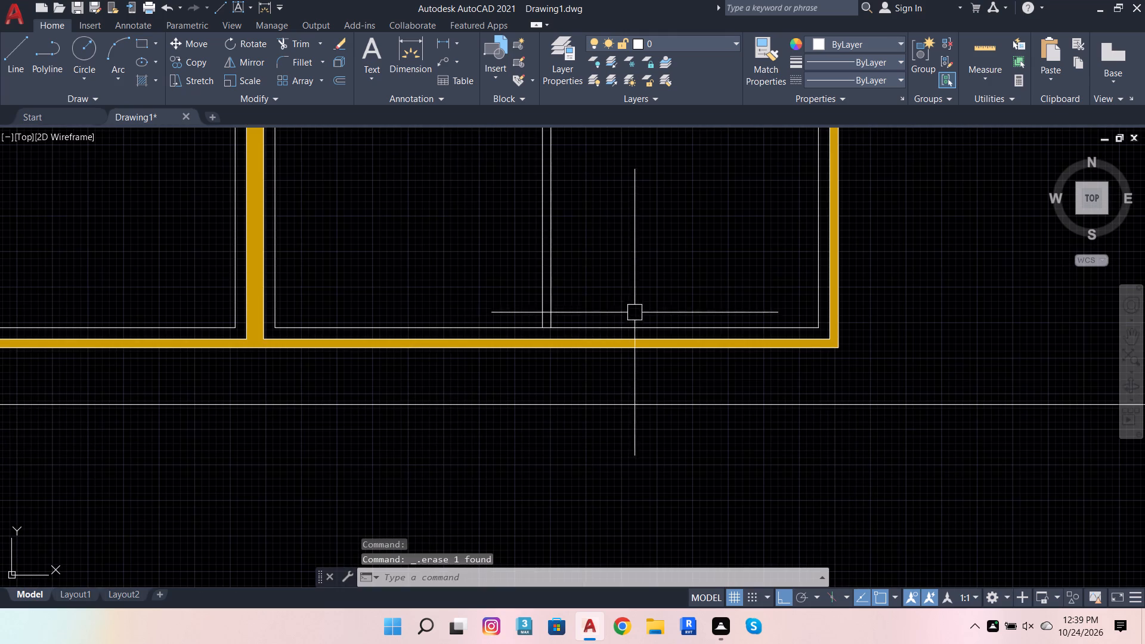
{"action": "left_click", "coordinate": [299, 44]}
{"action": "left_click_drag", "start_coordinate": [595, 260], "coordinate": [491, 279], "text": "shift"}
{"action": "scroll", "coordinate": [535, 316], "scroll_direction": "up", "scroll_amount": 3}
{"action": "left_click", "coordinate": [584, 364]}
At the third bay's top, extend both divider lines to the filled frame and trim the inner frame segment between them.
{"action": "scroll", "coordinate": [653, 459], "scroll_direction": "down", "scroll_amount": 9}
{"action": "scroll", "coordinate": [683, 397], "scroll_direction": "up", "scroll_amount": 3}
{"action": "scroll", "coordinate": [624, 387], "scroll_direction": "up", "scroll_amount": 3}
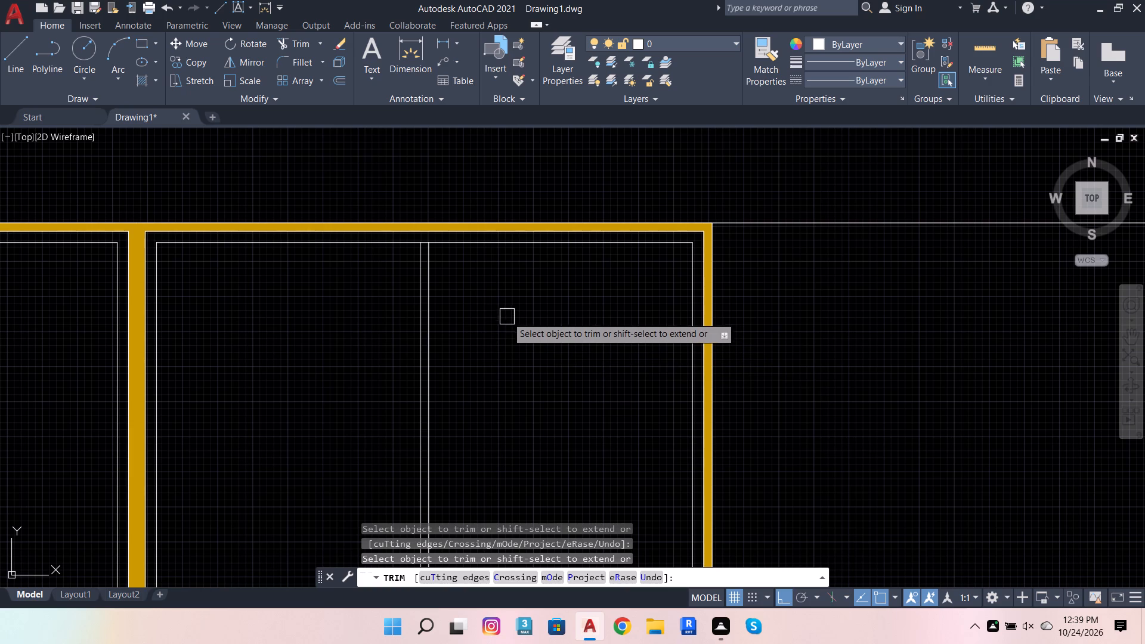
{"action": "left_click_drag", "start_coordinate": [499, 316], "coordinate": [383, 319], "text": "shift"}
{"action": "scroll", "coordinate": [437, 249], "scroll_direction": "up", "scroll_amount": 3}
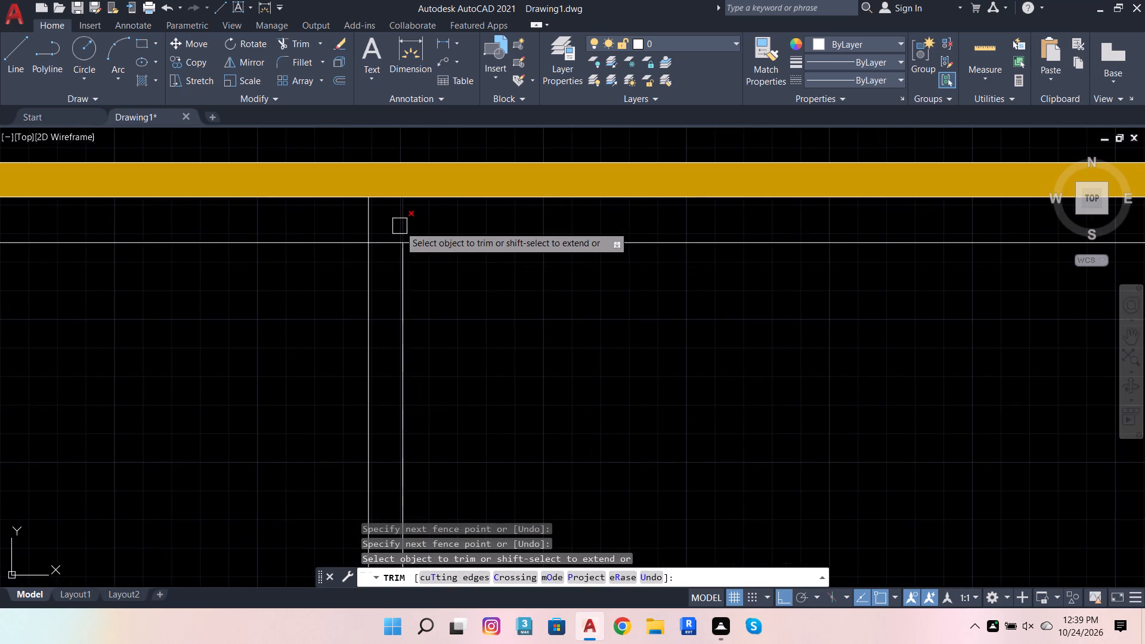
{"action": "left_click", "coordinate": [389, 239]}
{"action": "scroll", "coordinate": [573, 276], "scroll_direction": "down", "scroll_amount": 3}
{"action": "key", "text": "Escape"}
Copy the third bay's two divider lines 3'-5" across to the second bay, using the inner frames' matching upper corners as reference points.
{"action": "left_click", "coordinate": [559, 338]}
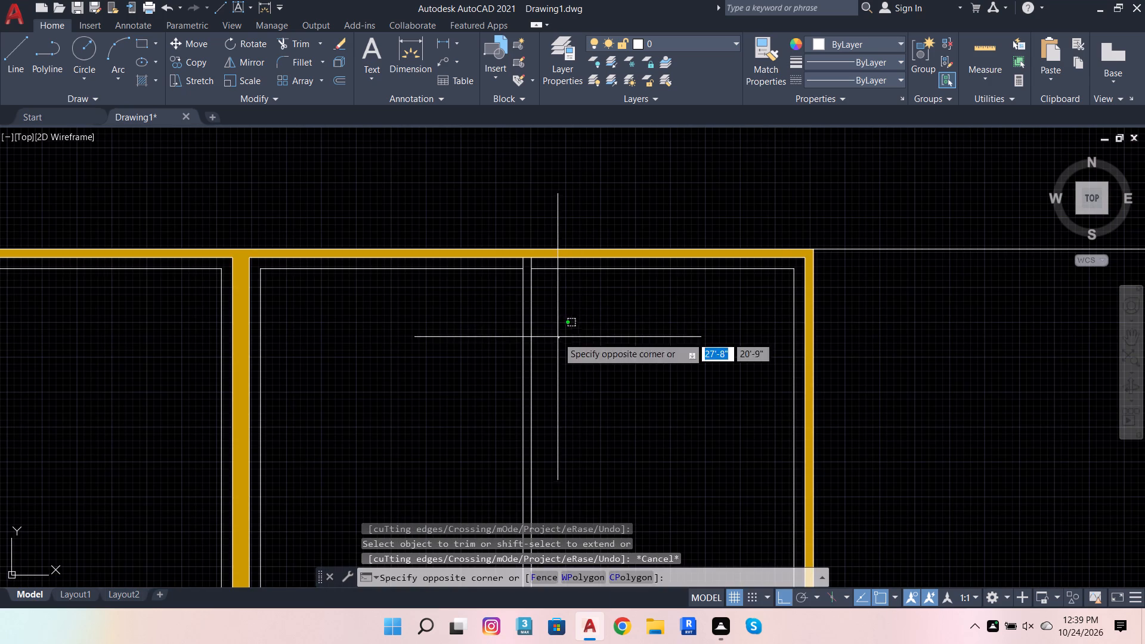
{"action": "left_click", "coordinate": [491, 335]}
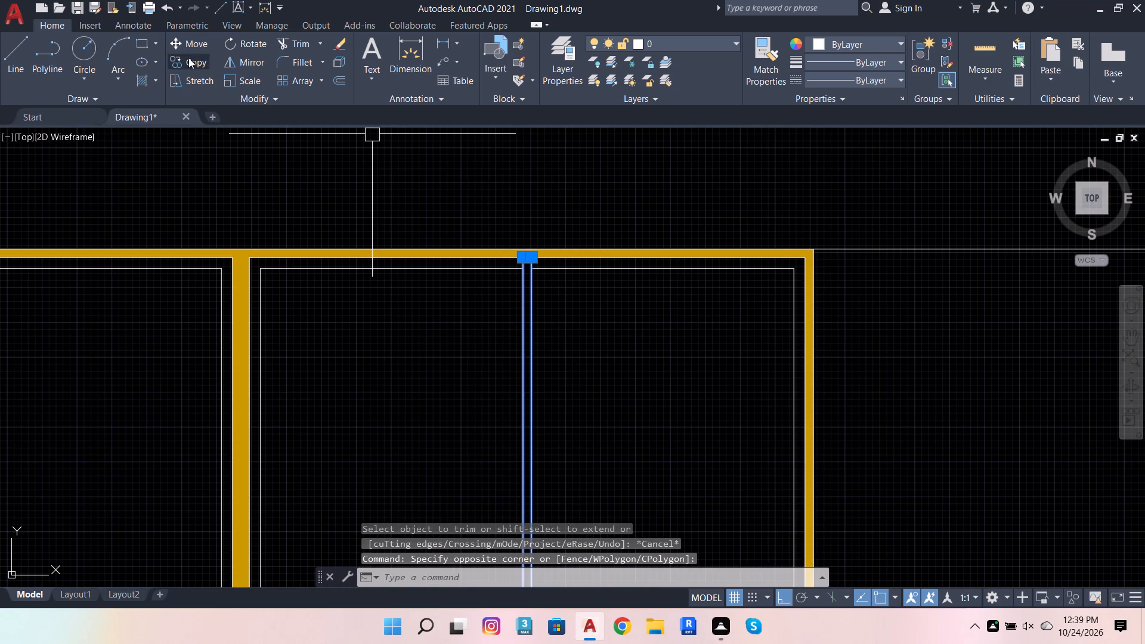
{"action": "left_click", "coordinate": [188, 59]}
{"action": "left_click", "coordinate": [794, 270]}
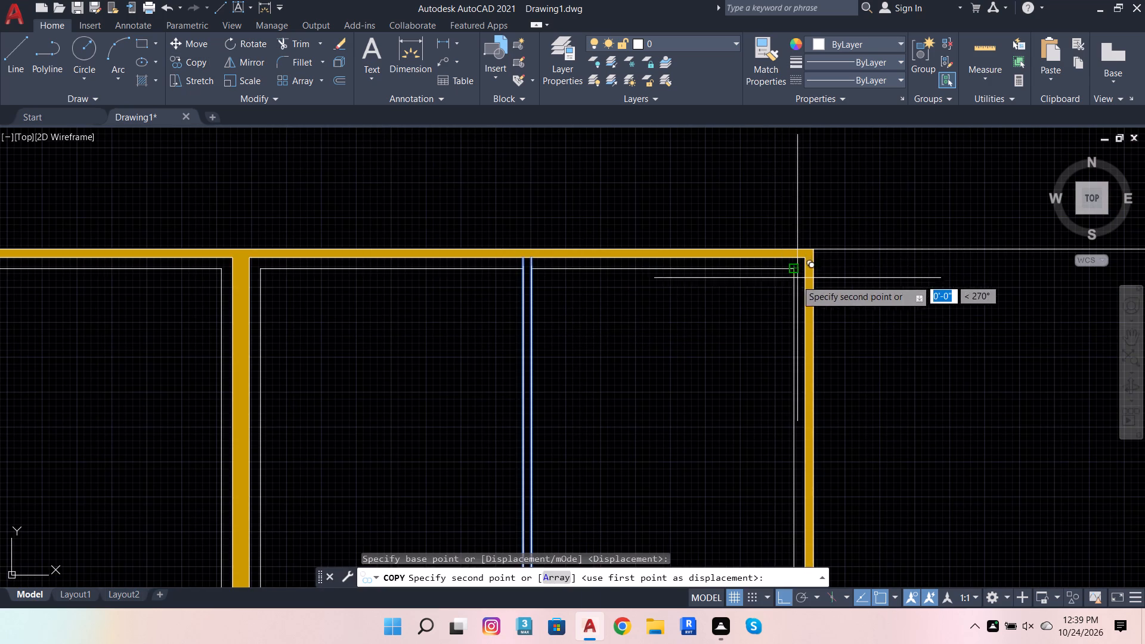
{"action": "scroll", "coordinate": [739, 299], "scroll_direction": "down", "scroll_amount": 3}
{"action": "scroll", "coordinate": [564, 315], "scroll_direction": "up", "scroll_amount": 3}
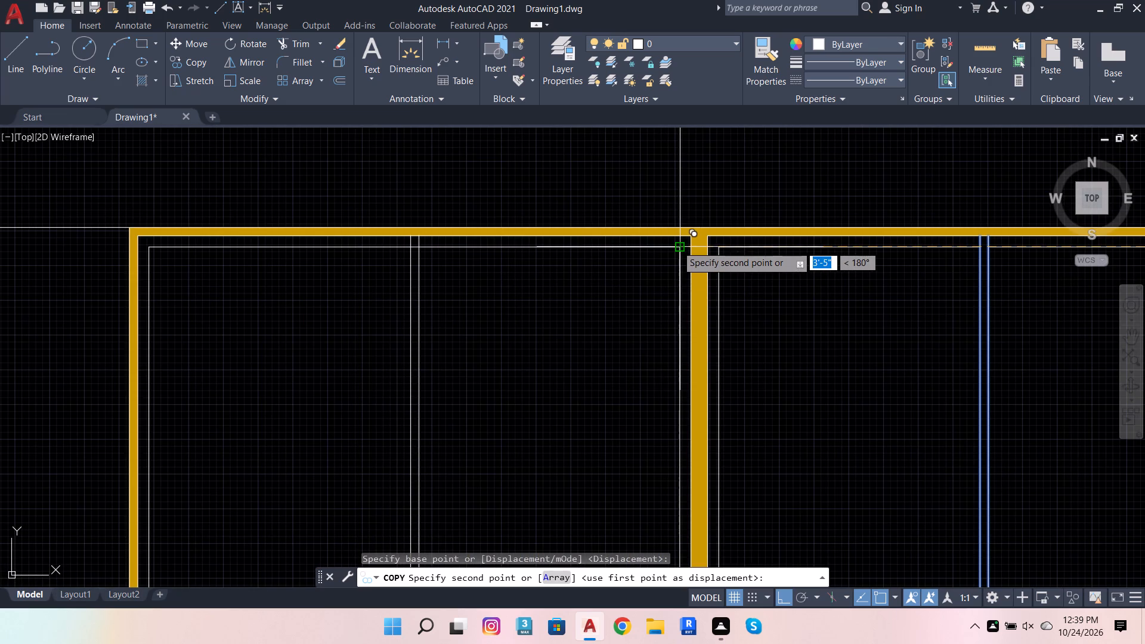
{"action": "left_click", "coordinate": [678, 245]}
{"action": "key", "text": "Escape"}
Trim the second bay's inner frame segments between the two divider lines at the top and bottom.
{"action": "scroll", "coordinate": [366, 268], "scroll_direction": "up", "scroll_amount": 1}
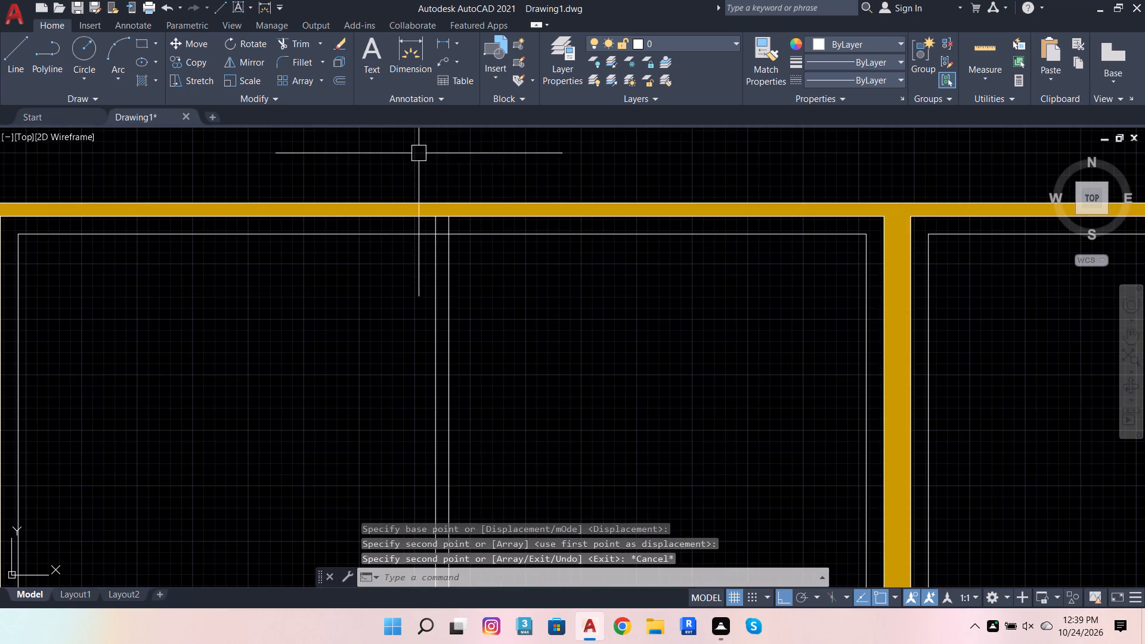
{"action": "left_click", "coordinate": [286, 42]}
{"action": "scroll", "coordinate": [428, 212], "scroll_direction": "up", "scroll_amount": 4}
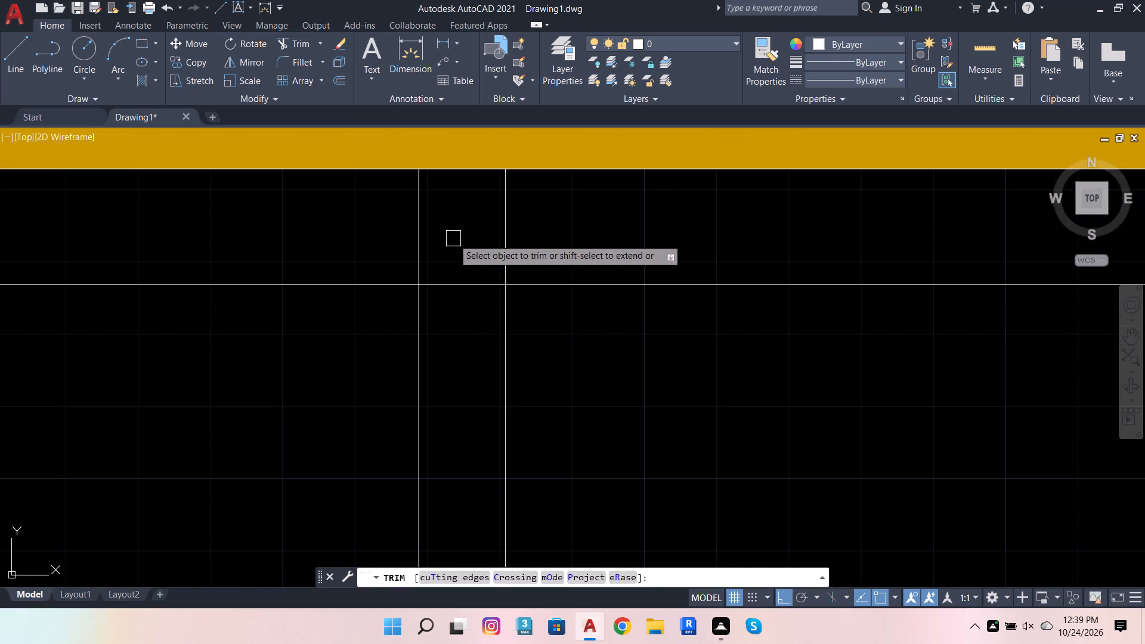
{"action": "left_click", "coordinate": [445, 280]}
{"action": "scroll", "coordinate": [521, 193], "scroll_direction": "down", "scroll_amount": 6}
{"action": "scroll", "coordinate": [553, 339], "scroll_direction": "down", "scroll_amount": 5}
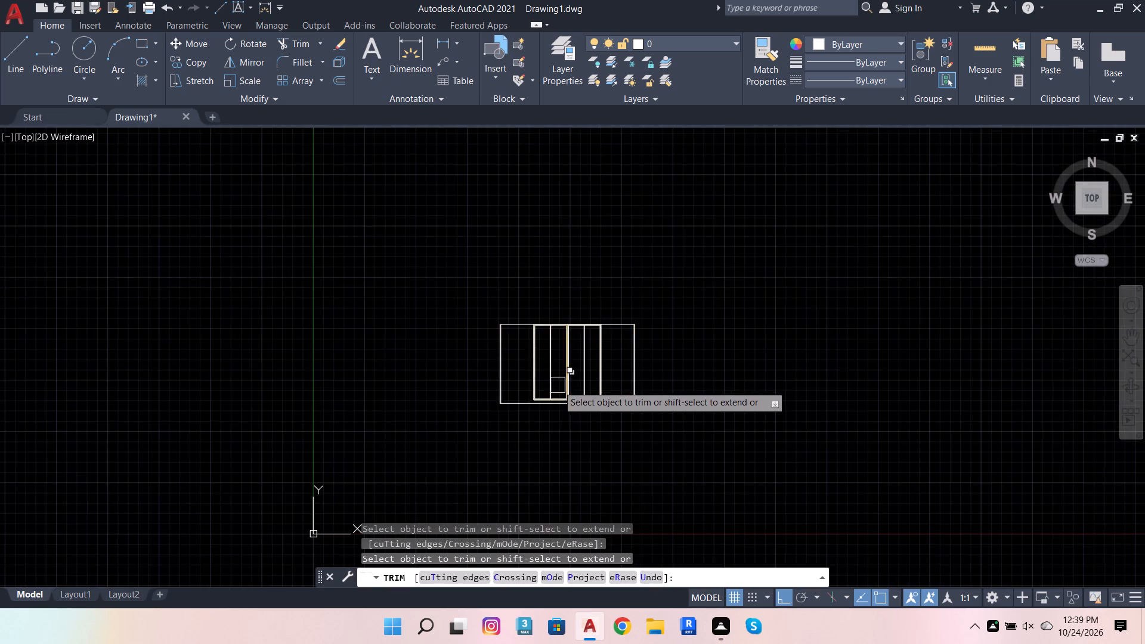
{"action": "scroll", "coordinate": [558, 385], "scroll_direction": "up", "scroll_amount": 5}
{"action": "scroll", "coordinate": [579, 391], "scroll_direction": "down", "scroll_amount": 3}
{"action": "scroll", "coordinate": [558, 413], "scroll_direction": "up", "scroll_amount": 4}
{"action": "scroll", "coordinate": [526, 464], "scroll_direction": "up", "scroll_amount": 4}
{"action": "left_click", "coordinate": [475, 423]}
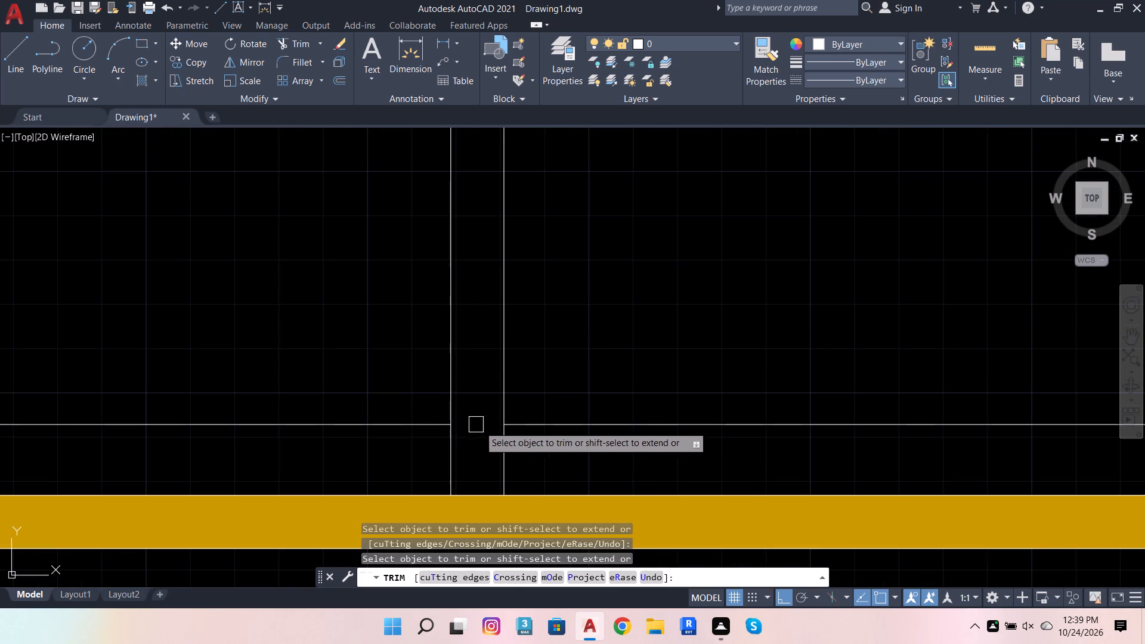
{"action": "scroll", "coordinate": [608, 457], "scroll_direction": "down", "scroll_amount": 5}
{"action": "key", "text": "Escape"}
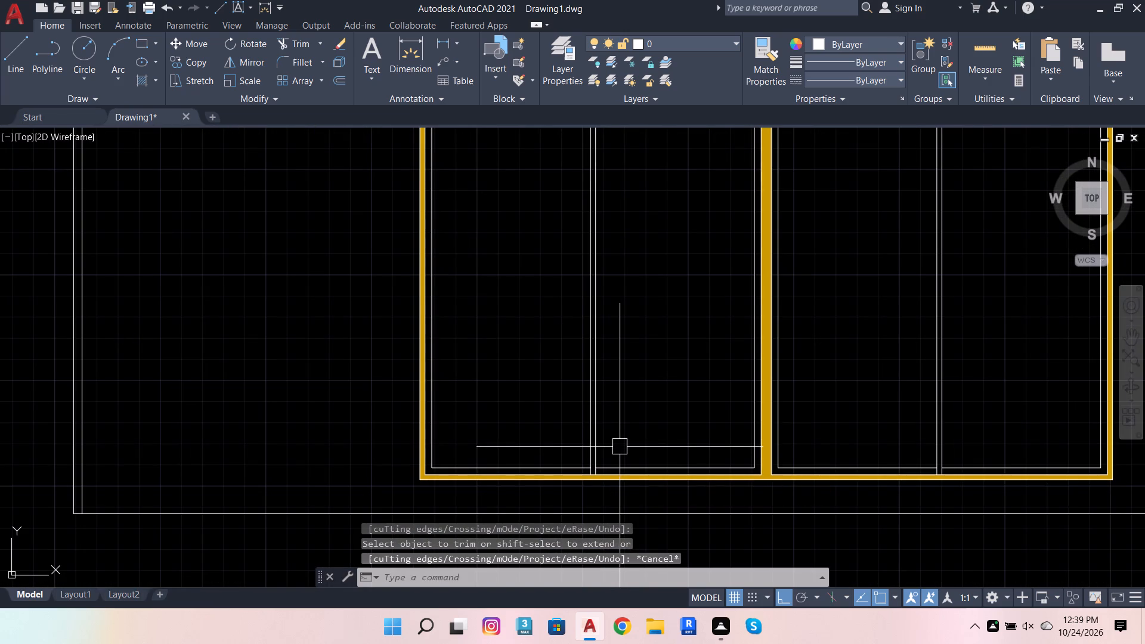
{"action": "key", "text": "Escape"}
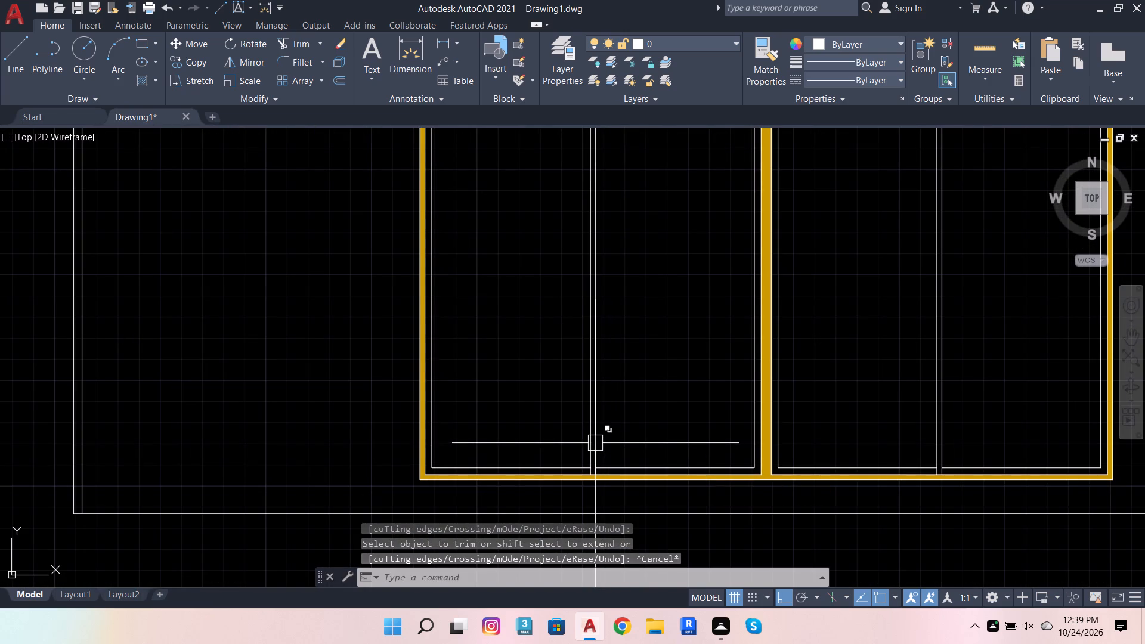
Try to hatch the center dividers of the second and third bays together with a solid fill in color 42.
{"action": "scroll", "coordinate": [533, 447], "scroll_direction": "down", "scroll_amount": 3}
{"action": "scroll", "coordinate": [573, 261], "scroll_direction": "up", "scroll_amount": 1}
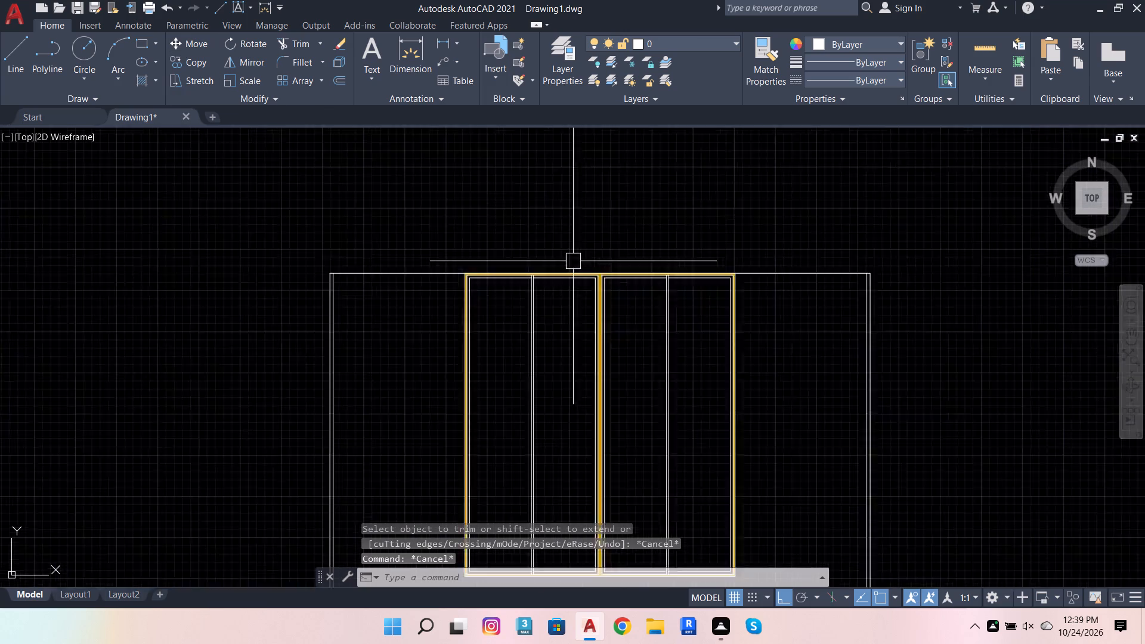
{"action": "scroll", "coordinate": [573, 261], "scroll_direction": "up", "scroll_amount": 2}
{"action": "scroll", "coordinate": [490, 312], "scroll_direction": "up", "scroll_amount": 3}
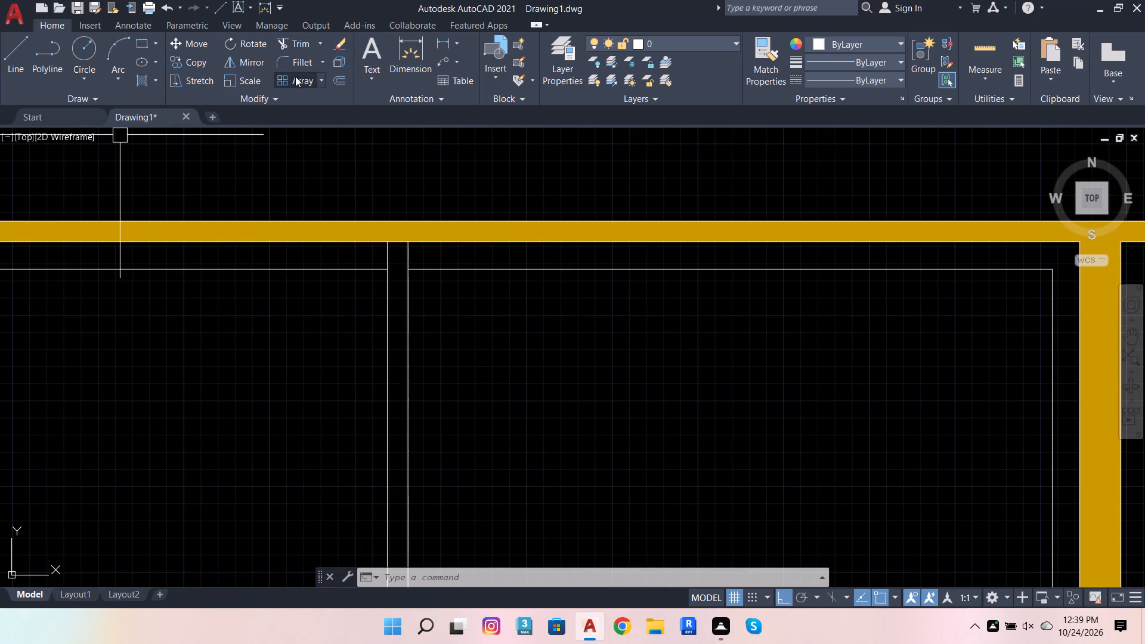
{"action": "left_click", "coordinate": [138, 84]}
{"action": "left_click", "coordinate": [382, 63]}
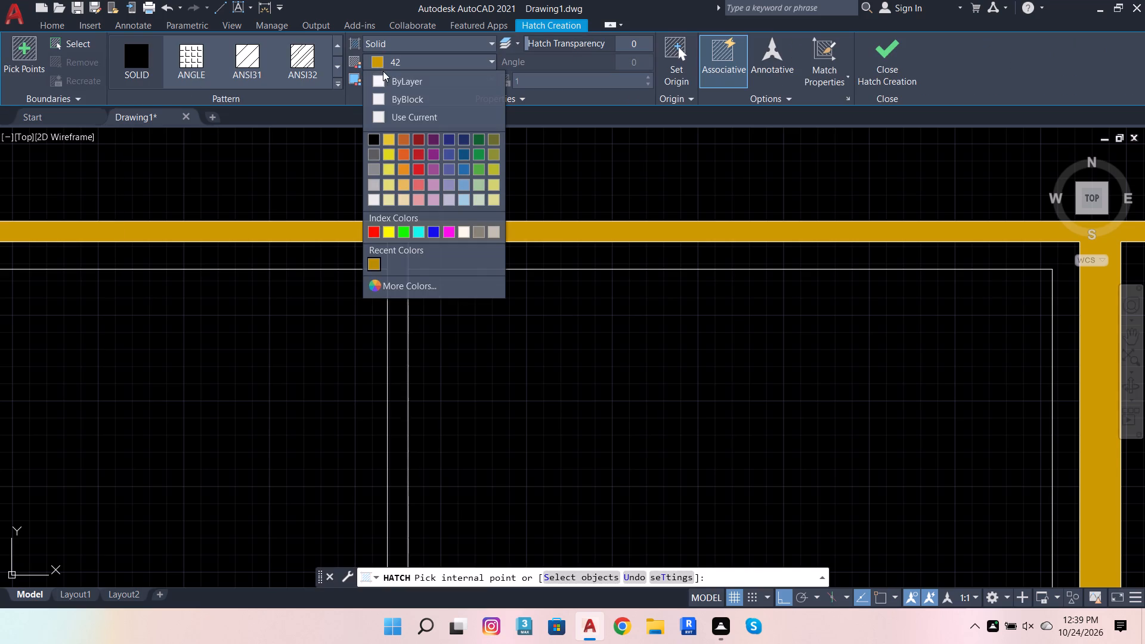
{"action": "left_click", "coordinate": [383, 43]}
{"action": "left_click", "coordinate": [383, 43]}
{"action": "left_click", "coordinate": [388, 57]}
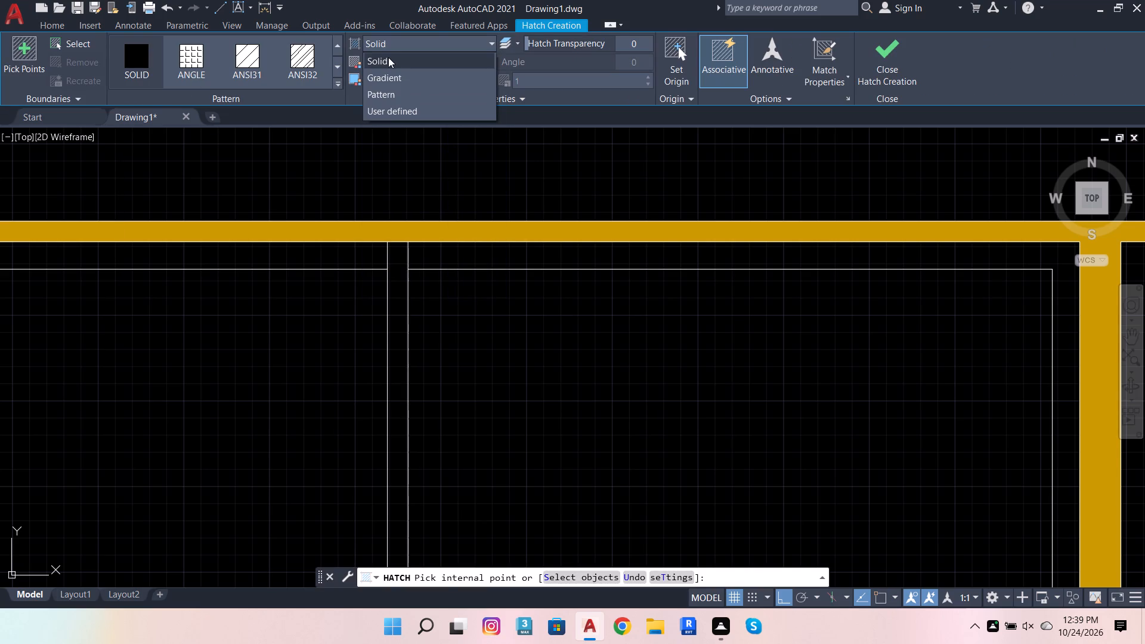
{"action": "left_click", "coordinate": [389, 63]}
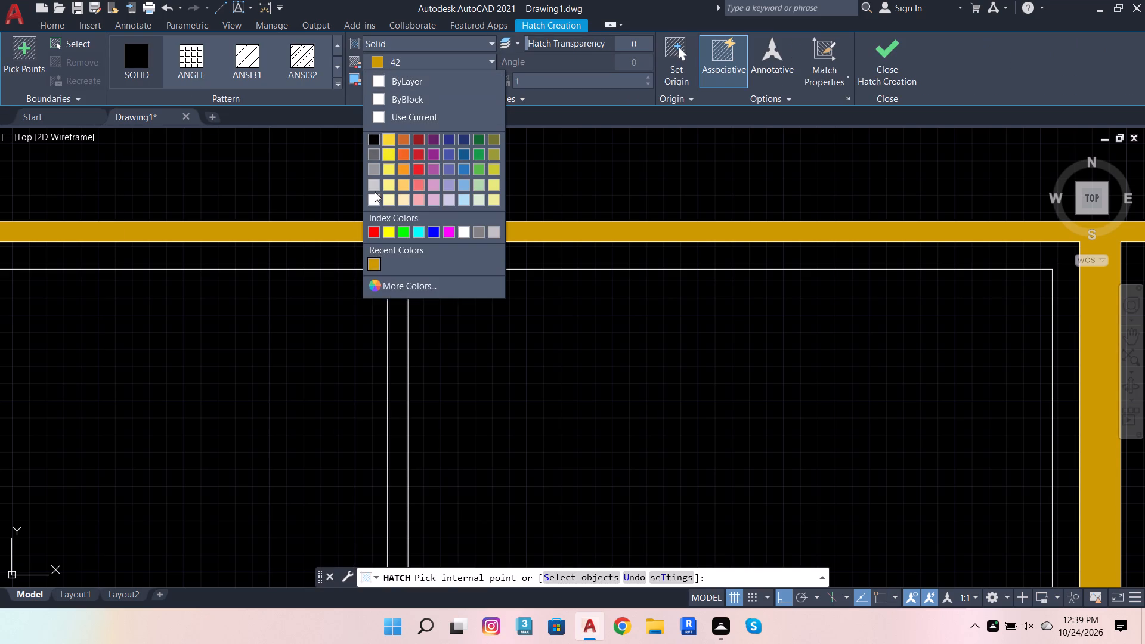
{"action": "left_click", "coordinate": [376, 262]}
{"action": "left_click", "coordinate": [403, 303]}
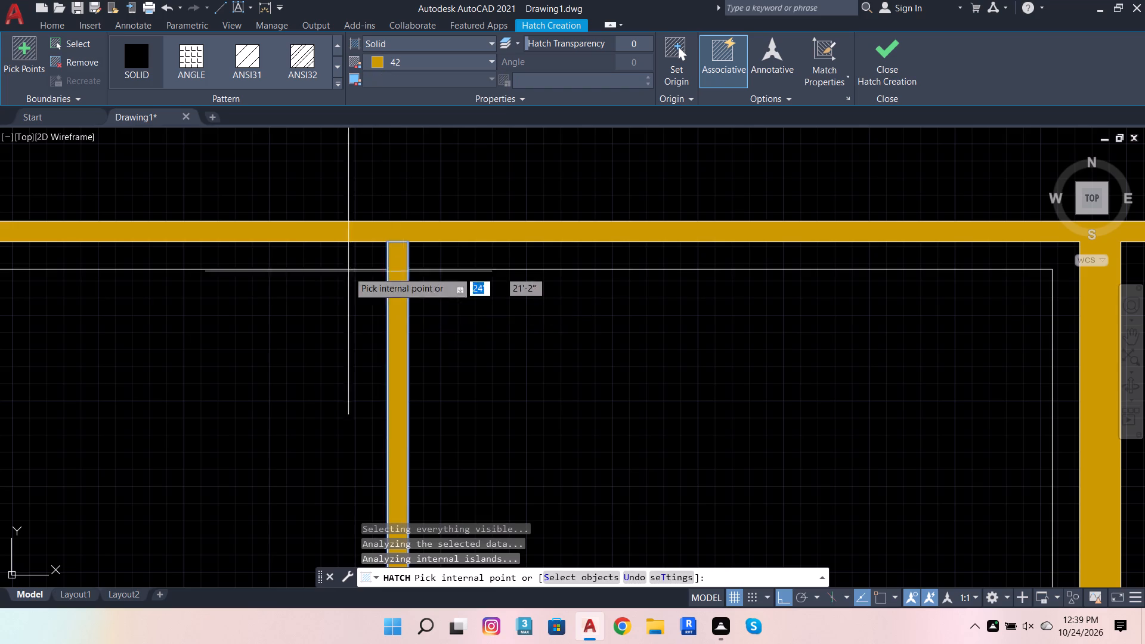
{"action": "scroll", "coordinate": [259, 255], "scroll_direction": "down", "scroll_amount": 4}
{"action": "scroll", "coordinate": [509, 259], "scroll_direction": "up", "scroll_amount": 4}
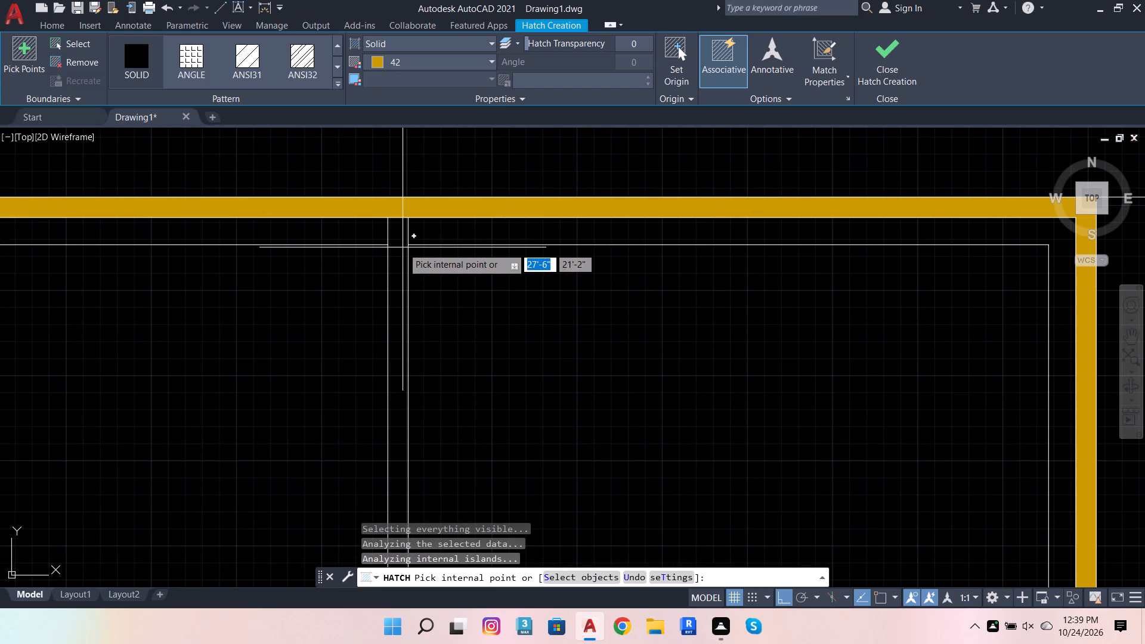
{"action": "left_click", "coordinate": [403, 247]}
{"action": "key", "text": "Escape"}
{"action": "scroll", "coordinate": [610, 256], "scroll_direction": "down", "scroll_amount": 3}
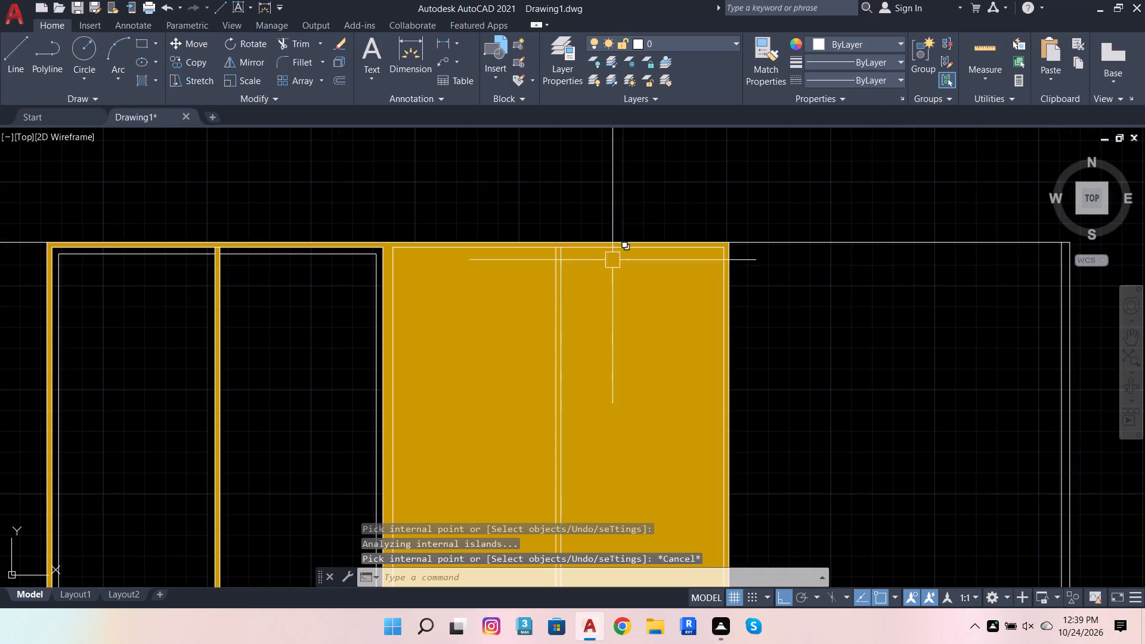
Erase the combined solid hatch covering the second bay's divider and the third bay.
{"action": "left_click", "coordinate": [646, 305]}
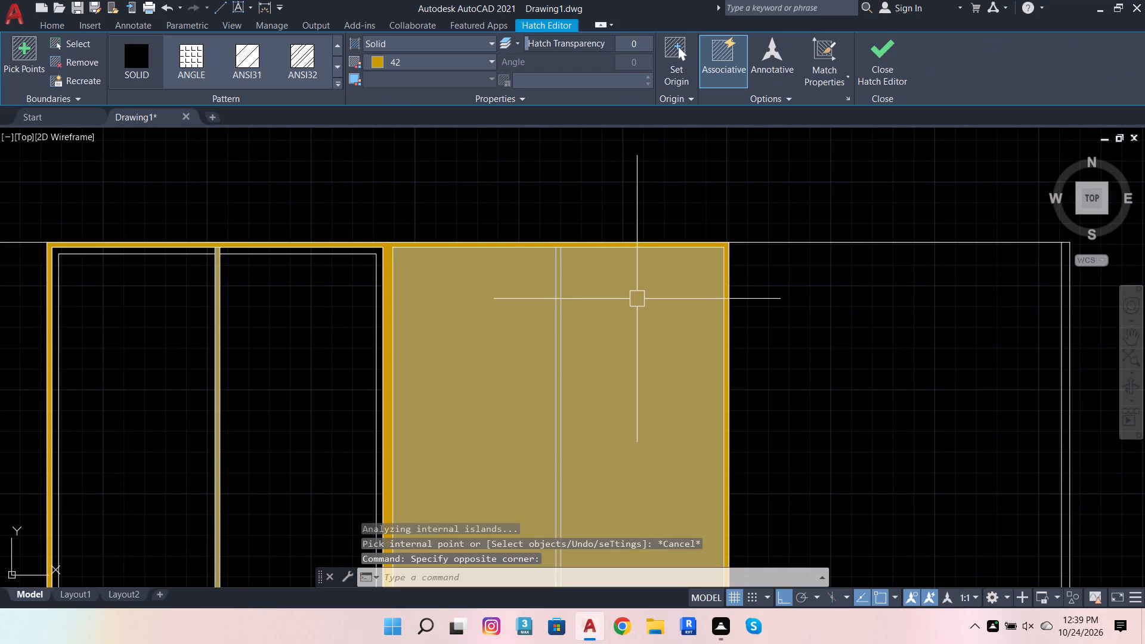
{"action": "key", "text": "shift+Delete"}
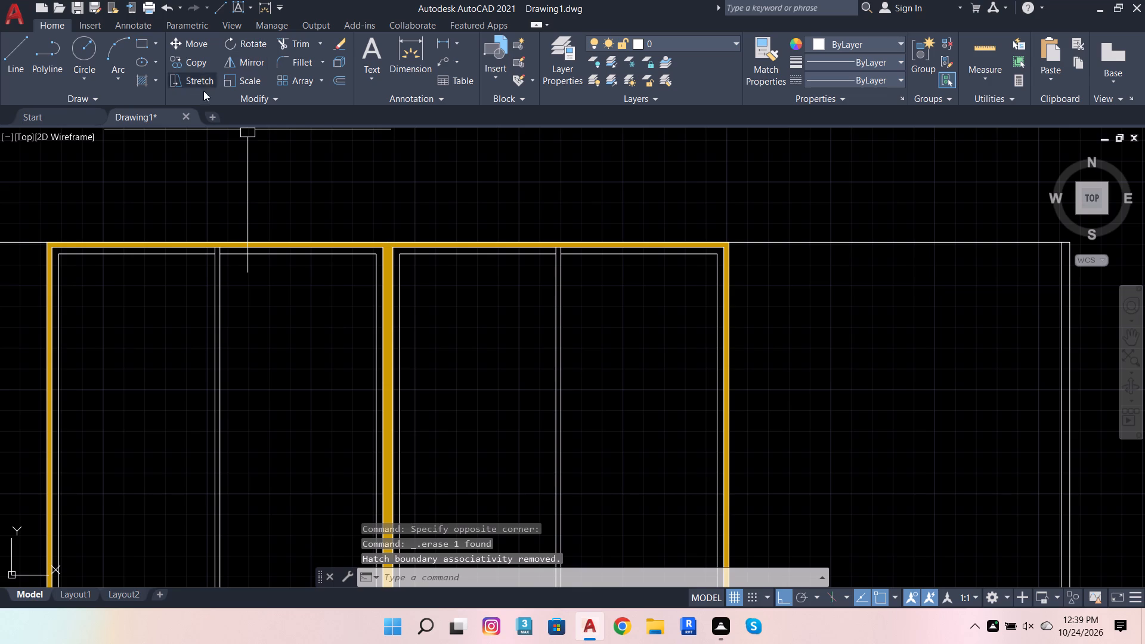
Hatch the strip between the second bay's divider lines with a solid fill in color 42.
{"action": "left_click", "coordinate": [143, 81]}
{"action": "left_click", "coordinate": [374, 60]}
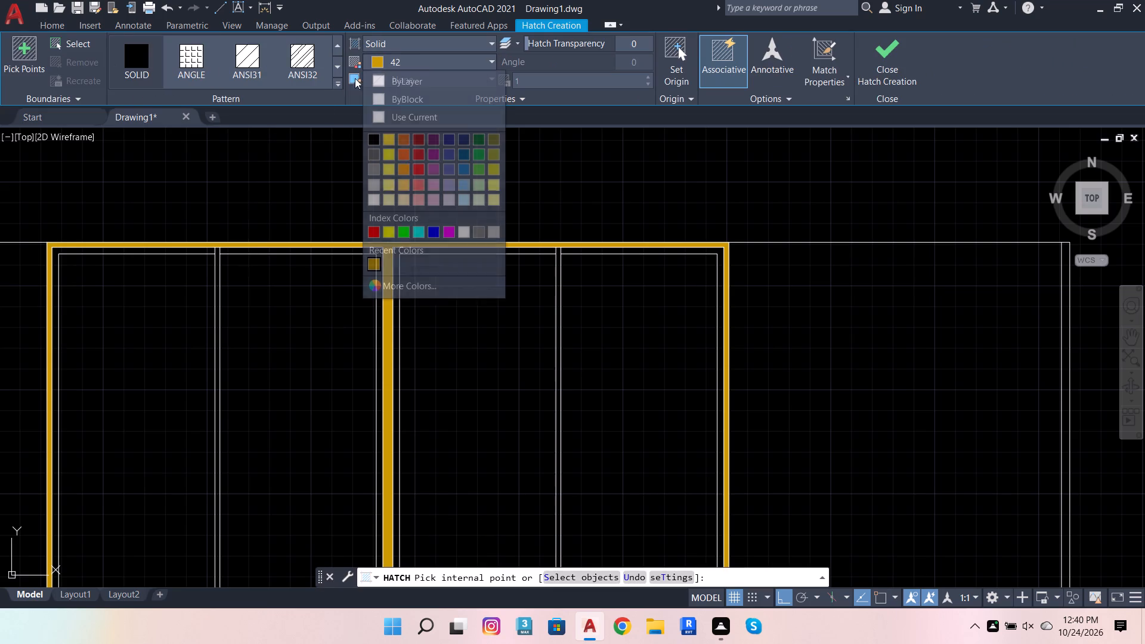
{"action": "left_click", "coordinate": [376, 260]}
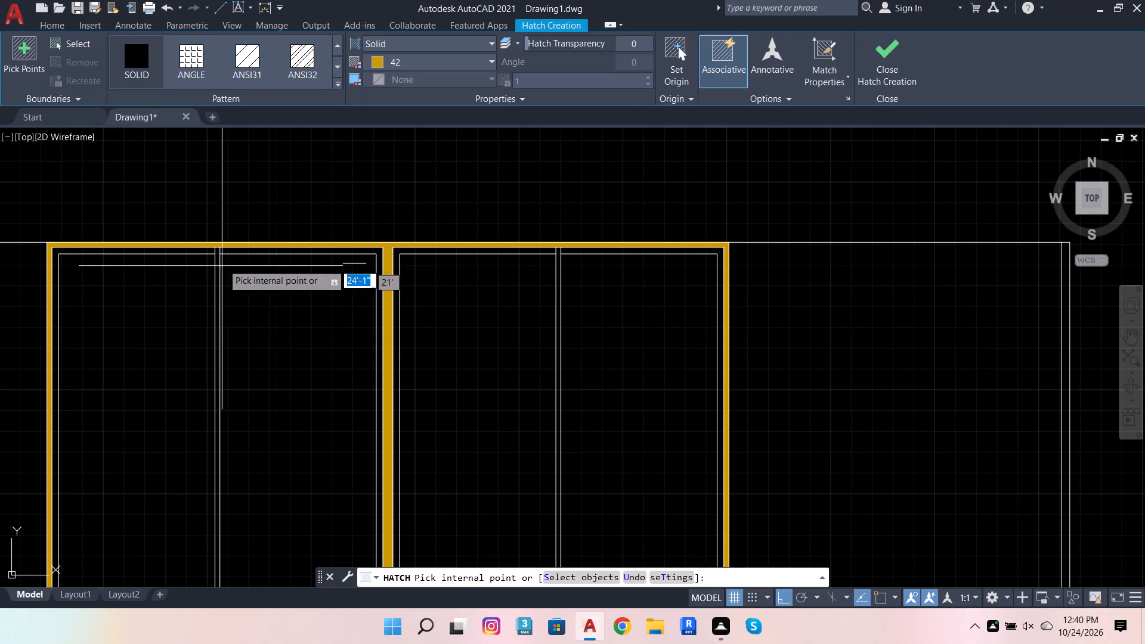
{"action": "scroll", "coordinate": [223, 264], "scroll_direction": "up", "scroll_amount": 3}
{"action": "left_click", "coordinate": [199, 240]}
{"action": "scroll", "coordinate": [175, 259], "scroll_direction": "down", "scroll_amount": 5}
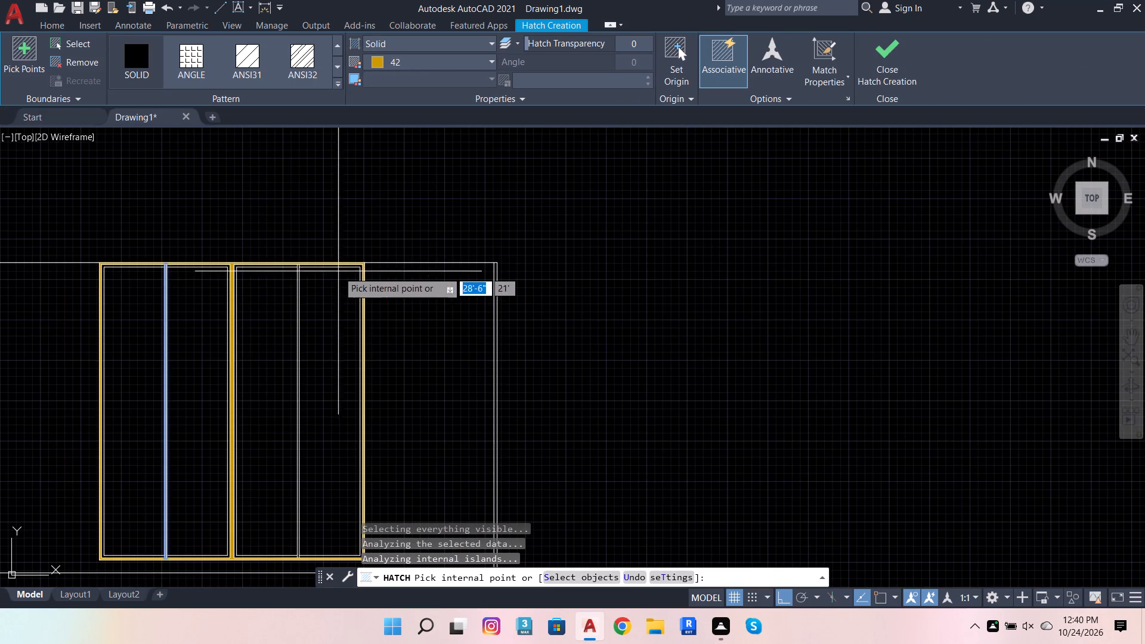
{"action": "key", "text": "space"}
Hatch the strip between the third bay's divider lines with a solid fill in color 42.
{"action": "scroll", "coordinate": [289, 288], "scroll_direction": "up", "scroll_amount": 3}
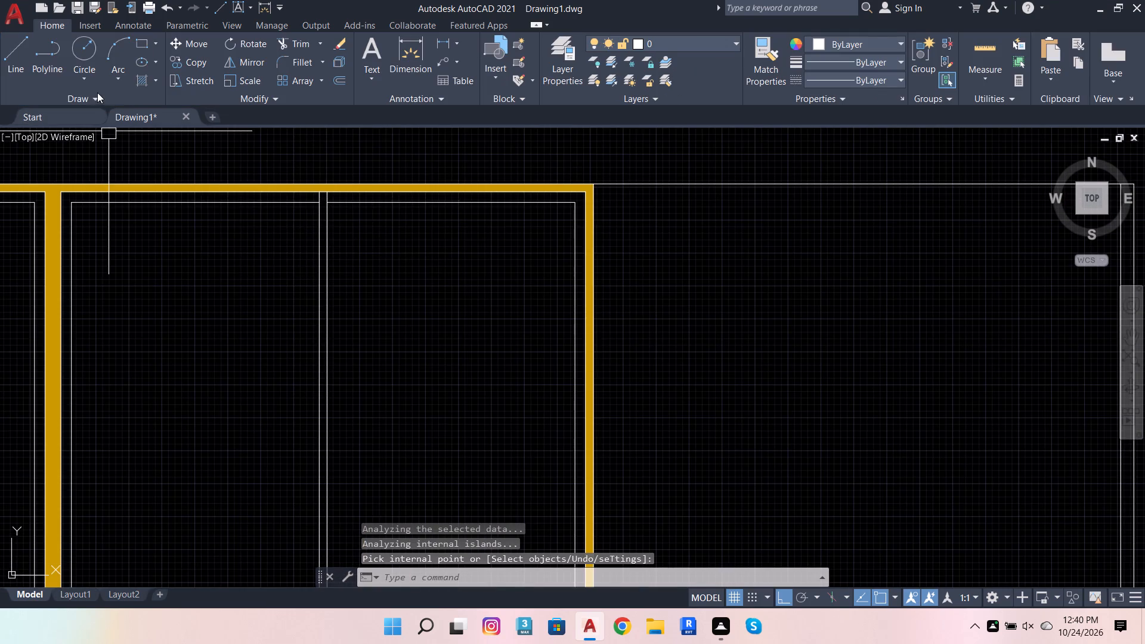
{"action": "left_click", "coordinate": [139, 81]}
{"action": "left_click", "coordinate": [386, 63]}
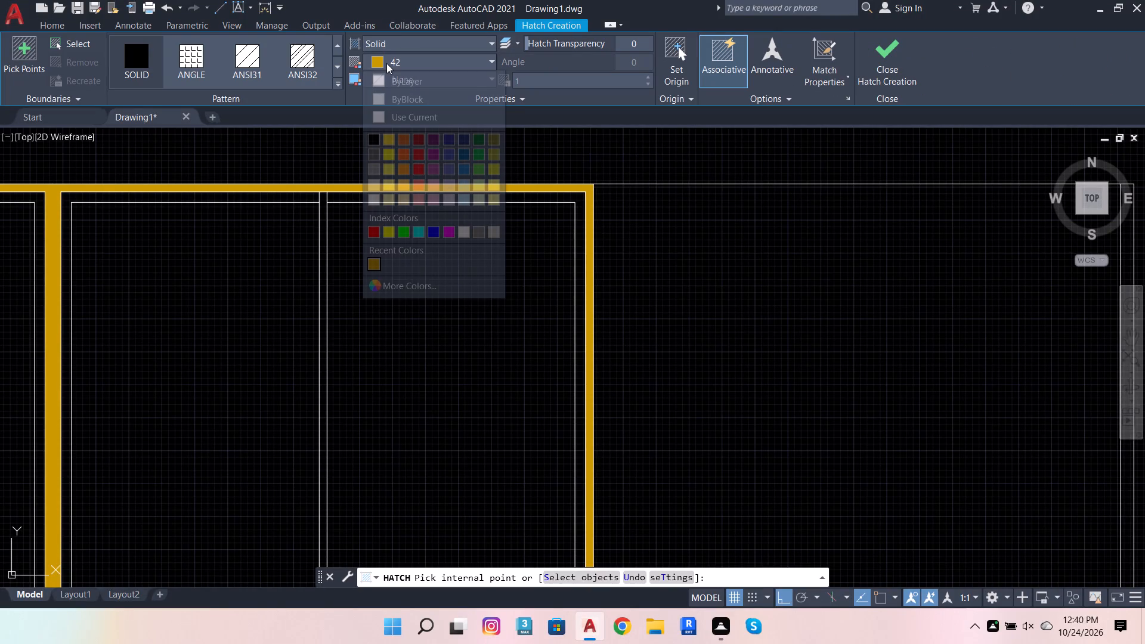
{"action": "left_click", "coordinate": [374, 261]}
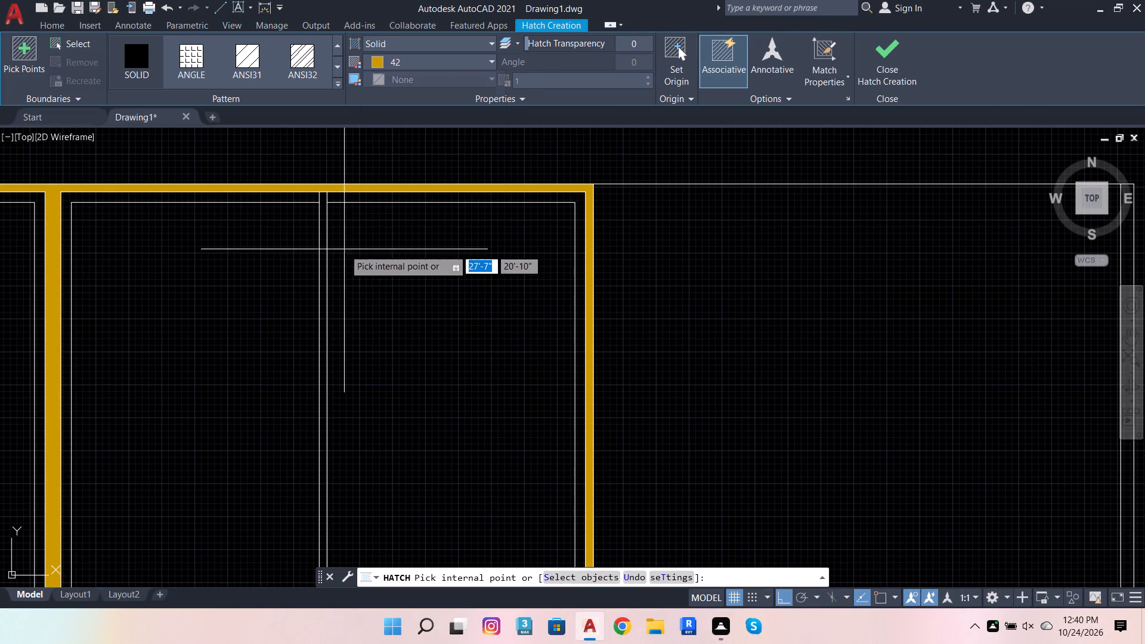
{"action": "scroll", "coordinate": [321, 227], "scroll_direction": "up", "scroll_amount": 4}
{"action": "left_click", "coordinate": [324, 226]}
{"action": "scroll", "coordinate": [369, 241], "scroll_direction": "down", "scroll_amount": 5}
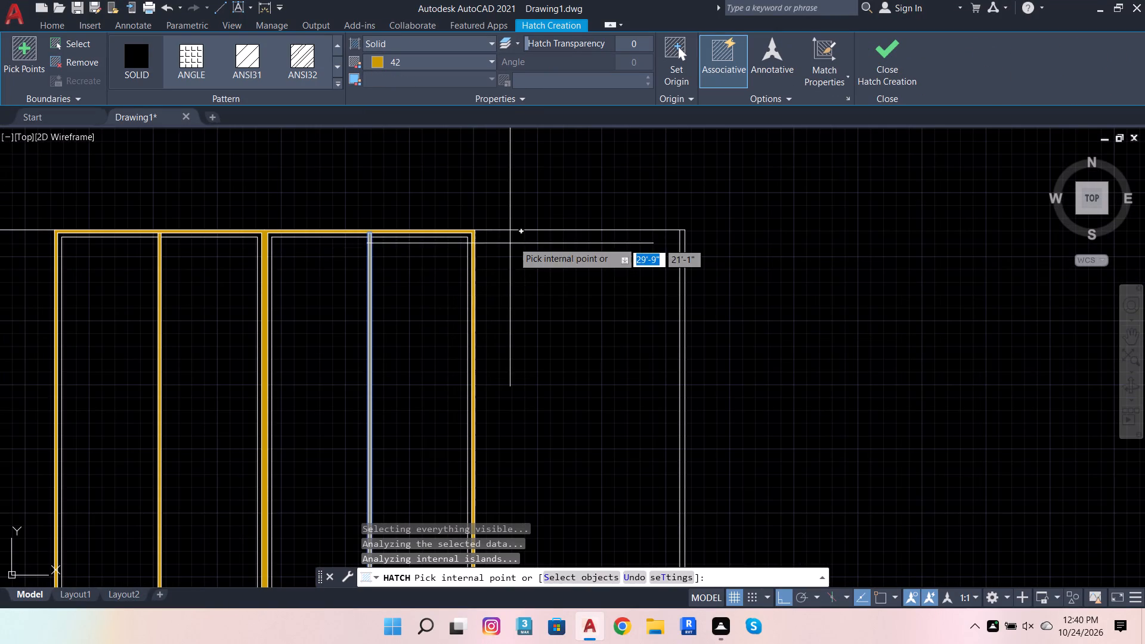
{"action": "key", "text": "Escape"}
Trim the frame's inner edge where it crosses the top of the third bay's center divider.
{"action": "scroll", "coordinate": [388, 233], "scroll_direction": "up", "scroll_amount": 6}
{"action": "left_click", "coordinate": [292, 42]}
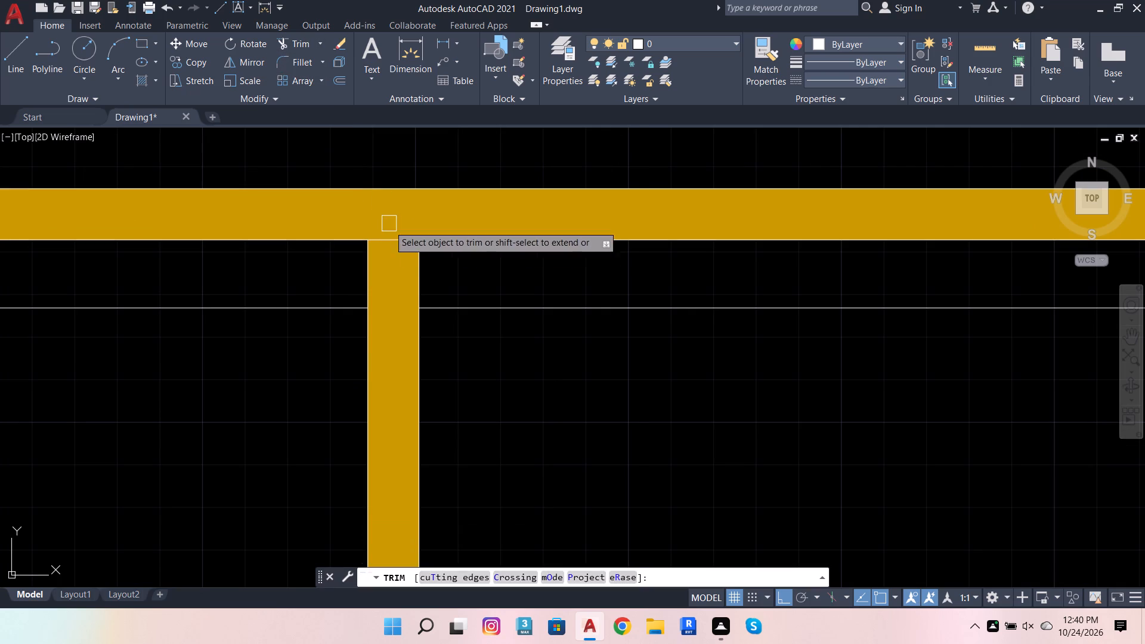
{"action": "left_click", "coordinate": [395, 243]}
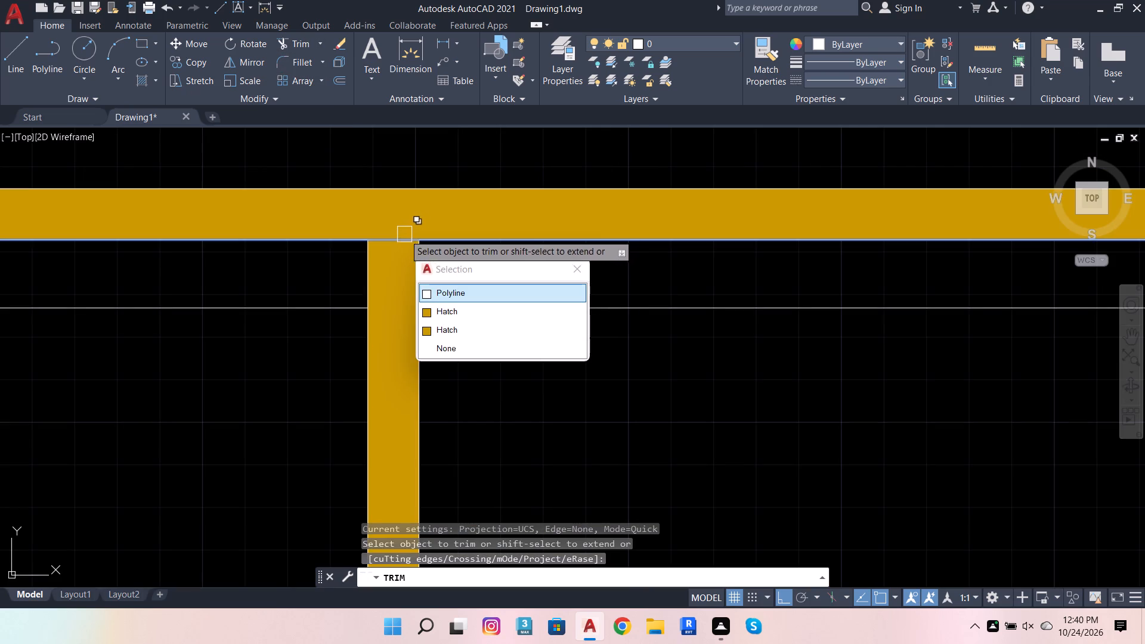
{"action": "left_click", "coordinate": [405, 232]}
{"action": "scroll", "coordinate": [578, 184], "scroll_direction": "down", "scroll_amount": 4}
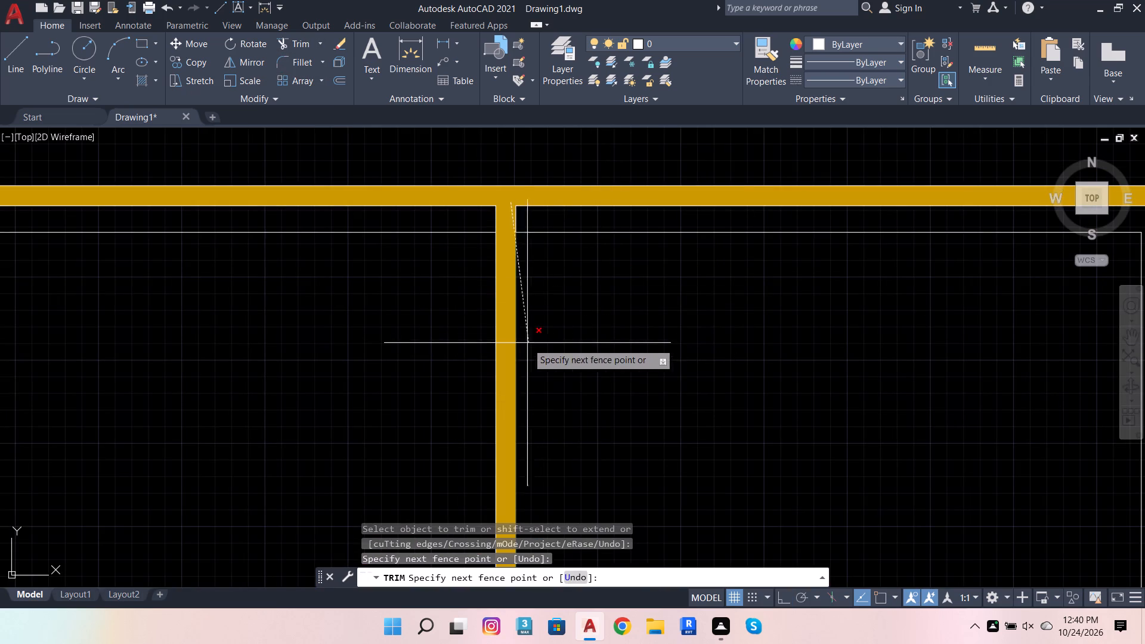
{"action": "scroll", "coordinate": [507, 311], "scroll_direction": "up", "scroll_amount": 2}
{"action": "left_click", "coordinate": [507, 308]}
Trim the frame's inner edge where it crosses the bottom of the third bay's center divider.
{"action": "scroll", "coordinate": [623, 307], "scroll_direction": "down", "scroll_amount": 6}
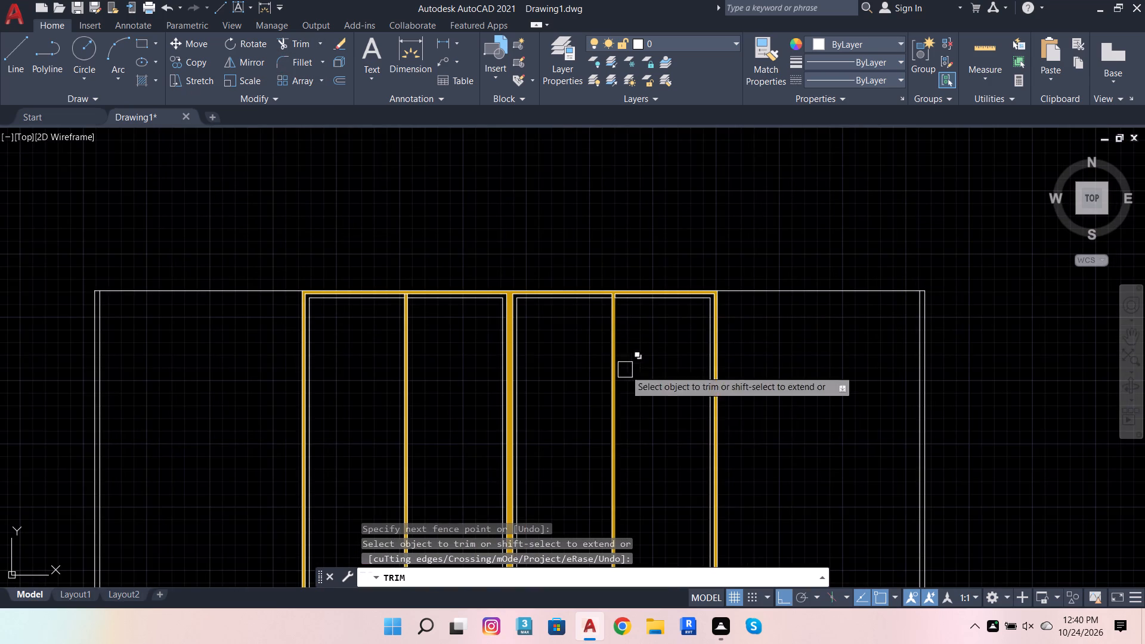
{"action": "scroll", "coordinate": [581, 306], "scroll_direction": "down", "scroll_amount": 5}
{"action": "scroll", "coordinate": [580, 349], "scroll_direction": "up", "scroll_amount": 10}
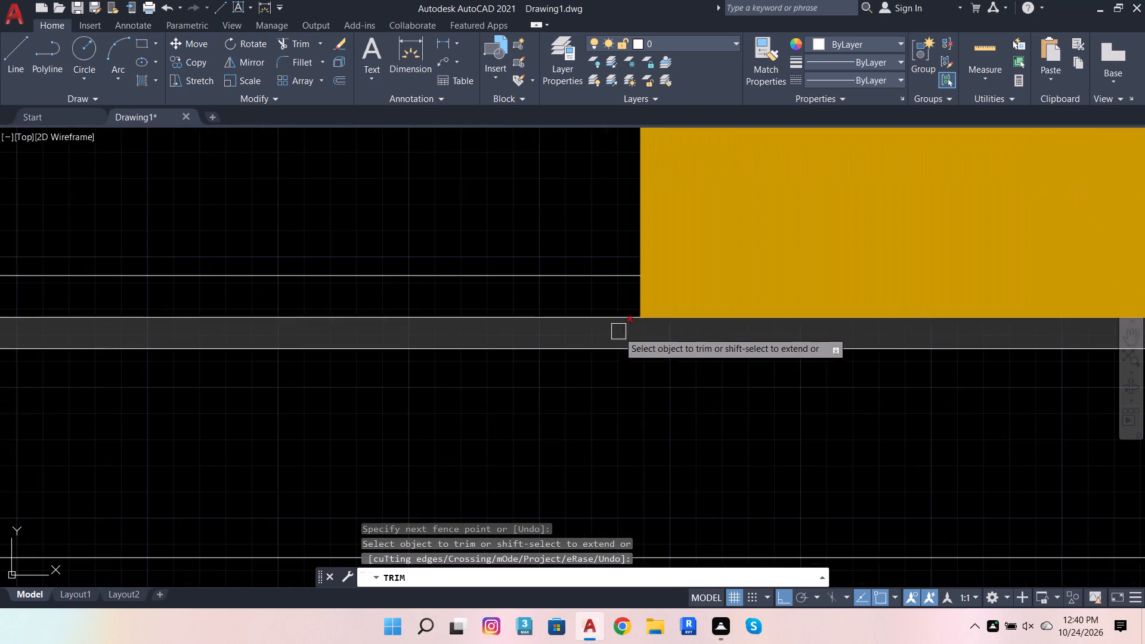
{"action": "scroll", "coordinate": [660, 344], "scroll_direction": "down", "scroll_amount": 2}
{"action": "scroll", "coordinate": [668, 340], "scroll_direction": "up", "scroll_amount": 3}
{"action": "scroll", "coordinate": [625, 335], "scroll_direction": "down", "scroll_amount": 2}
{"action": "scroll", "coordinate": [627, 334], "scroll_direction": "up", "scroll_amount": 4}
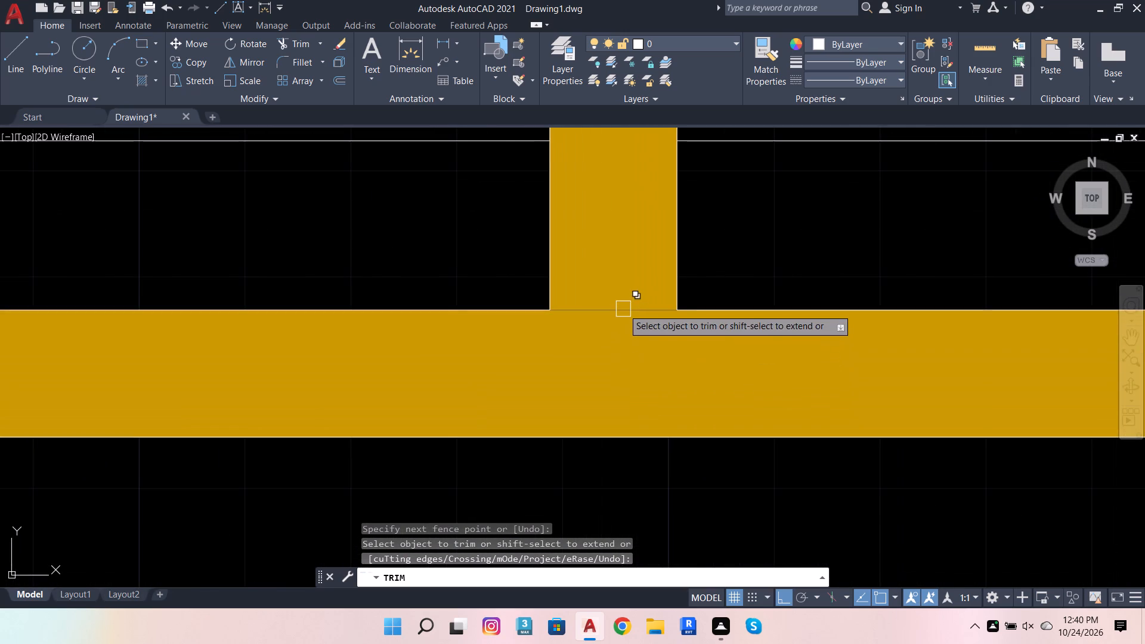
{"action": "left_click", "coordinate": [623, 309]}
{"action": "left_click", "coordinate": [625, 309]}
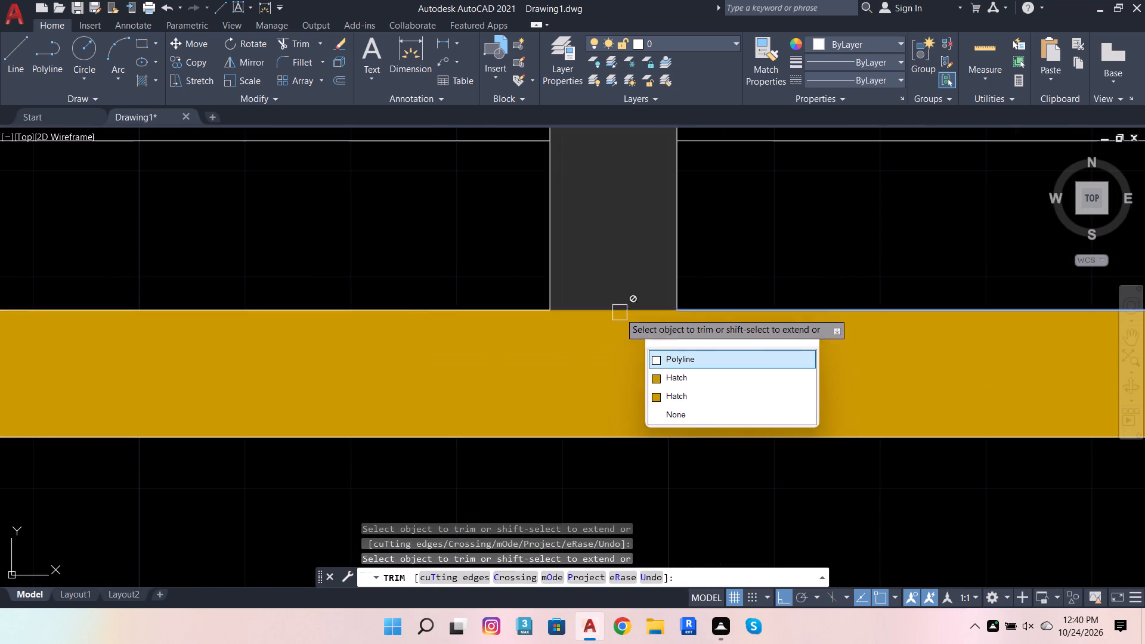
{"action": "scroll", "coordinate": [647, 331], "scroll_direction": "down", "scroll_amount": 4}
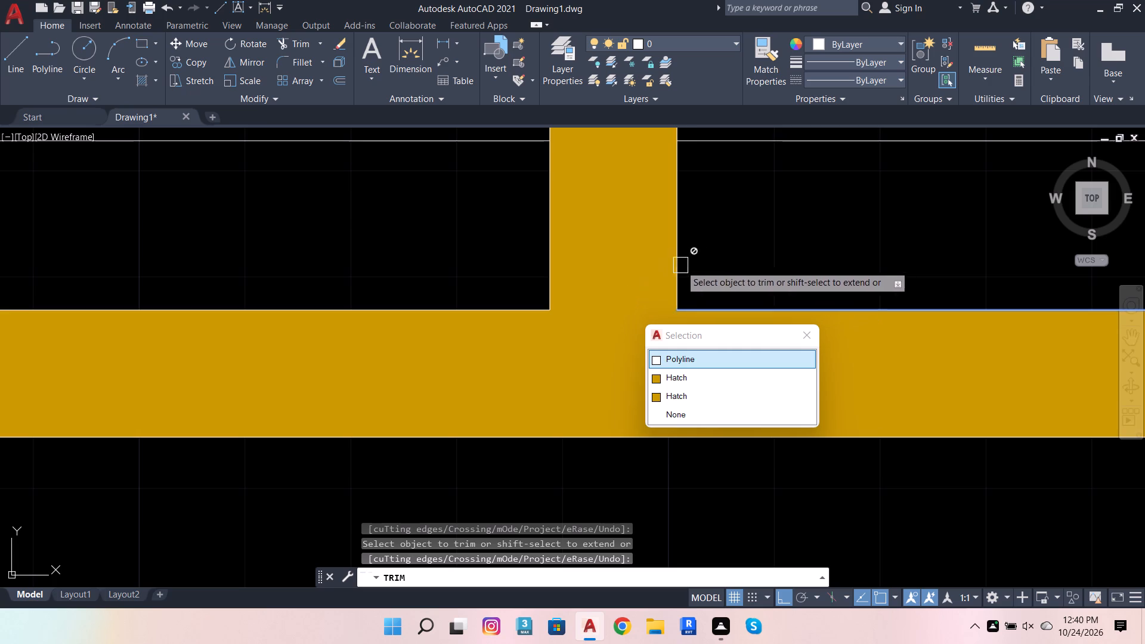
{"action": "scroll", "coordinate": [808, 329], "scroll_direction": "down", "scroll_amount": 5}
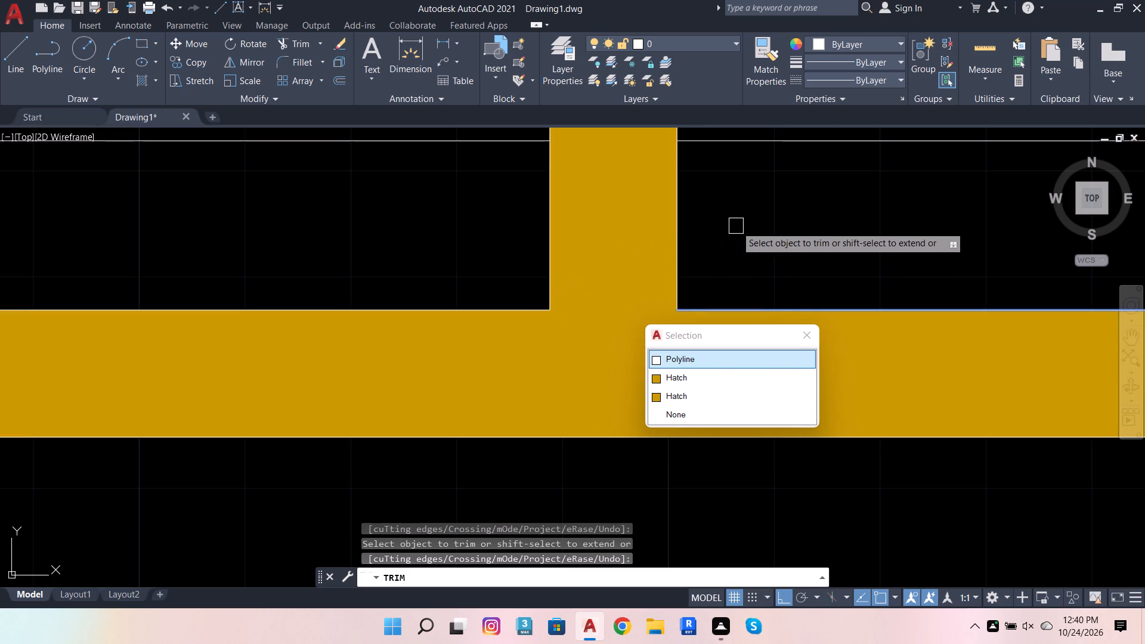
{"action": "left_click", "coordinate": [736, 226]}
Trim the frame's inner edge where it crosses the bottom of the second bay's center divider.
{"action": "scroll", "coordinate": [782, 257], "scroll_direction": "down", "scroll_amount": 6}
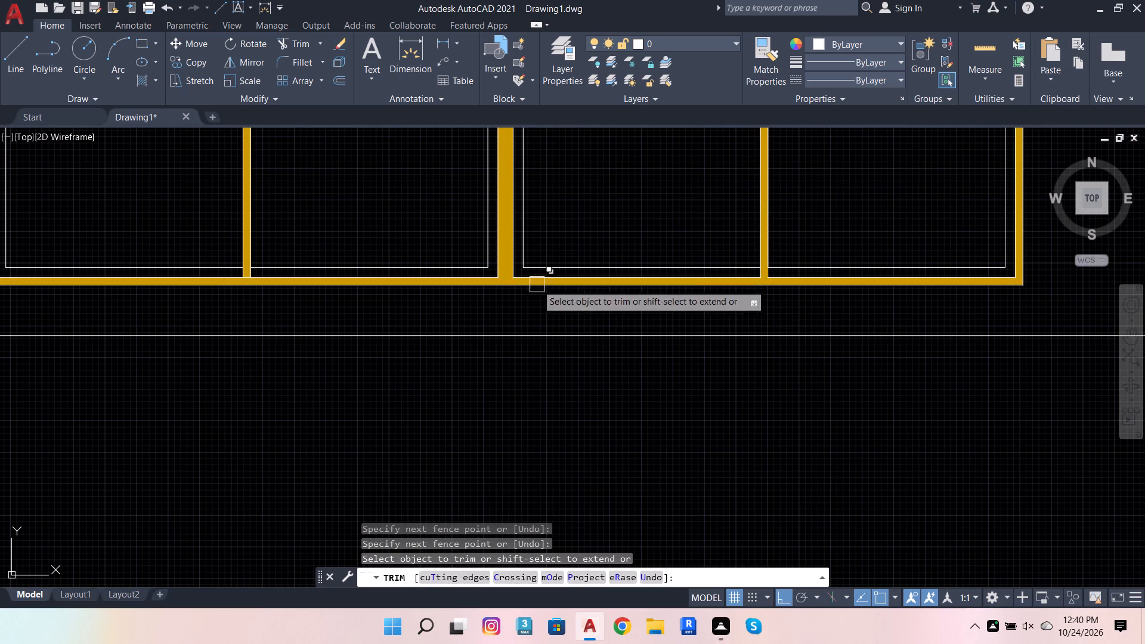
{"action": "scroll", "coordinate": [209, 268], "scroll_direction": "up", "scroll_amount": 4}
{"action": "scroll", "coordinate": [478, 333], "scroll_direction": "up", "scroll_amount": 2}
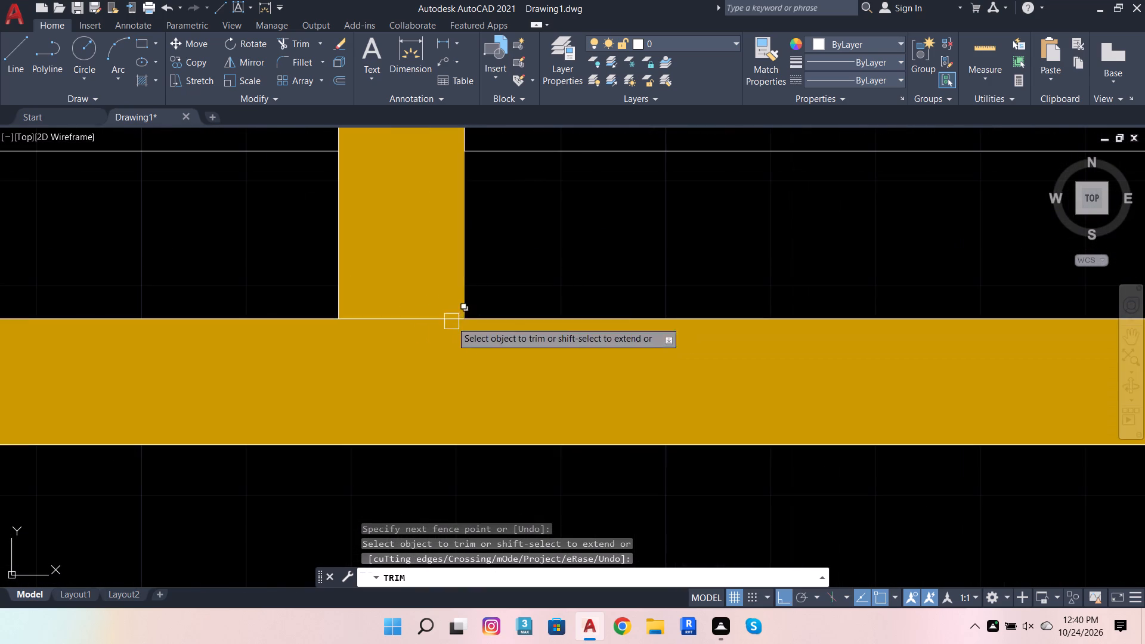
{"action": "left_click", "coordinate": [409, 314]}
{"action": "left_click", "coordinate": [407, 314]}
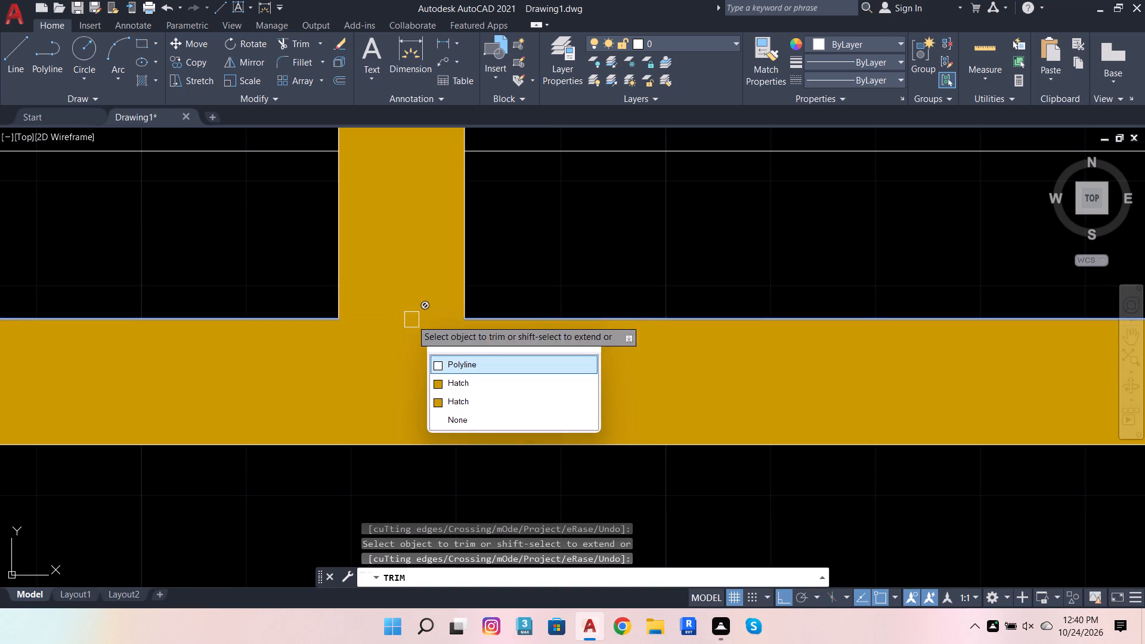
{"action": "scroll", "coordinate": [462, 361], "scroll_direction": "down", "scroll_amount": 5}
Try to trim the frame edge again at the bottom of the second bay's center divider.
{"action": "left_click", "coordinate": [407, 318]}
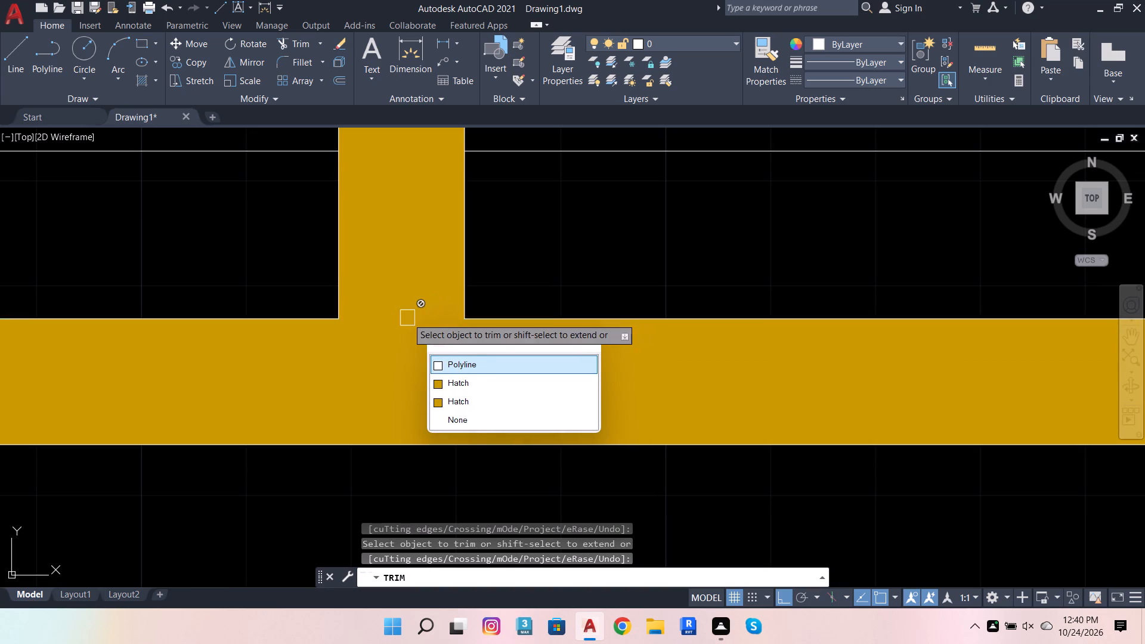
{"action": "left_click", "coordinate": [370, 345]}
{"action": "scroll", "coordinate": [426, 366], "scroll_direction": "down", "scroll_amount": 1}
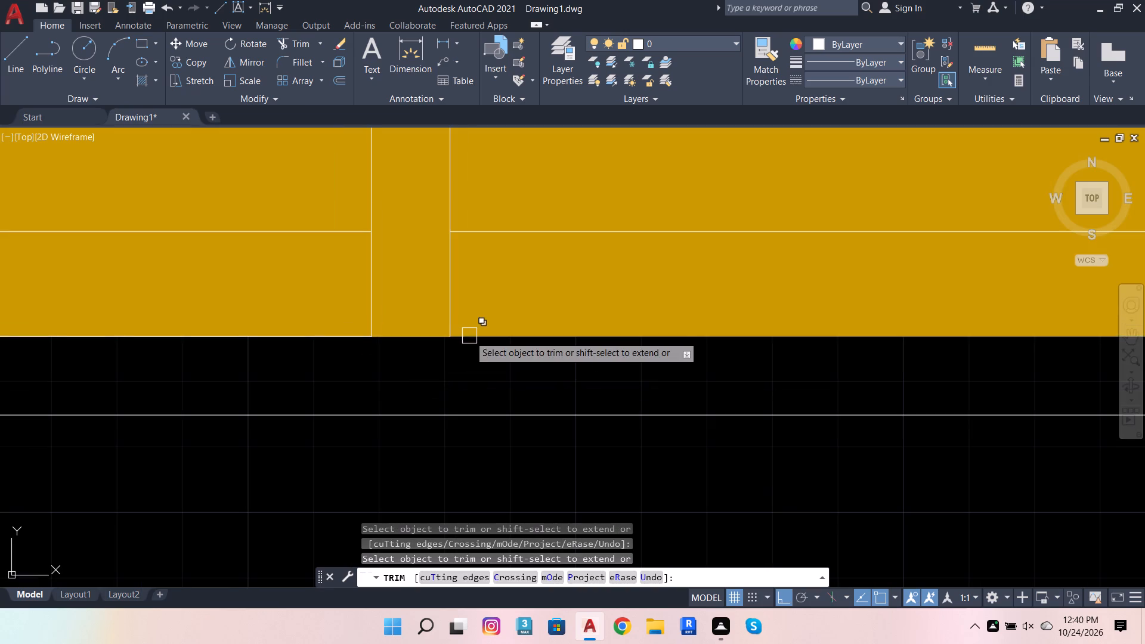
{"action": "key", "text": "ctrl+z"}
Trim the frame's inner edge where it crosses the top of the second bay's center divider.
{"action": "scroll", "coordinate": [427, 368], "scroll_direction": "down", "scroll_amount": 5}
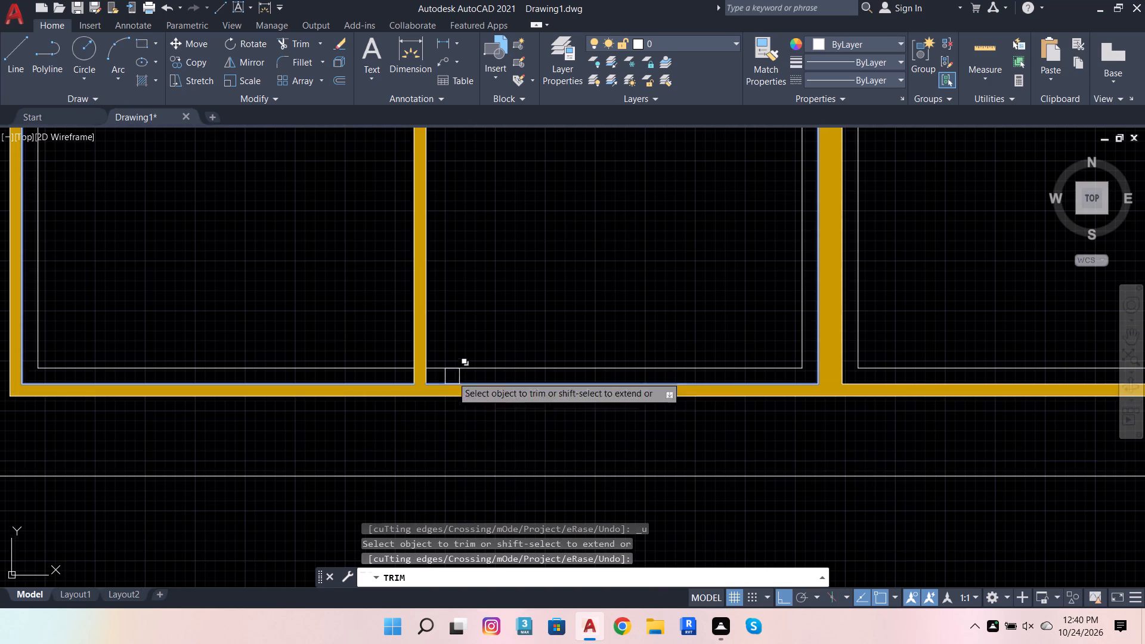
{"action": "scroll", "coordinate": [537, 467], "scroll_direction": "down", "scroll_amount": 4}
{"action": "scroll", "coordinate": [505, 179], "scroll_direction": "up", "scroll_amount": 5}
{"action": "scroll", "coordinate": [575, 317], "scroll_direction": "up", "scroll_amount": 1}
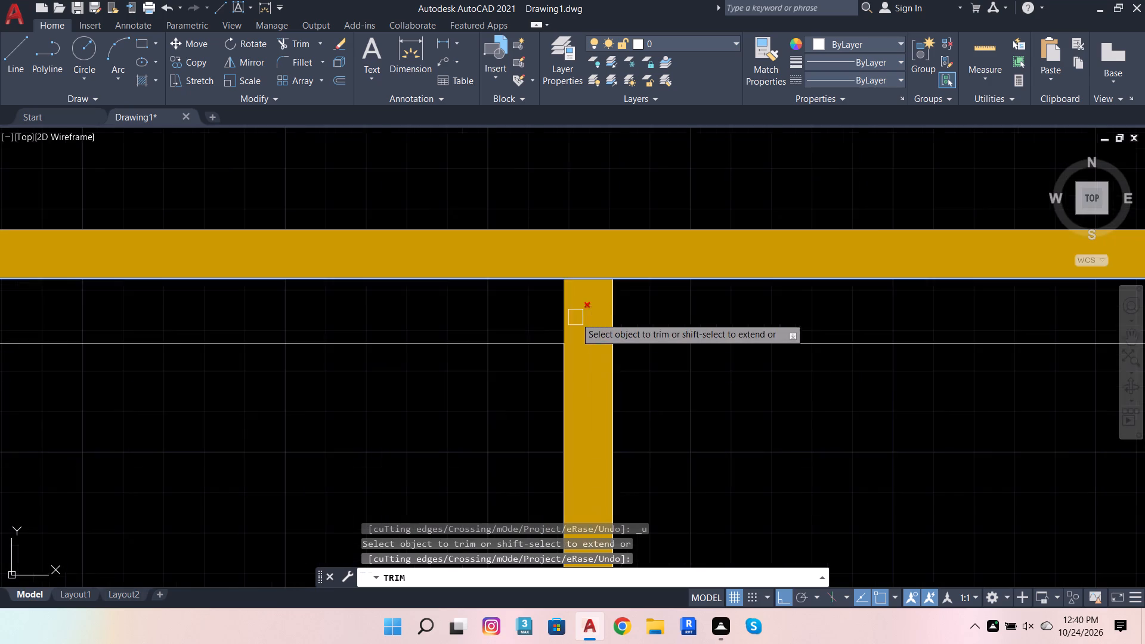
{"action": "scroll", "coordinate": [575, 317], "scroll_direction": "up", "scroll_amount": 2}
{"action": "key", "text": "Escape"}
{"action": "key", "text": "Escape"}
{"action": "key", "text": "Escape"}
{"action": "key", "text": "Escape"}
{"action": "key", "text": "Escape"}
{"action": "key", "text": "Escape"}
{"action": "key", "text": "Escape"}
{"action": "key", "text": "Escape"}
{"action": "key", "text": "Escape"}
{"action": "key", "text": "Escape"}
{"action": "key", "text": "Escape"}
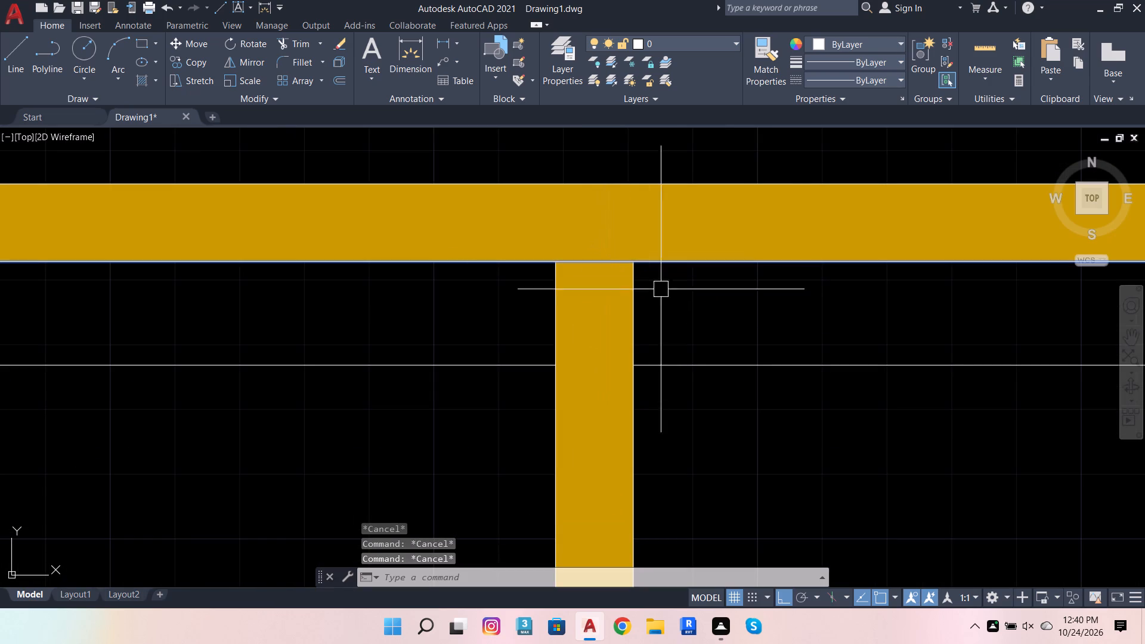
{"action": "scroll", "coordinate": [437, 321], "scroll_direction": "down", "scroll_amount": 2}
{"action": "left_click", "coordinate": [559, 202]}
{"action": "key", "text": "Escape"}
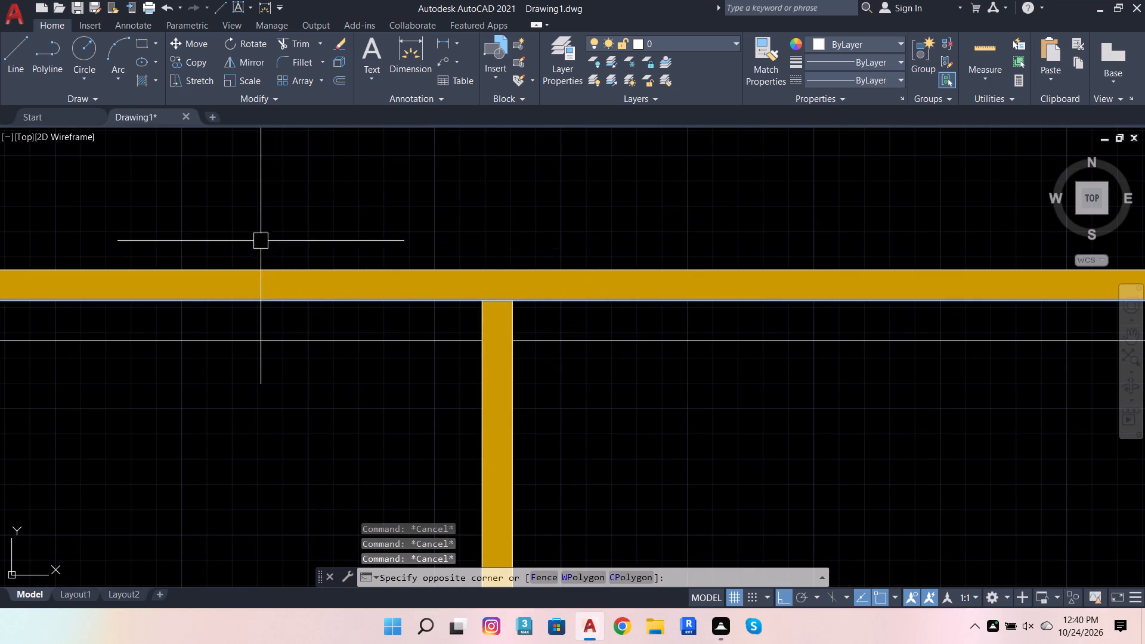
{"action": "left_click", "coordinate": [324, 200]}
{"action": "left_click", "coordinate": [290, 38]}
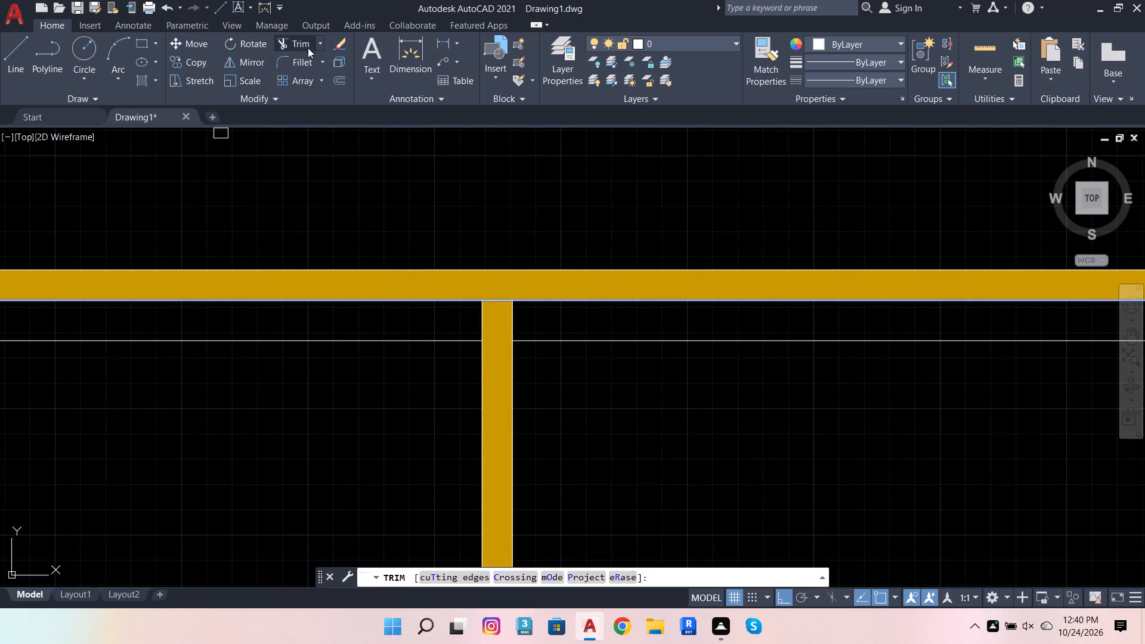
{"action": "scroll", "coordinate": [503, 307], "scroll_direction": "up", "scroll_amount": 2}
{"action": "left_click", "coordinate": [494, 287]}
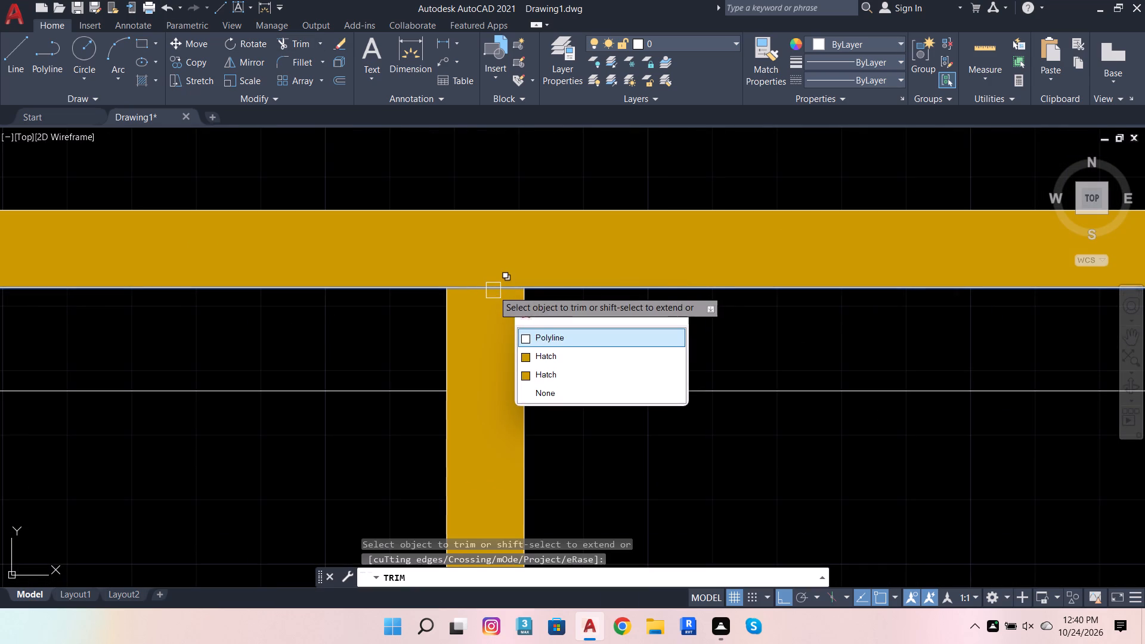
{"action": "left_click", "coordinate": [531, 336]}
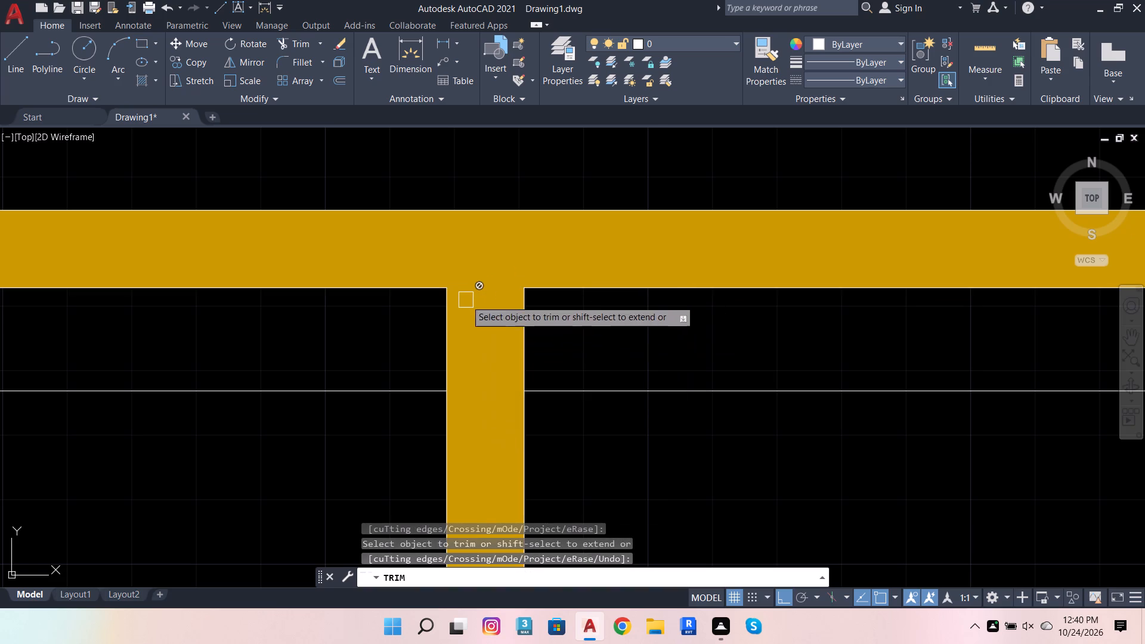
{"action": "key", "text": "Escape"}
{"action": "key", "text": "Escape"}
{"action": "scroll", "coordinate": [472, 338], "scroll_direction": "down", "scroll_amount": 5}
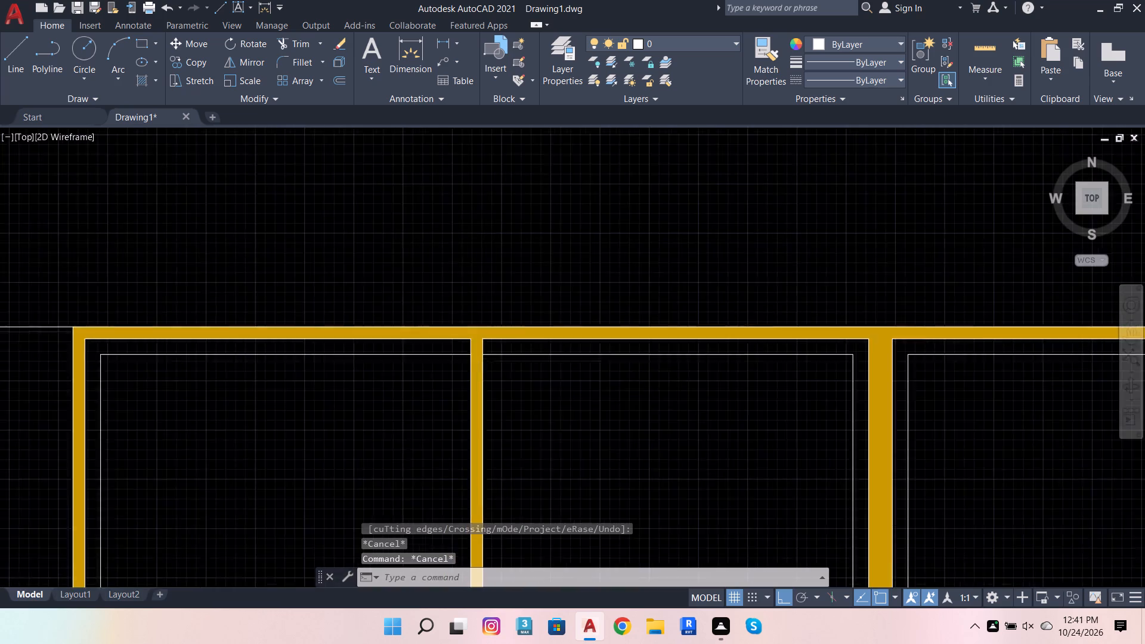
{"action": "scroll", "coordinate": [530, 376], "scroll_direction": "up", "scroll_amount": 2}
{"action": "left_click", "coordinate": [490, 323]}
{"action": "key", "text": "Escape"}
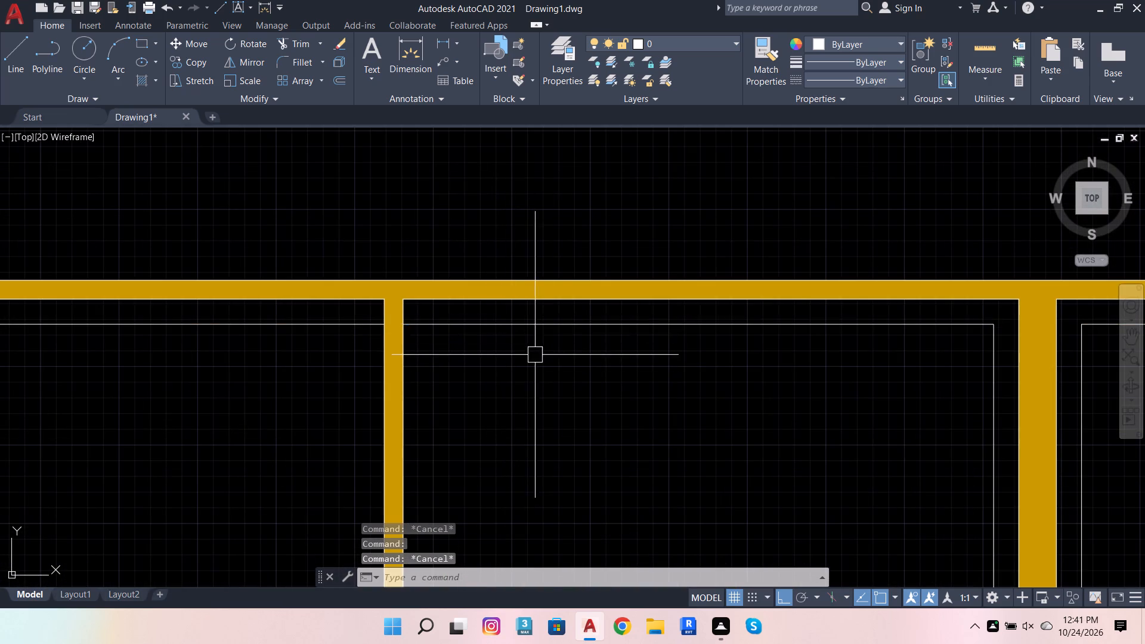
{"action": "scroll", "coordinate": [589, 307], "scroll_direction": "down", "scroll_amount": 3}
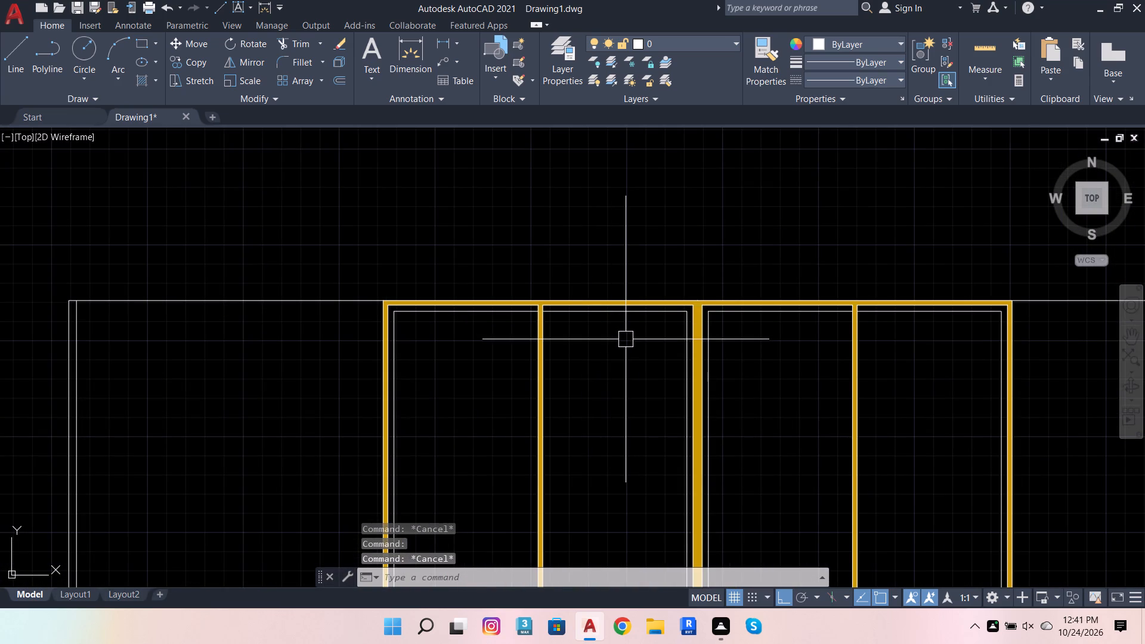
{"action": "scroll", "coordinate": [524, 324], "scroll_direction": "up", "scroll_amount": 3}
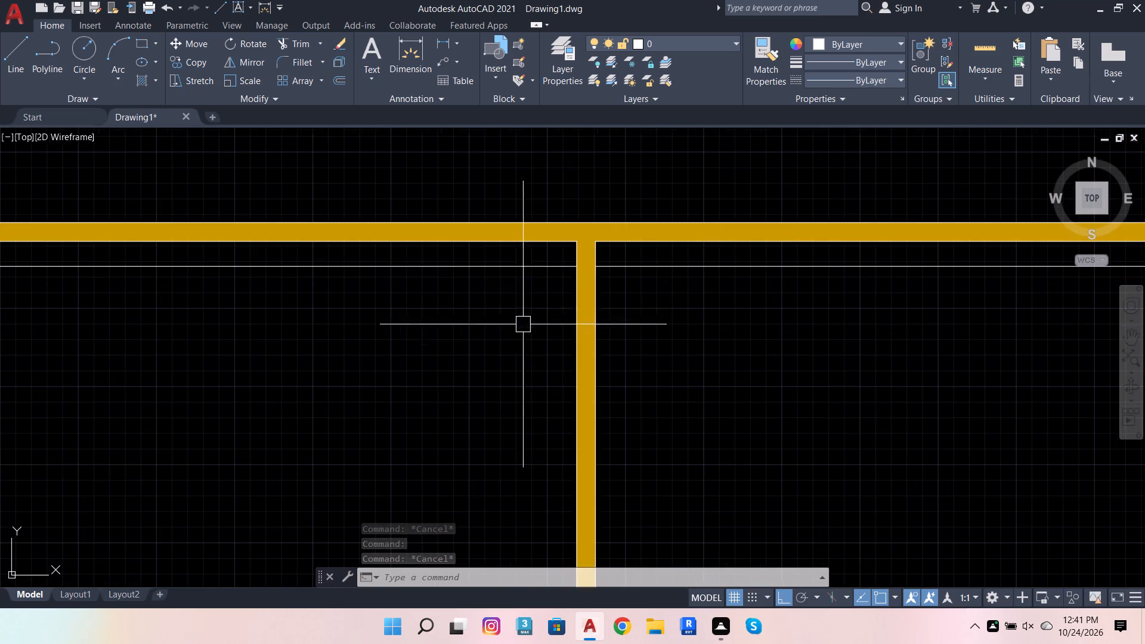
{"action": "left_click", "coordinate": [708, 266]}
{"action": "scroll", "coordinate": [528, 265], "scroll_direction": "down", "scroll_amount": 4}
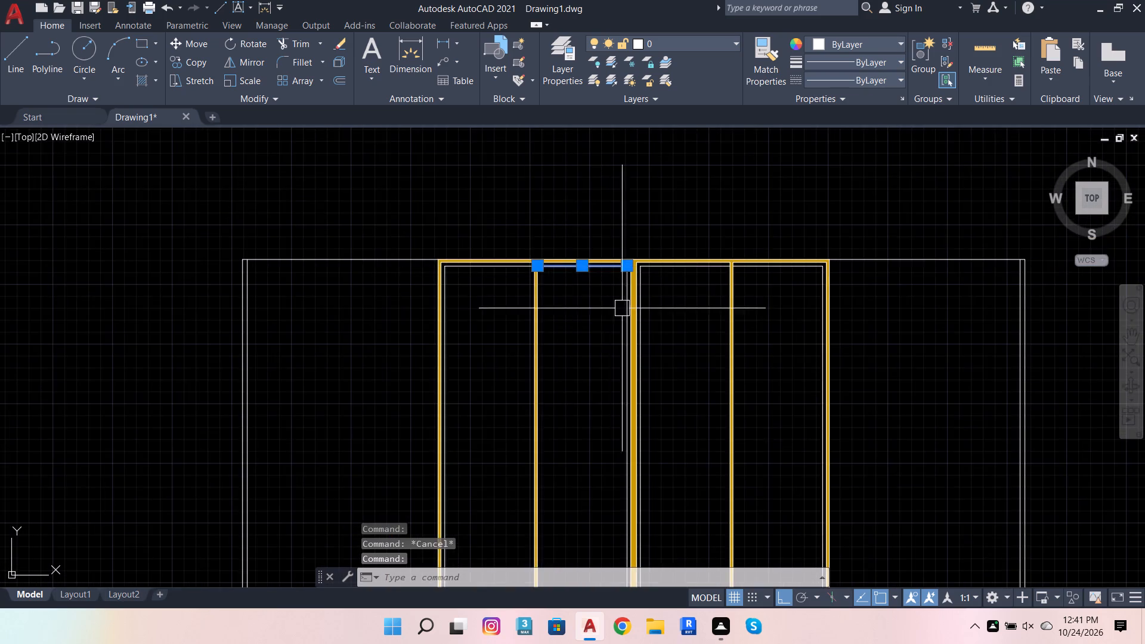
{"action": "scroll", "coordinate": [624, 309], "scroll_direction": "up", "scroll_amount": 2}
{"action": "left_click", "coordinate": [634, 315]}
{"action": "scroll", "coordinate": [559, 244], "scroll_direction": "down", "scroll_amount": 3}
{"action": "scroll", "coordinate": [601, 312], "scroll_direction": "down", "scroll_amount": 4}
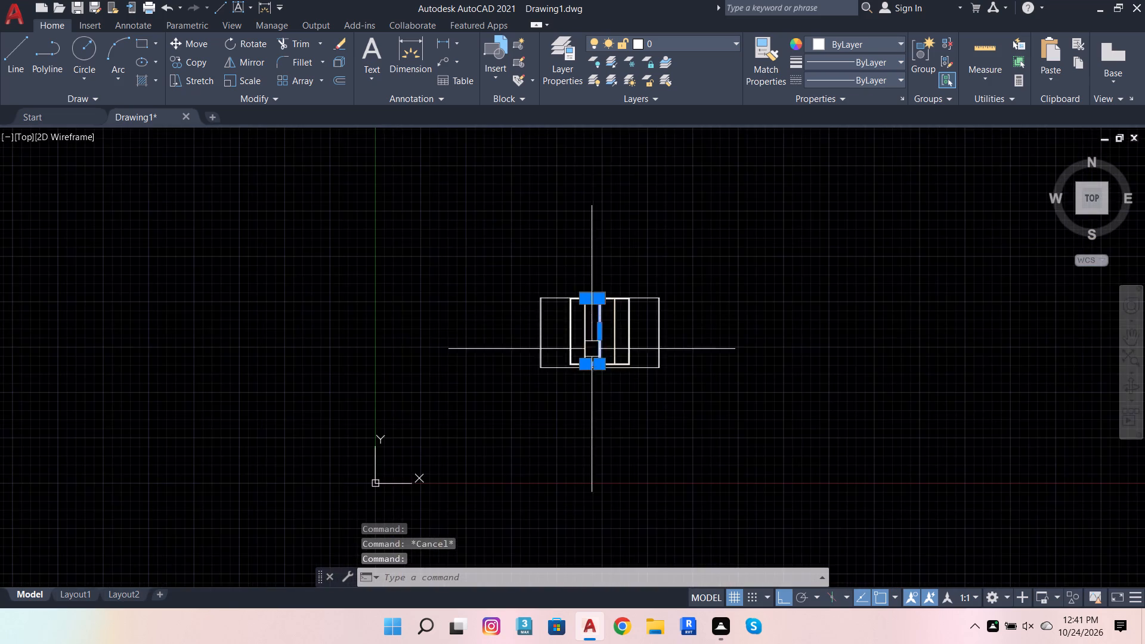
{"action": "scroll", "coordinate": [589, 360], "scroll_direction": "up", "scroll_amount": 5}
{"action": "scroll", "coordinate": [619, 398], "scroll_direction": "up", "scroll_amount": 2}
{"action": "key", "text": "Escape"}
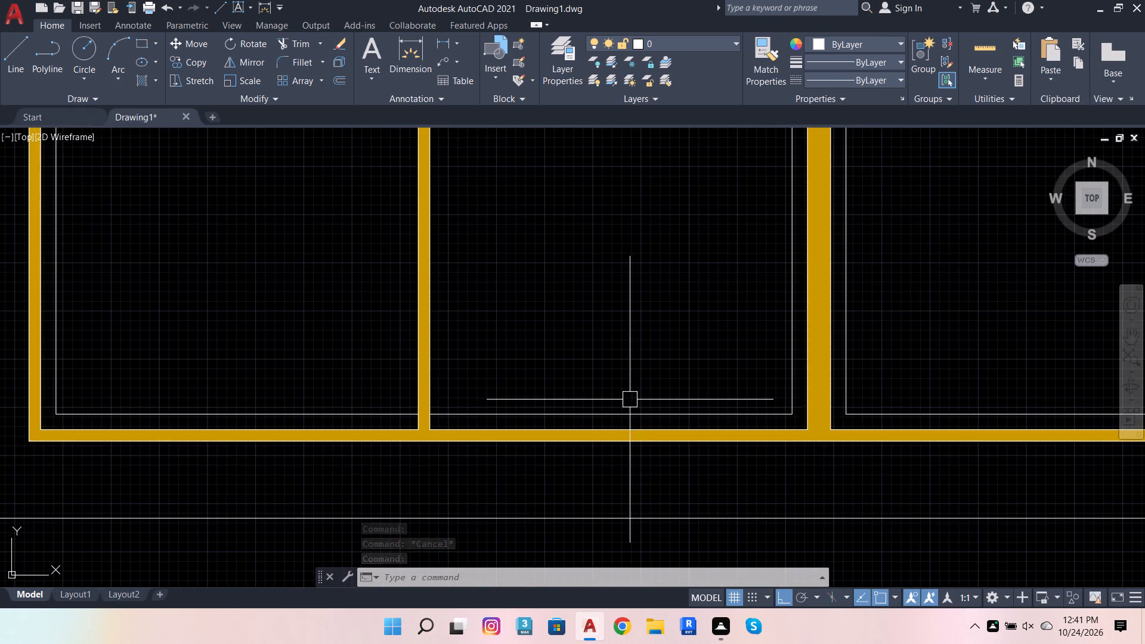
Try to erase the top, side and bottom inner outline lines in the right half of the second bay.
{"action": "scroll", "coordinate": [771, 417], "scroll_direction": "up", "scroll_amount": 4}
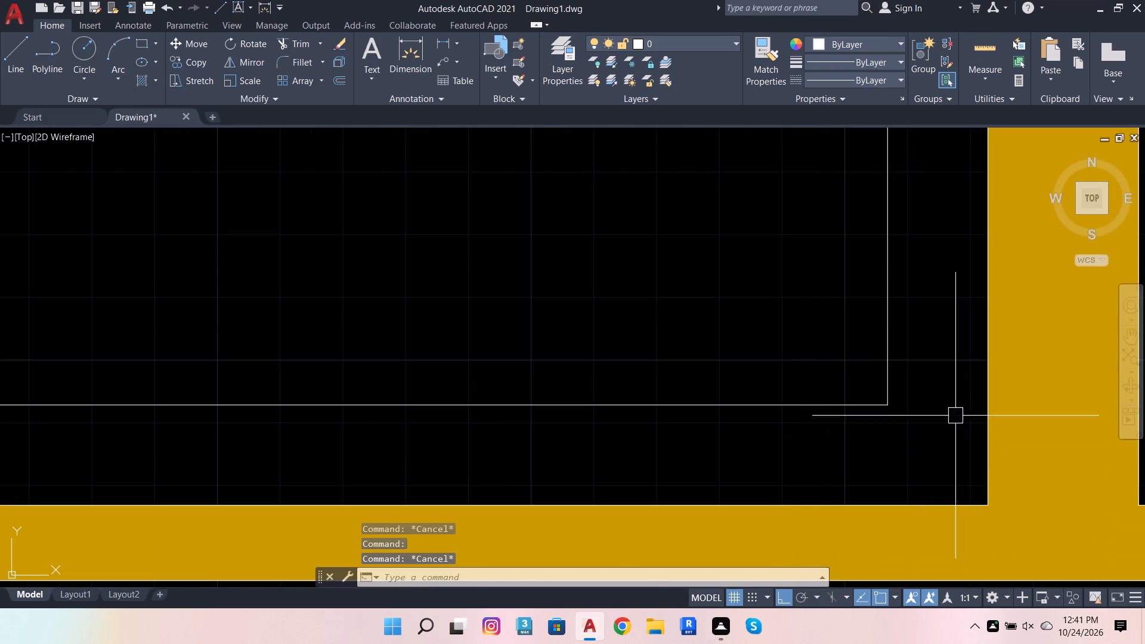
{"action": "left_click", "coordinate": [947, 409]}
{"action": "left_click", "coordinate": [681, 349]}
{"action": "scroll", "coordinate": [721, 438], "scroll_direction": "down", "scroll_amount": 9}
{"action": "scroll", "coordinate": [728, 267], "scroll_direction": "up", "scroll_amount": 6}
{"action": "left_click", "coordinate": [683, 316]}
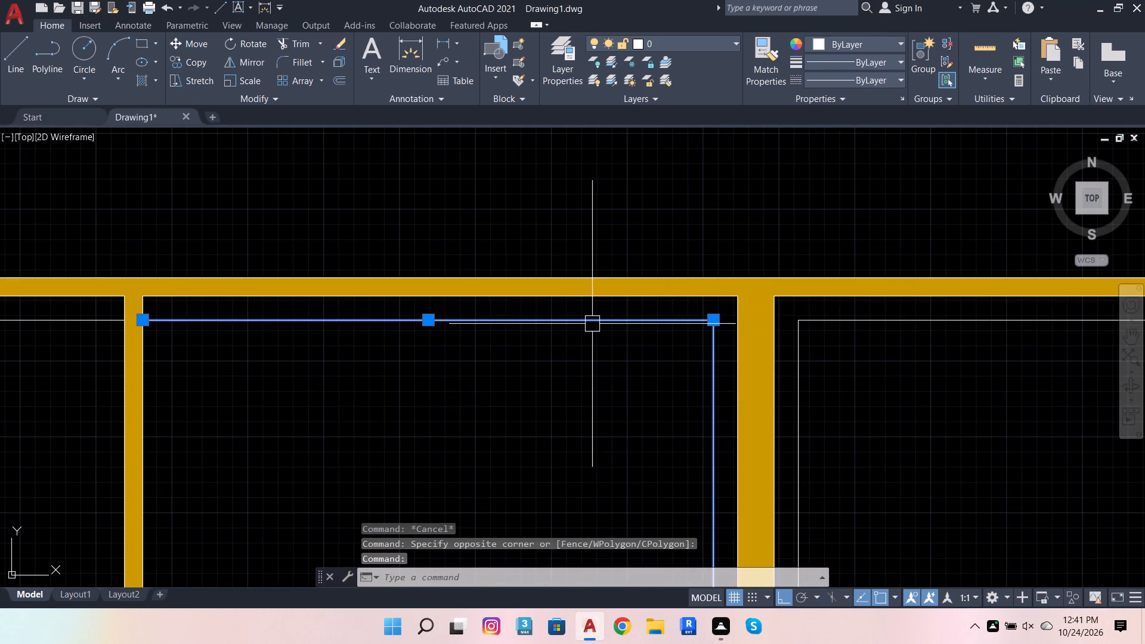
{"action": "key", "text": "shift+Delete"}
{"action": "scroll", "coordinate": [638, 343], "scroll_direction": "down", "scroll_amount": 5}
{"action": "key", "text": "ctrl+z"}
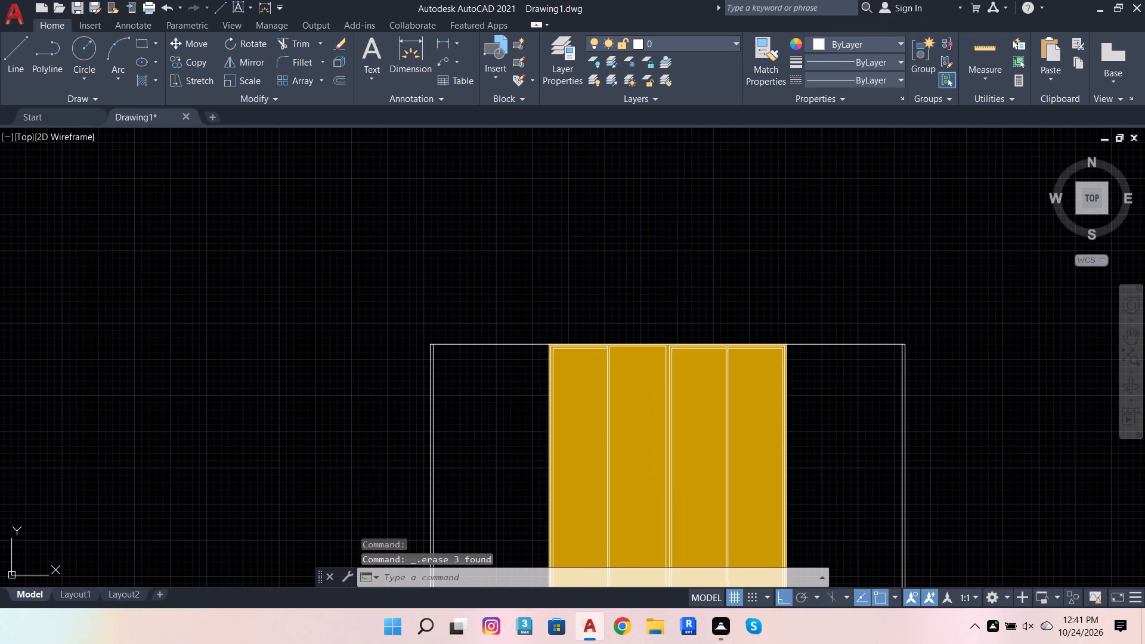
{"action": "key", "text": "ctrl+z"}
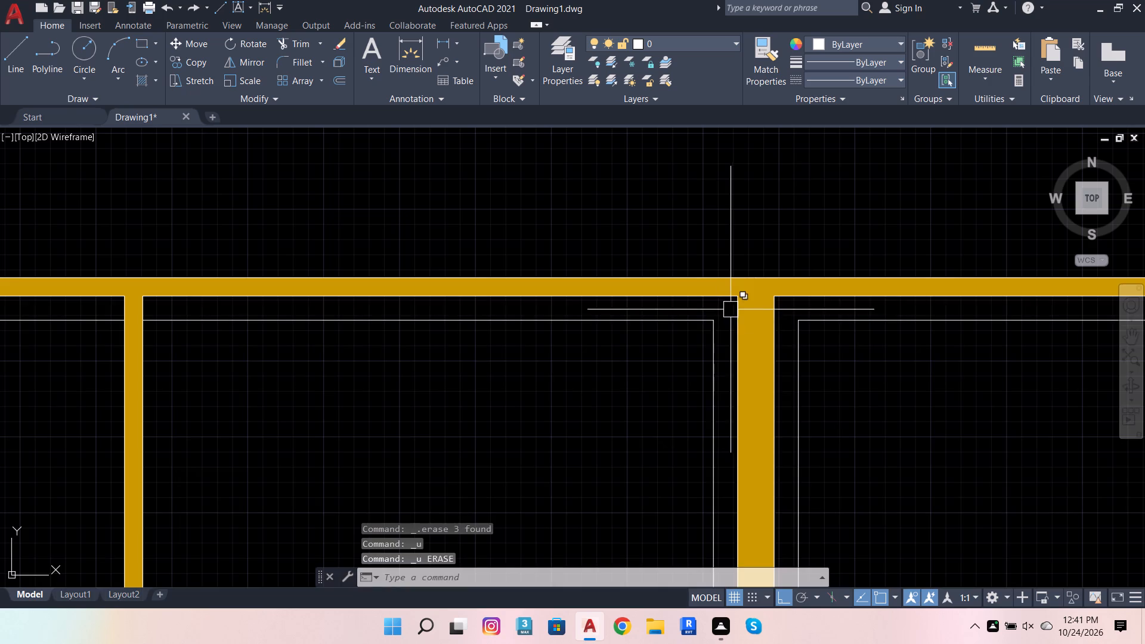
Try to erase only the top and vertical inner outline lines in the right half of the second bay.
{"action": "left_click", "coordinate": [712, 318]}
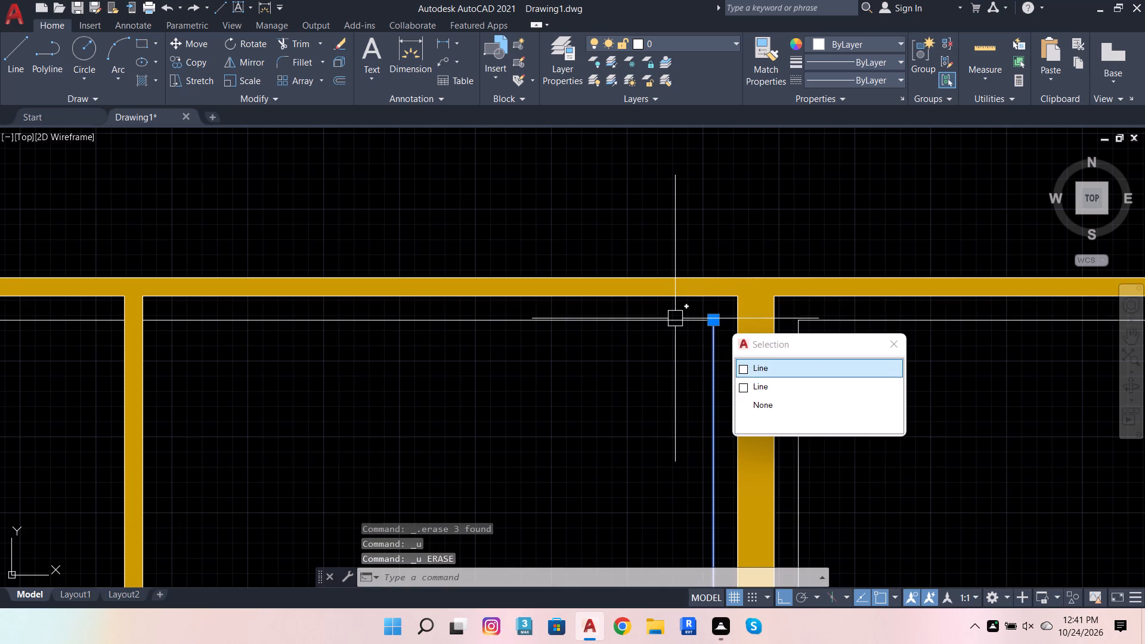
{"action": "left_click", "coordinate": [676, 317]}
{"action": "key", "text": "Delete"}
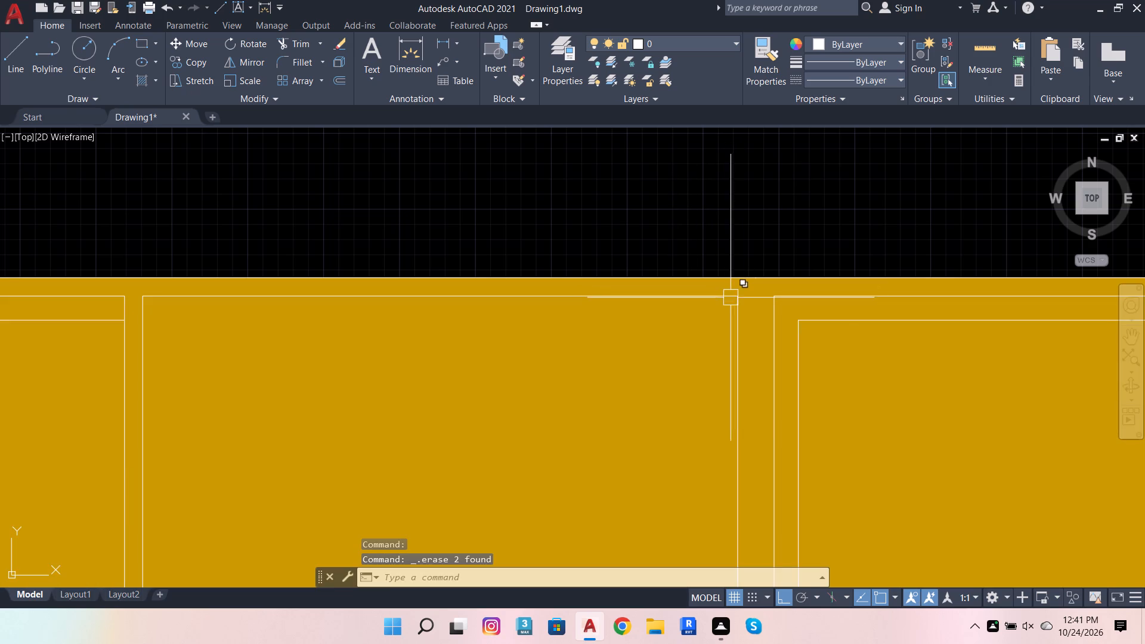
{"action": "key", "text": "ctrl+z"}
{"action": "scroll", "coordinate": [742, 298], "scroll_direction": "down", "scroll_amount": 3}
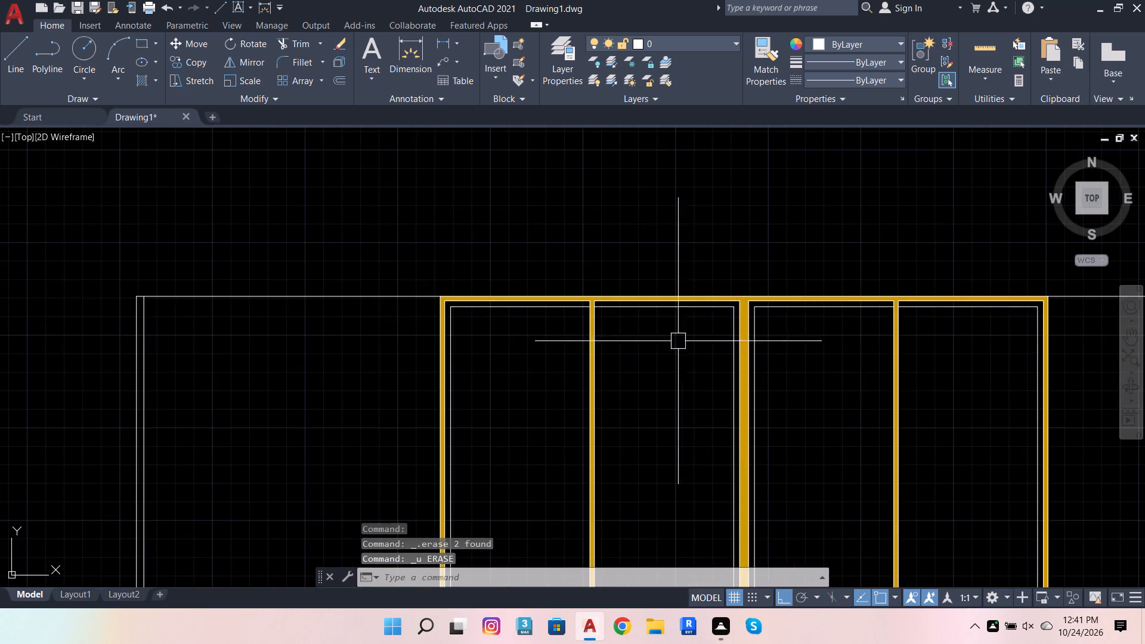
Draw a vertical line, about 7'-5" long, along the left edge of the second bay's center divider between the inner outline's top and bottom lines.
{"action": "scroll", "coordinate": [581, 327], "scroll_direction": "up", "scroll_amount": 3}
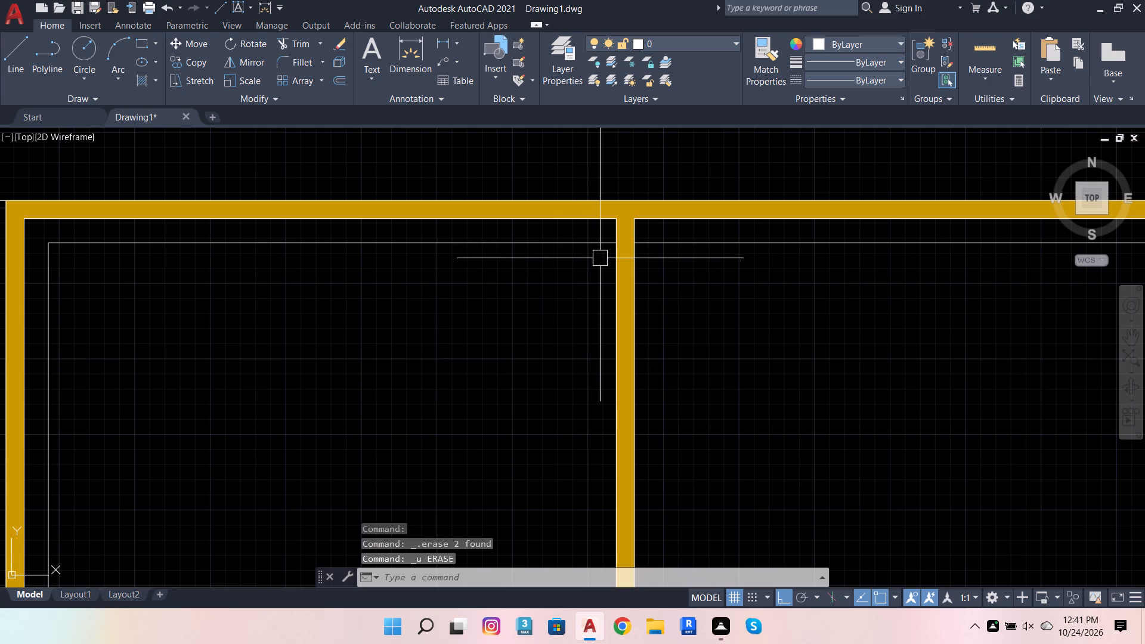
{"action": "left_click", "coordinate": [17, 51]}
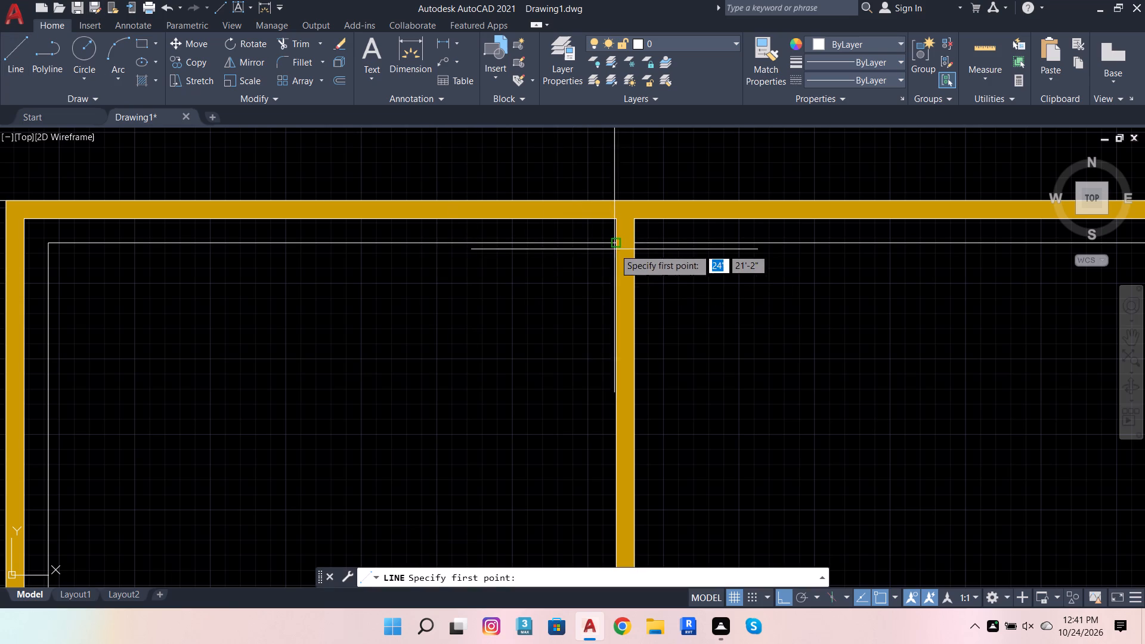
{"action": "left_click", "coordinate": [612, 242]}
{"action": "scroll", "coordinate": [689, 226], "scroll_direction": "down", "scroll_amount": 4}
{"action": "scroll", "coordinate": [734, 360], "scroll_direction": "down", "scroll_amount": 4}
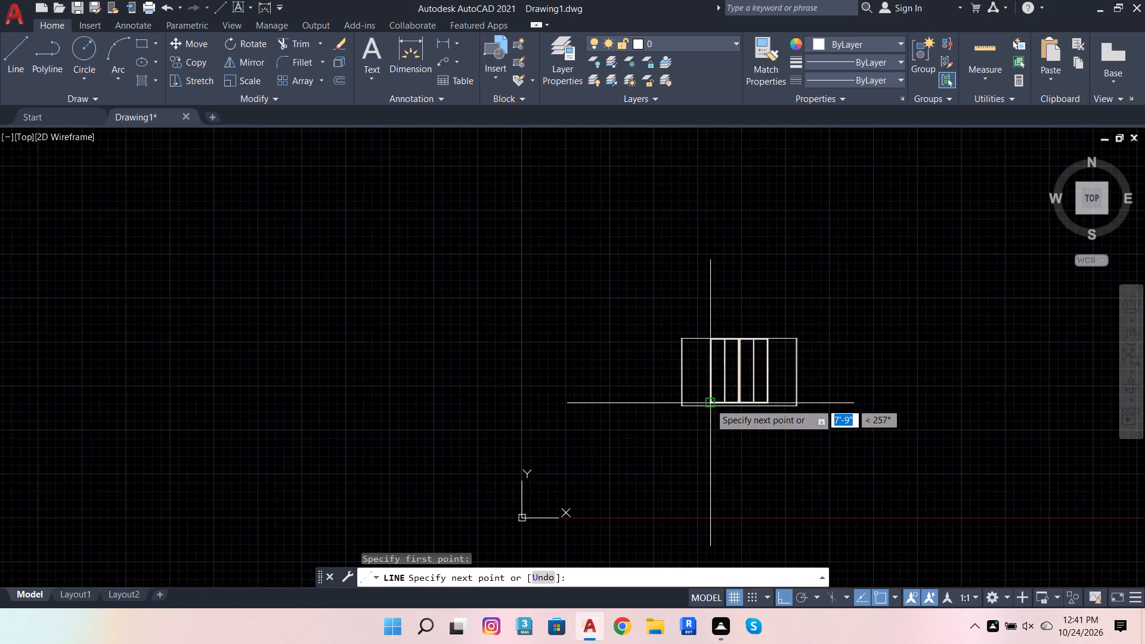
{"action": "scroll", "coordinate": [710, 403], "scroll_direction": "up", "scroll_amount": 5}
{"action": "scroll", "coordinate": [884, 398], "scroll_direction": "up", "scroll_amount": 2}
{"action": "scroll", "coordinate": [816, 400], "scroll_direction": "up", "scroll_amount": 3}
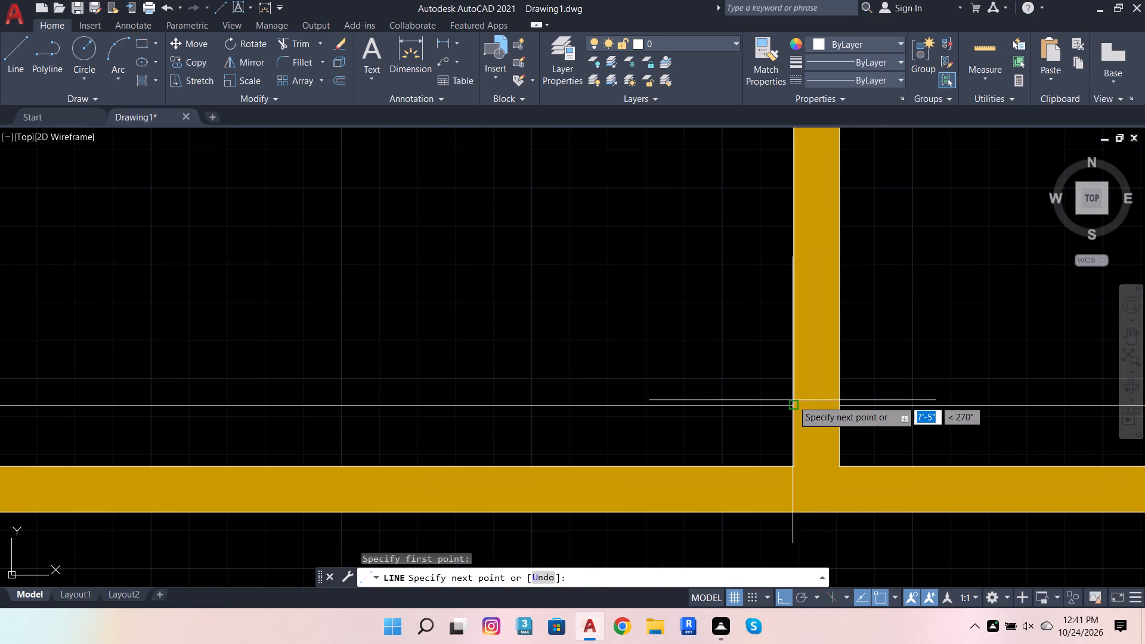
{"action": "left_click", "coordinate": [792, 403]}
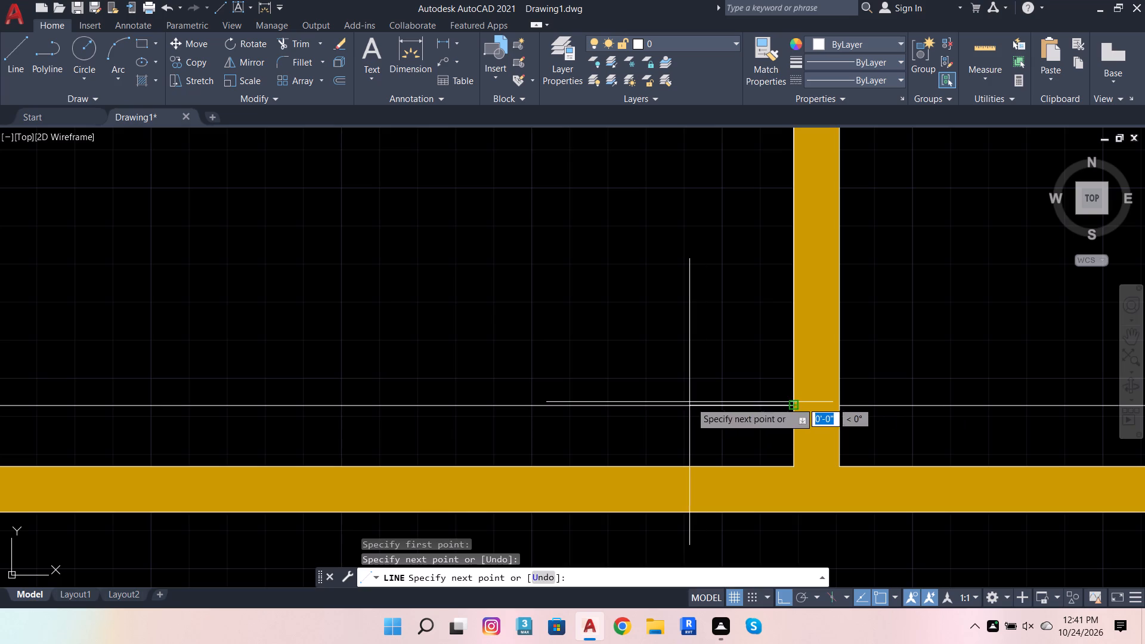
{"action": "key", "text": "Escape"}
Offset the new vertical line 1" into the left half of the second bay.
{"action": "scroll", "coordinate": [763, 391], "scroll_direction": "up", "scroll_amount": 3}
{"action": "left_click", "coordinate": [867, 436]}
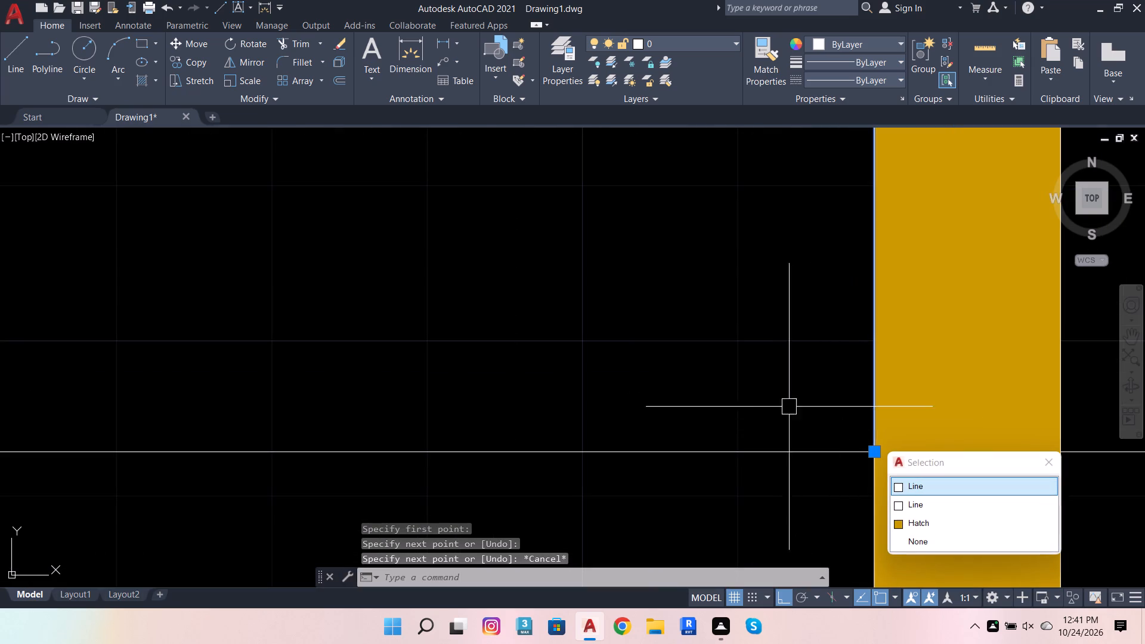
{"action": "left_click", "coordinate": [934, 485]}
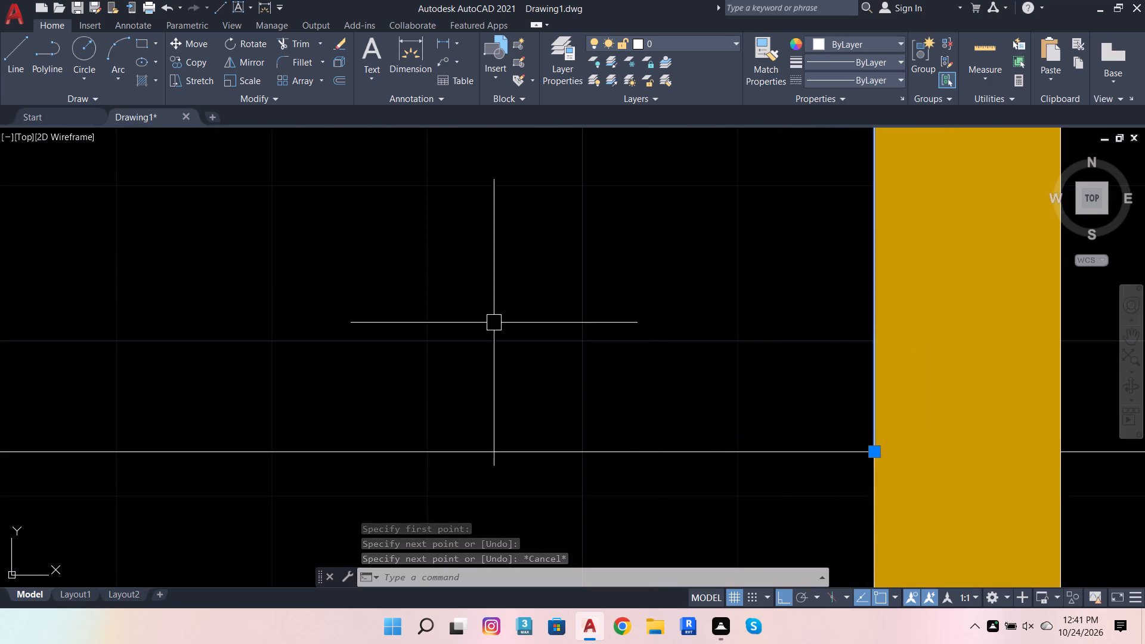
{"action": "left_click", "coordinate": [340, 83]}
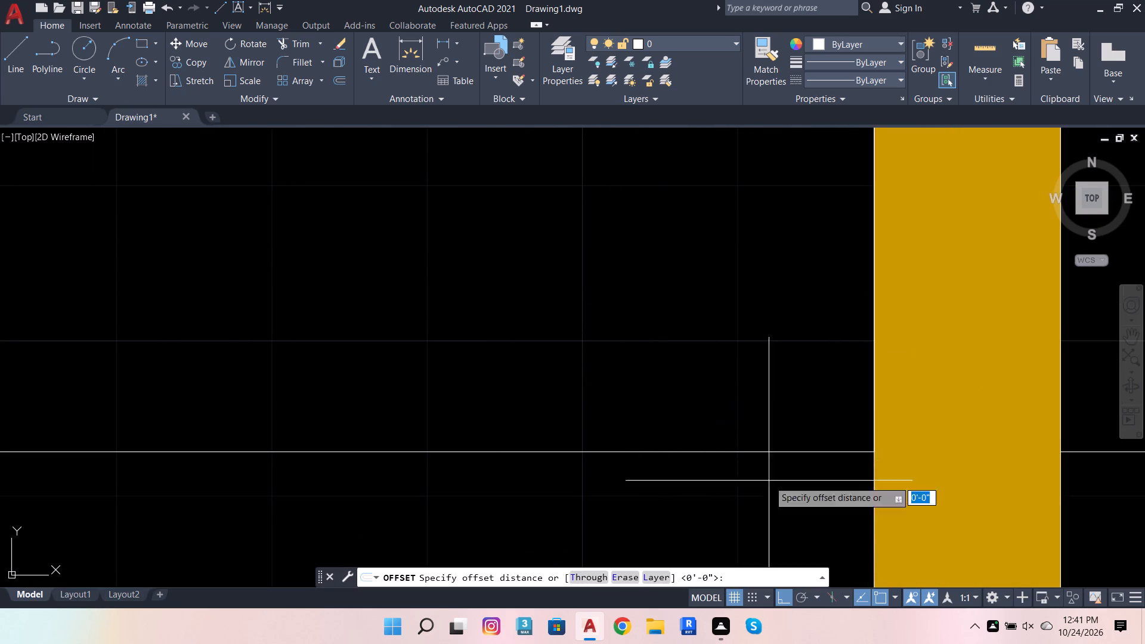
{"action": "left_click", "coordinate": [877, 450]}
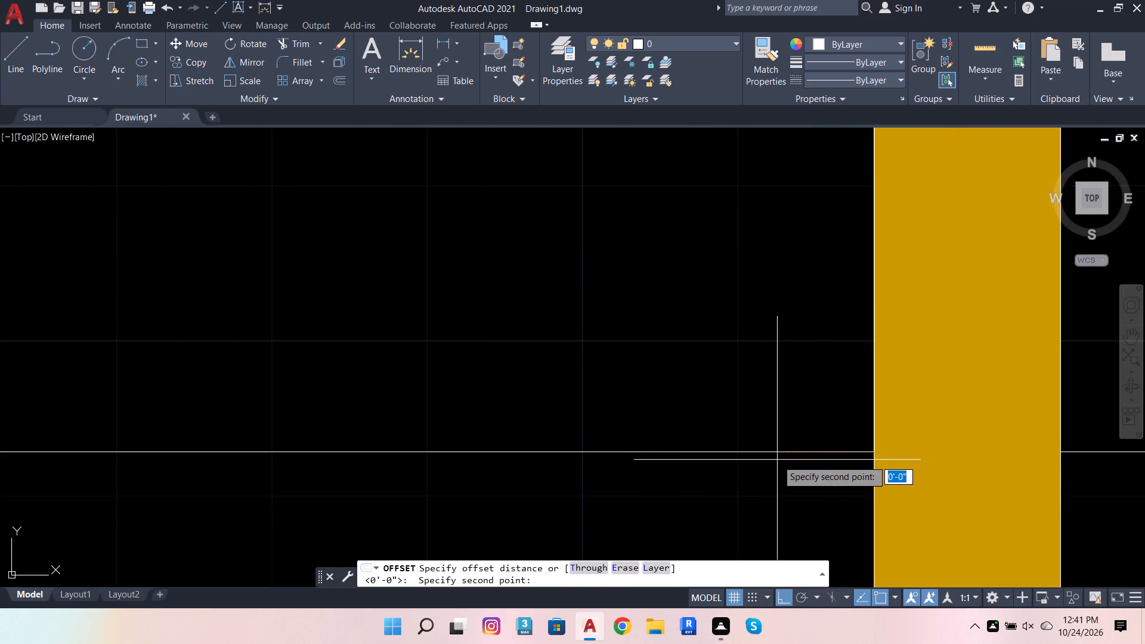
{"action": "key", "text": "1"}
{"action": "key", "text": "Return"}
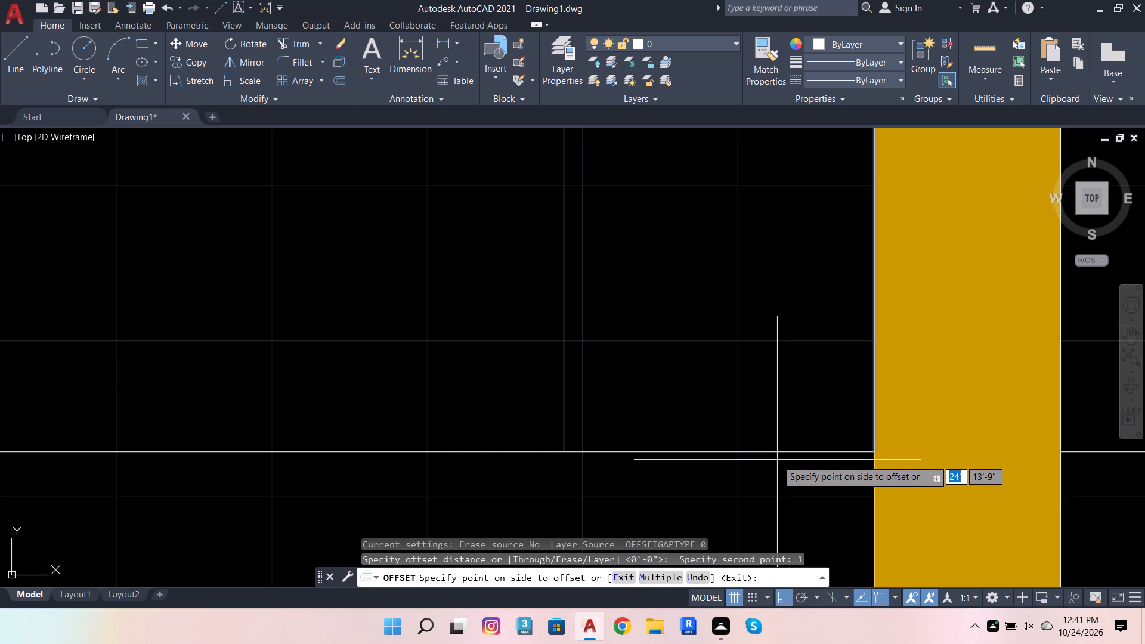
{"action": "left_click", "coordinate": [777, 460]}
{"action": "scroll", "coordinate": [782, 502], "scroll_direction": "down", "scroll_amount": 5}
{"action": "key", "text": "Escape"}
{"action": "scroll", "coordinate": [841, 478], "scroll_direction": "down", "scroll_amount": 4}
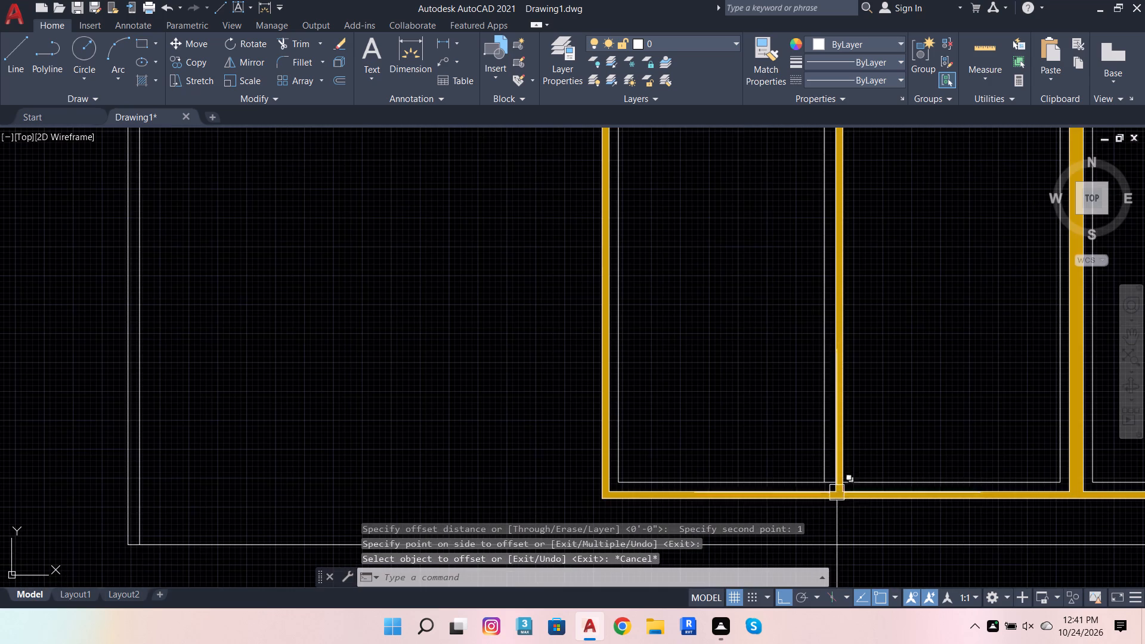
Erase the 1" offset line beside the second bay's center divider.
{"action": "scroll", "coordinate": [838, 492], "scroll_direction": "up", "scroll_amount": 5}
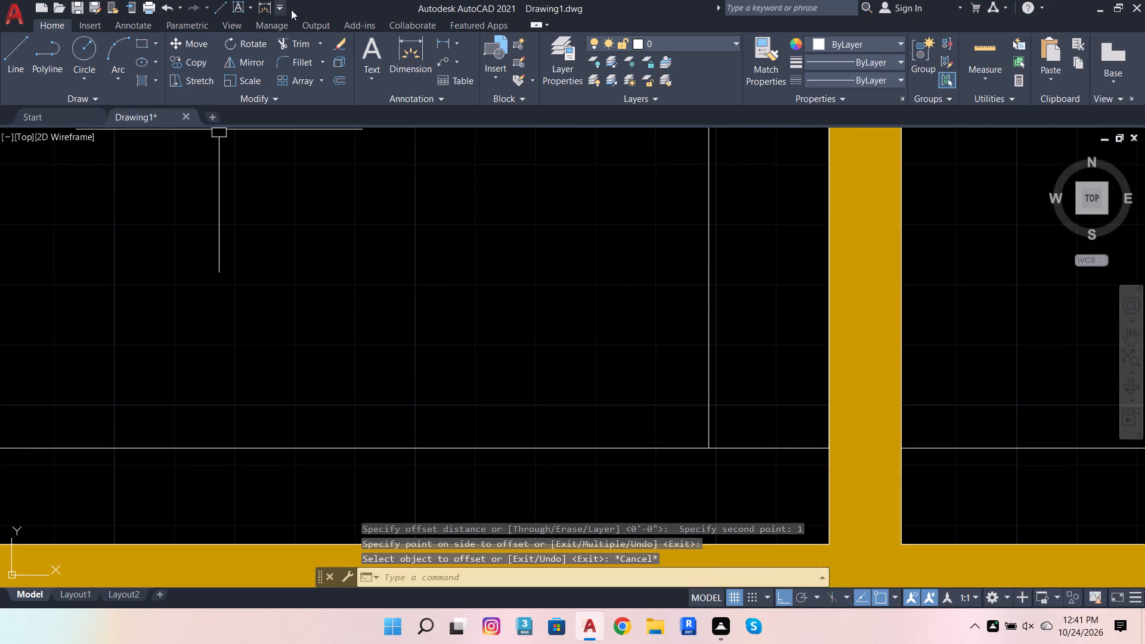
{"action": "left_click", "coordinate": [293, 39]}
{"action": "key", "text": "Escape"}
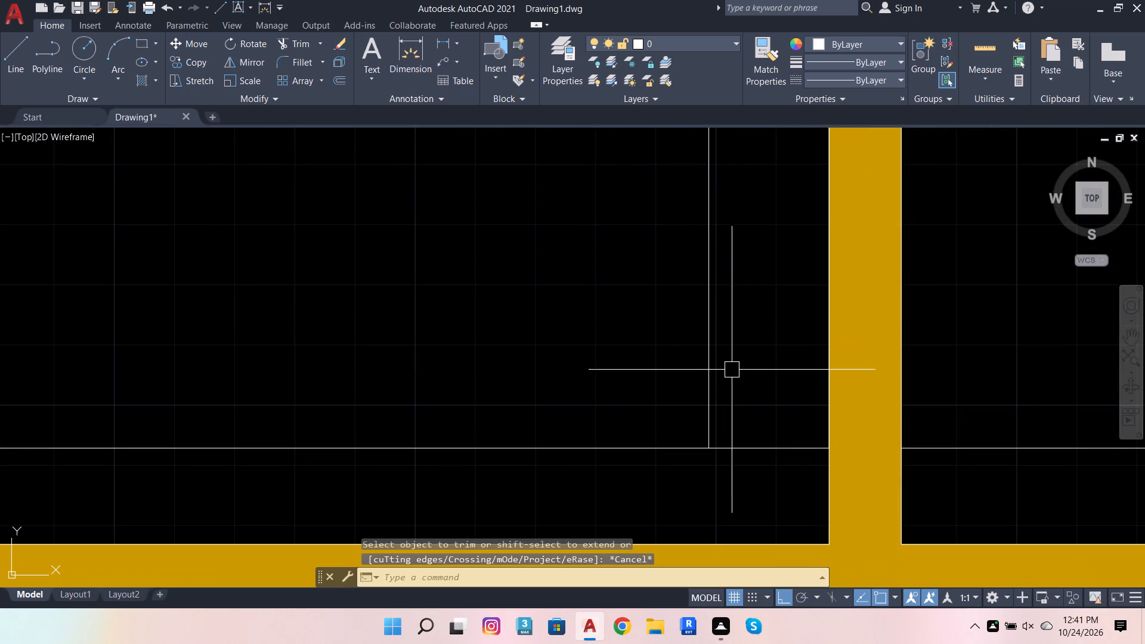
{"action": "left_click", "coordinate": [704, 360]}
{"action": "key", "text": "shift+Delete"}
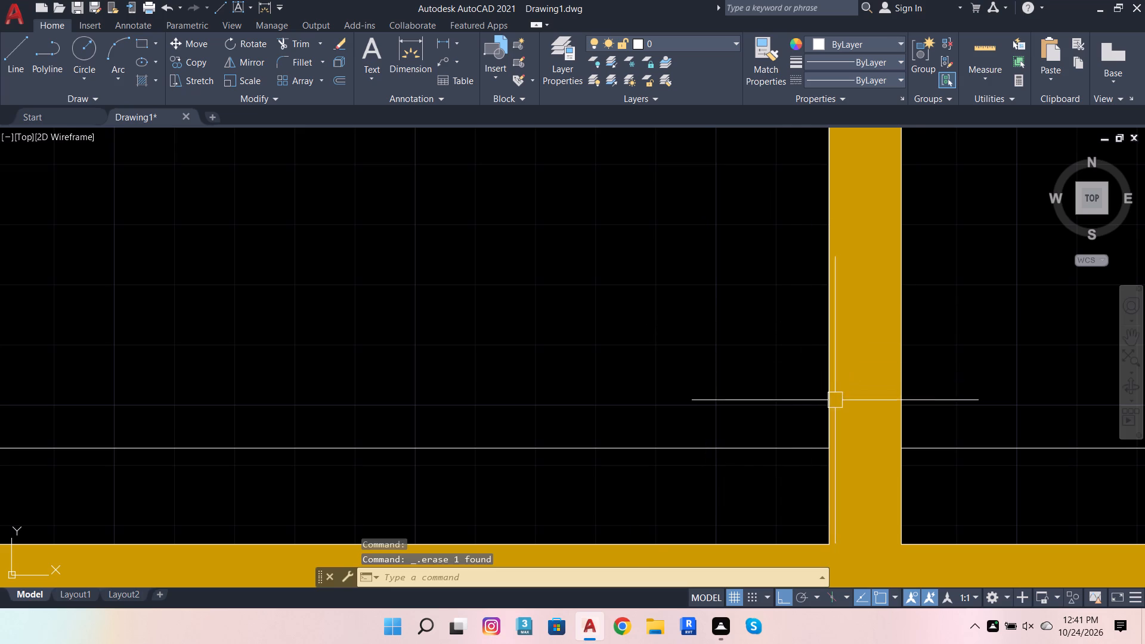
Offset the vertical line on the center divider's left edge by 0.8" into the left half of the second bay.
{"action": "scroll", "coordinate": [828, 404], "scroll_direction": "up", "scroll_amount": 2}
{"action": "left_click", "coordinate": [827, 404]}
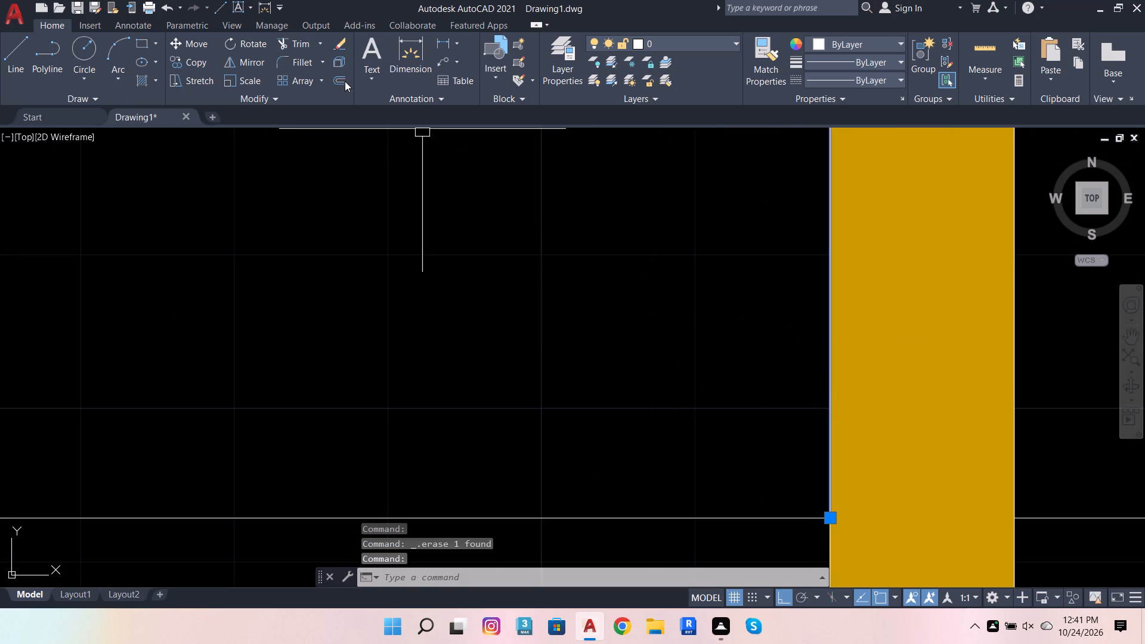
{"action": "left_click", "coordinate": [345, 81]}
{"action": "left_click", "coordinate": [835, 518]}
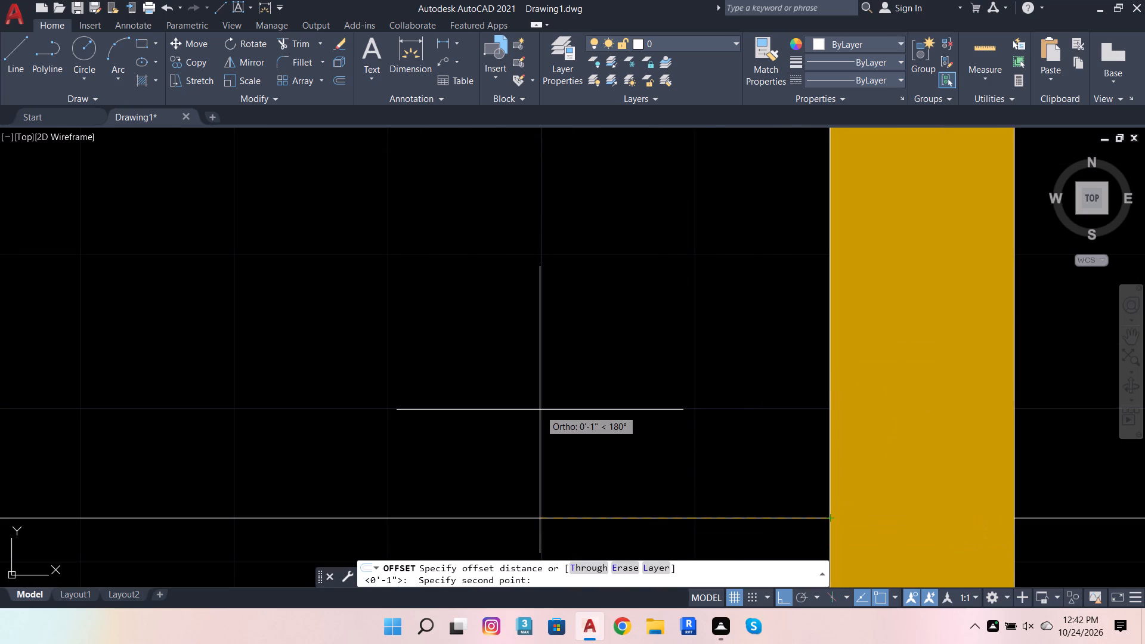
{"action": "type", "text": ".8"}
{"action": "key", "text": "Return"}
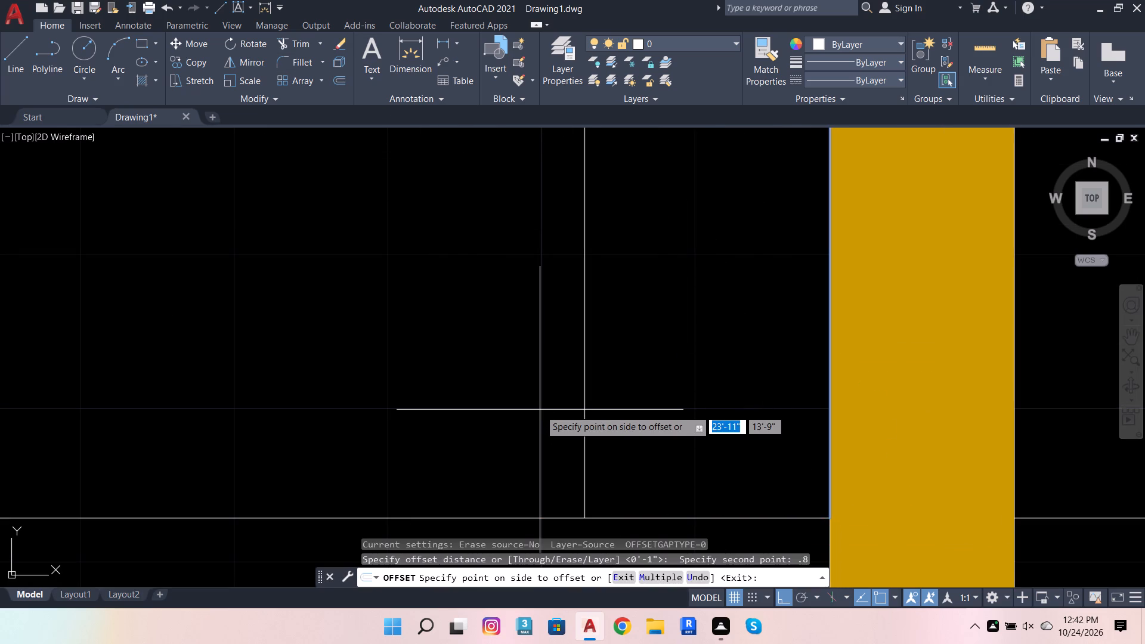
{"action": "left_click", "coordinate": [540, 409]}
{"action": "scroll", "coordinate": [681, 433], "scroll_direction": "down", "scroll_amount": 7}
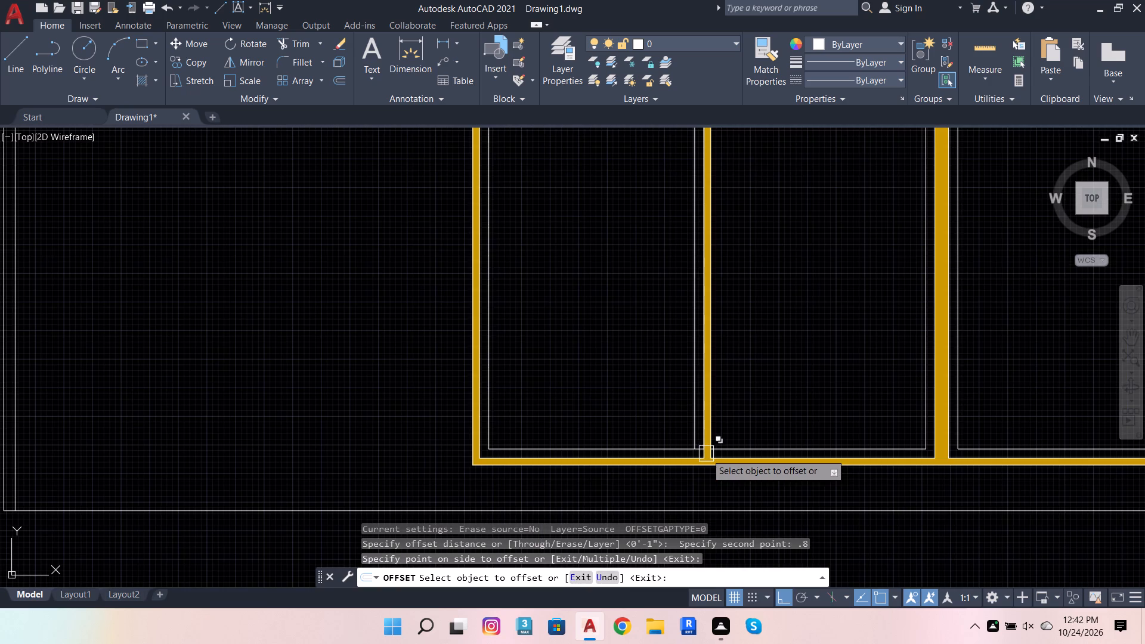
{"action": "key", "text": "Escape"}
Trim the bottom and top inner outline segments between the offset line and the second bay's center divider.
{"action": "scroll", "coordinate": [698, 462], "scroll_direction": "up", "scroll_amount": 3}
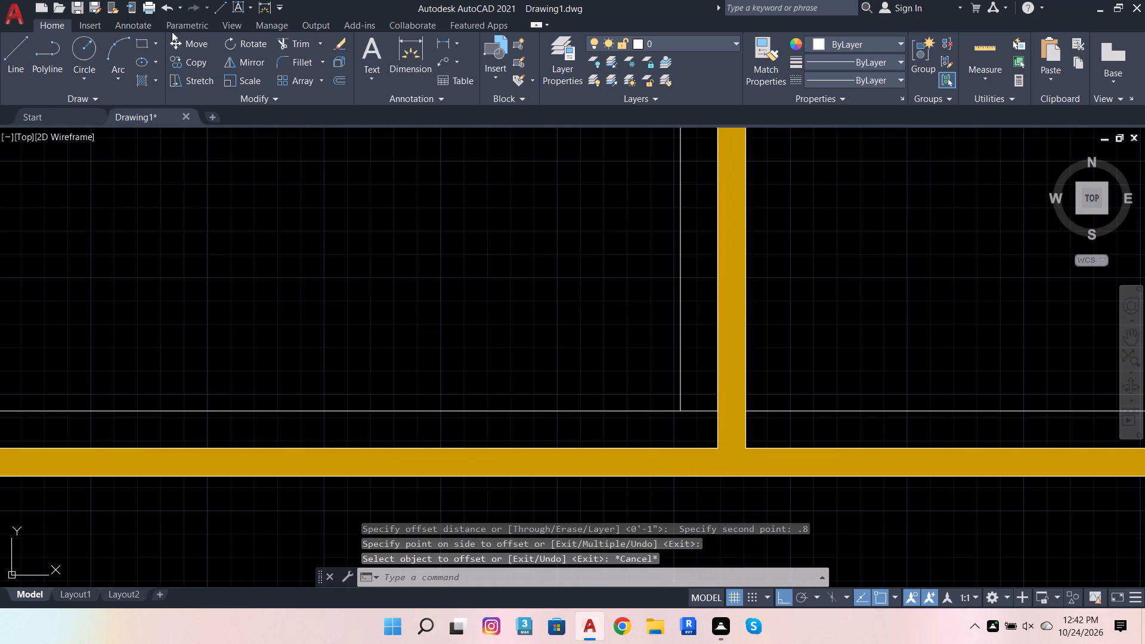
{"action": "left_click", "coordinate": [305, 43]}
{"action": "scroll", "coordinate": [695, 415], "scroll_direction": "up", "scroll_amount": 2}
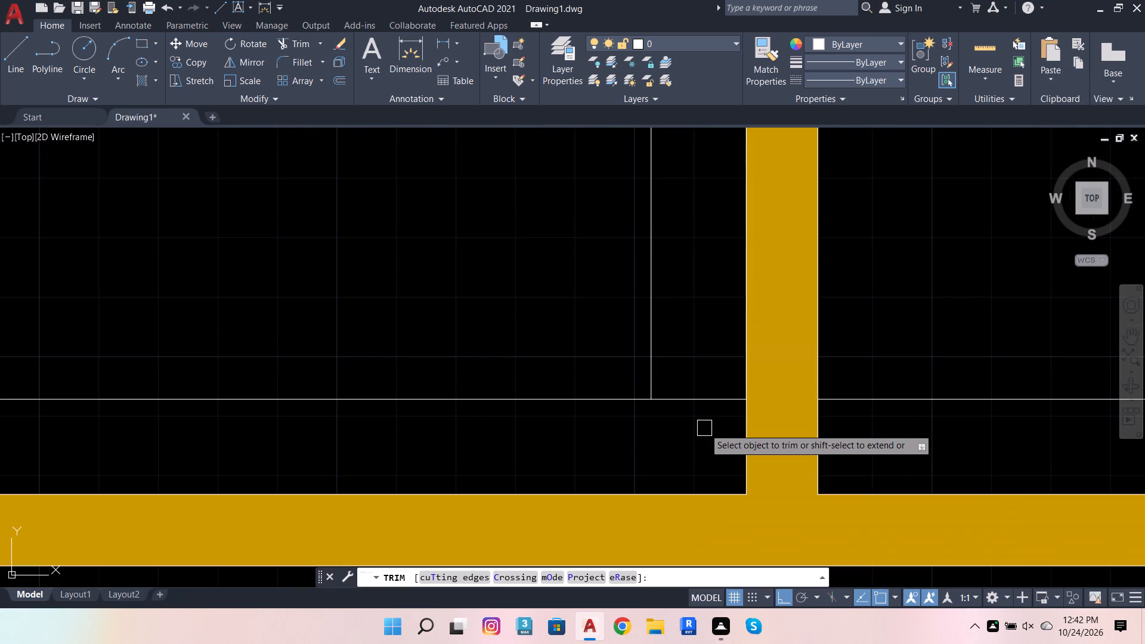
{"action": "left_click", "coordinate": [716, 405]}
{"action": "scroll", "coordinate": [667, 465], "scroll_direction": "down", "scroll_amount": 9}
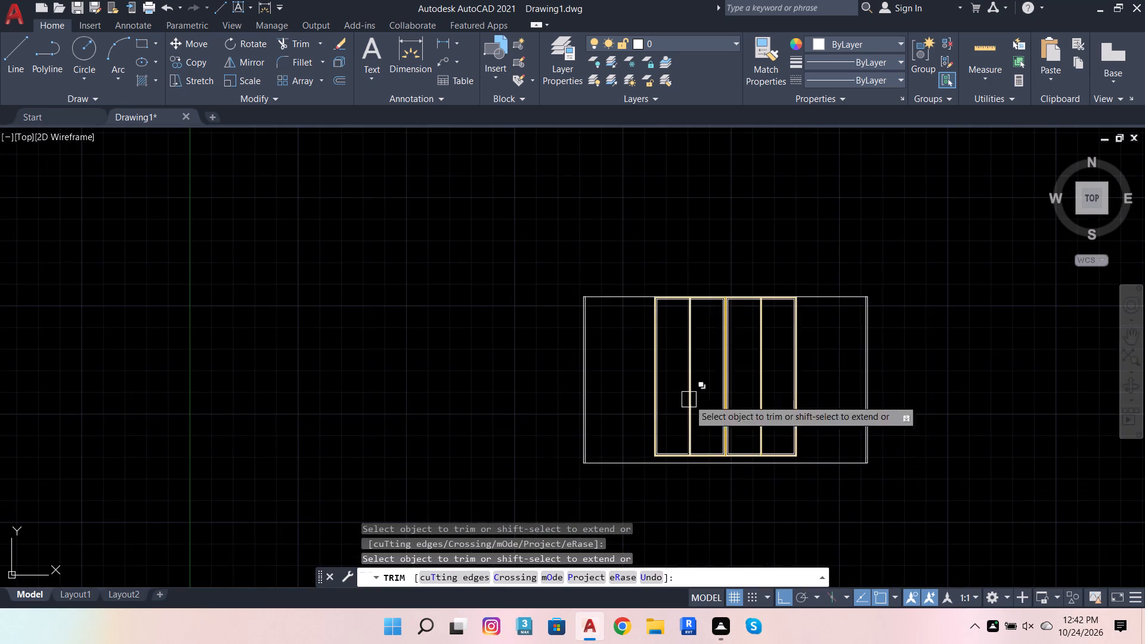
{"action": "scroll", "coordinate": [683, 280], "scroll_direction": "up", "scroll_amount": 4}
{"action": "scroll", "coordinate": [708, 388], "scroll_direction": "up", "scroll_amount": 3}
{"action": "left_click", "coordinate": [717, 414]}
{"action": "scroll", "coordinate": [447, 420], "scroll_direction": "down", "scroll_amount": 2}
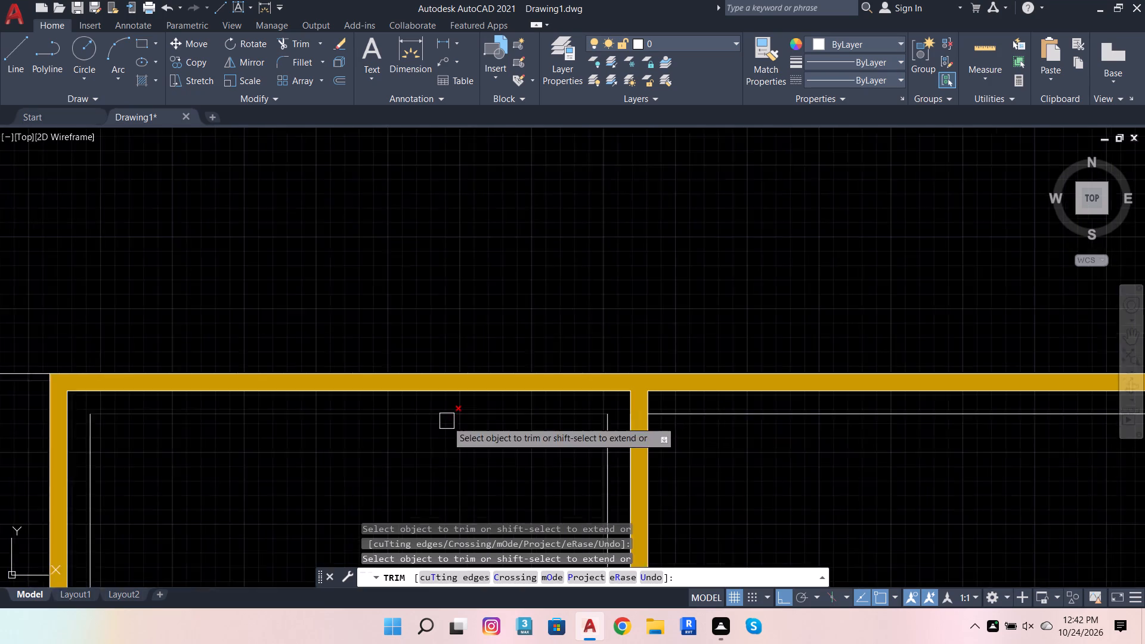
Trim away the top, side and bottom inner outline lines in the right half of the second bay.
{"action": "scroll", "coordinate": [447, 421], "scroll_direction": "down", "scroll_amount": 2}
{"action": "scroll", "coordinate": [615, 431], "scroll_direction": "up", "scroll_amount": 2}
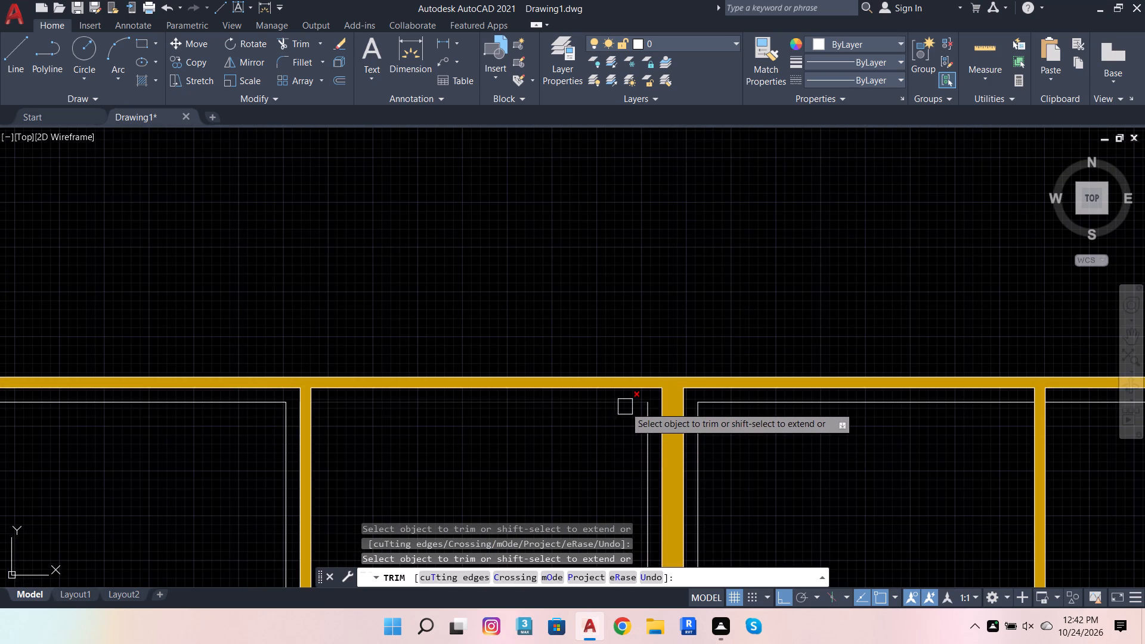
{"action": "left_click", "coordinate": [625, 407]}
{"action": "left_click", "coordinate": [641, 431]}
{"action": "scroll", "coordinate": [583, 394], "scroll_direction": "down", "scroll_amount": 5}
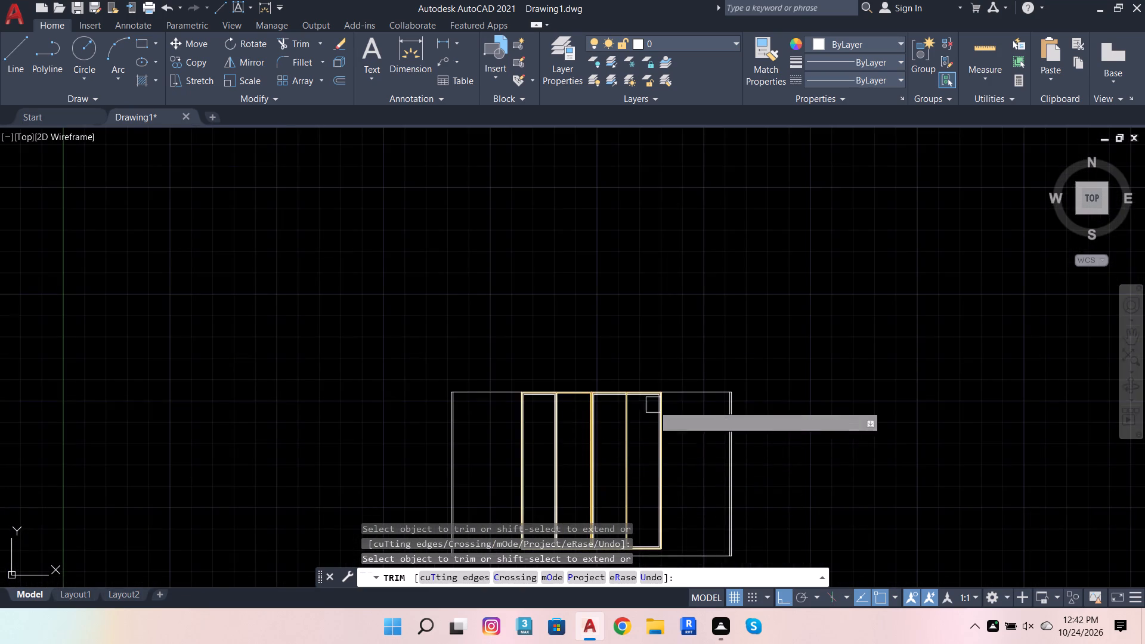
{"action": "scroll", "coordinate": [656, 401], "scroll_direction": "down", "scroll_amount": 4}
{"action": "scroll", "coordinate": [633, 435], "scroll_direction": "up", "scroll_amount": 4}
{"action": "scroll", "coordinate": [699, 327], "scroll_direction": "up", "scroll_amount": 6}
{"action": "scroll", "coordinate": [650, 455], "scroll_direction": "down", "scroll_amount": 3}
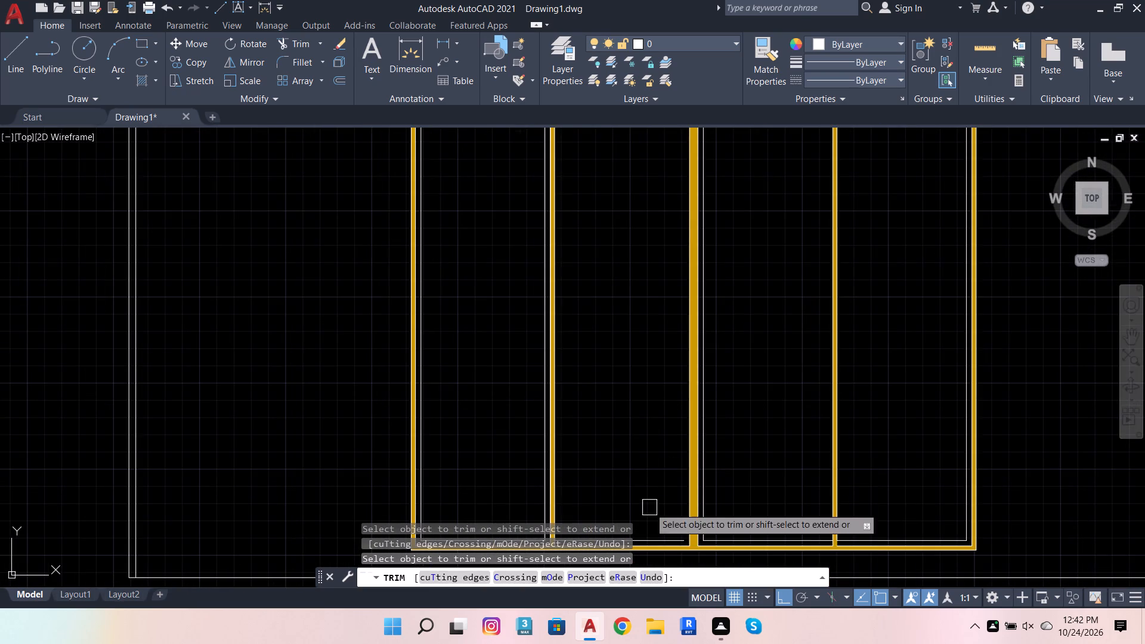
{"action": "scroll", "coordinate": [664, 534], "scroll_direction": "up", "scroll_amount": 3}
{"action": "scroll", "coordinate": [689, 485], "scroll_direction": "down", "scroll_amount": 1}
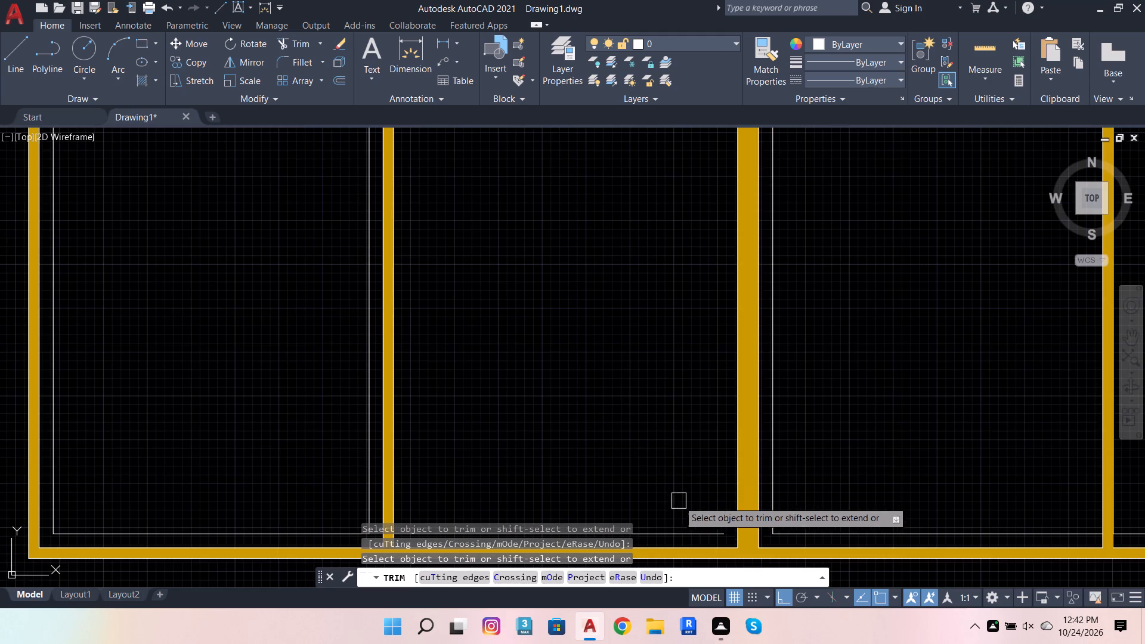
{"action": "left_click", "coordinate": [686, 527]}
Trim away the bottom, side and top inner outline lines in the left half of the third bay.
{"action": "scroll", "coordinate": [796, 534], "scroll_direction": "up", "scroll_amount": 1}
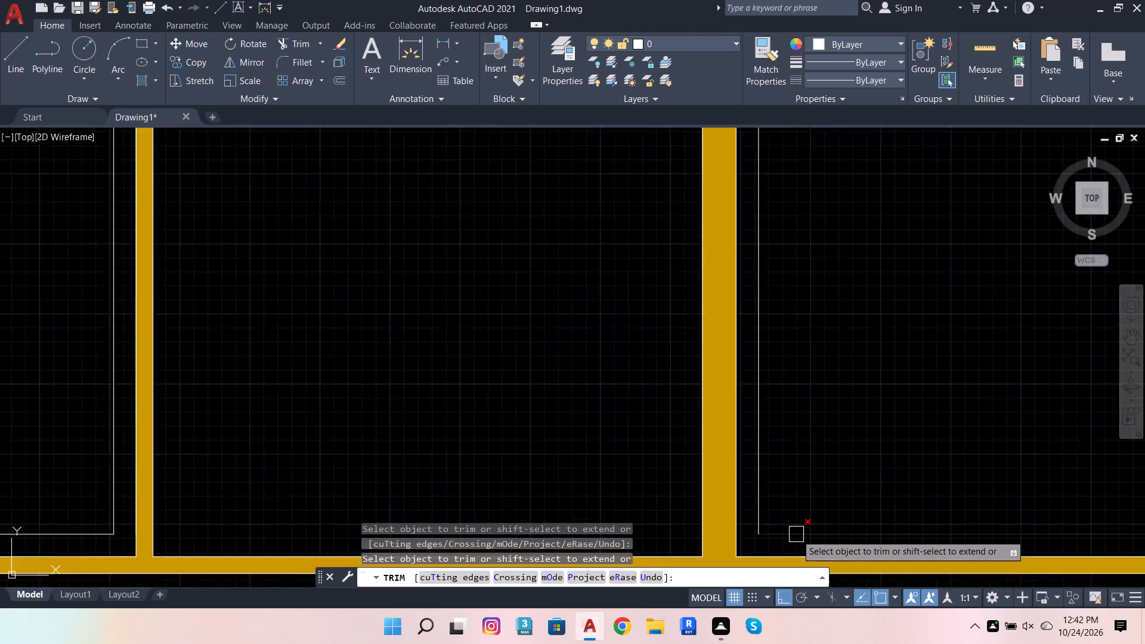
{"action": "scroll", "coordinate": [796, 534], "scroll_direction": "up", "scroll_amount": 1}
{"action": "left_click", "coordinate": [796, 534]}
{"action": "left_click", "coordinate": [738, 506]}
{"action": "scroll", "coordinate": [801, 531], "scroll_direction": "down", "scroll_amount": 5}
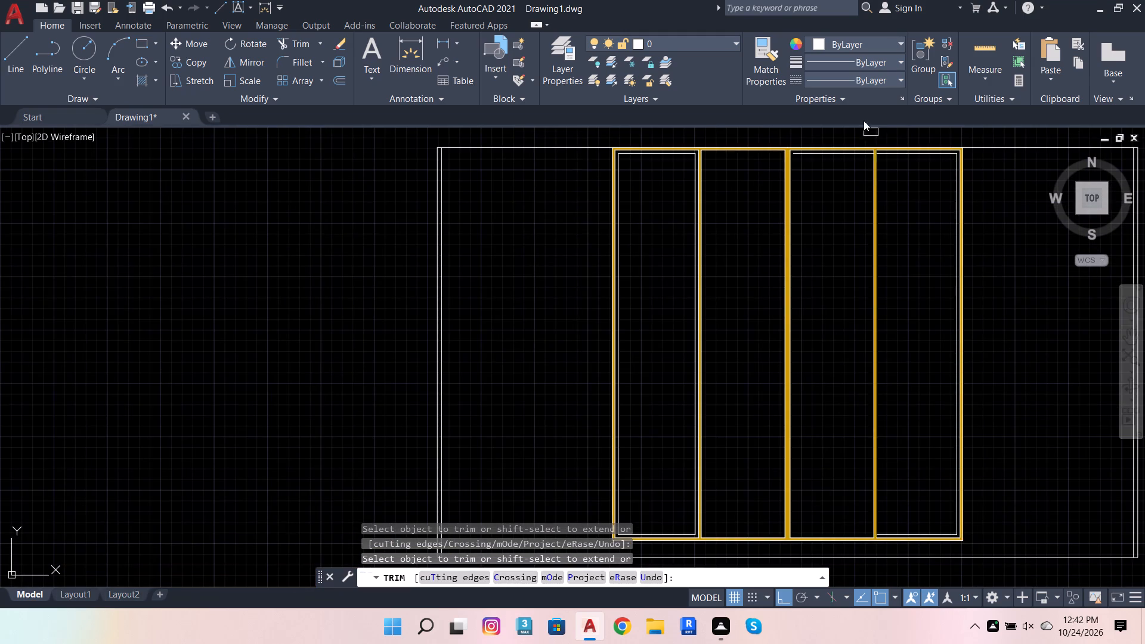
{"action": "scroll", "coordinate": [856, 131], "scroll_direction": "up", "scroll_amount": 3}
{"action": "left_click", "coordinate": [858, 225]}
{"action": "scroll", "coordinate": [632, 284], "scroll_direction": "down", "scroll_amount": 2}
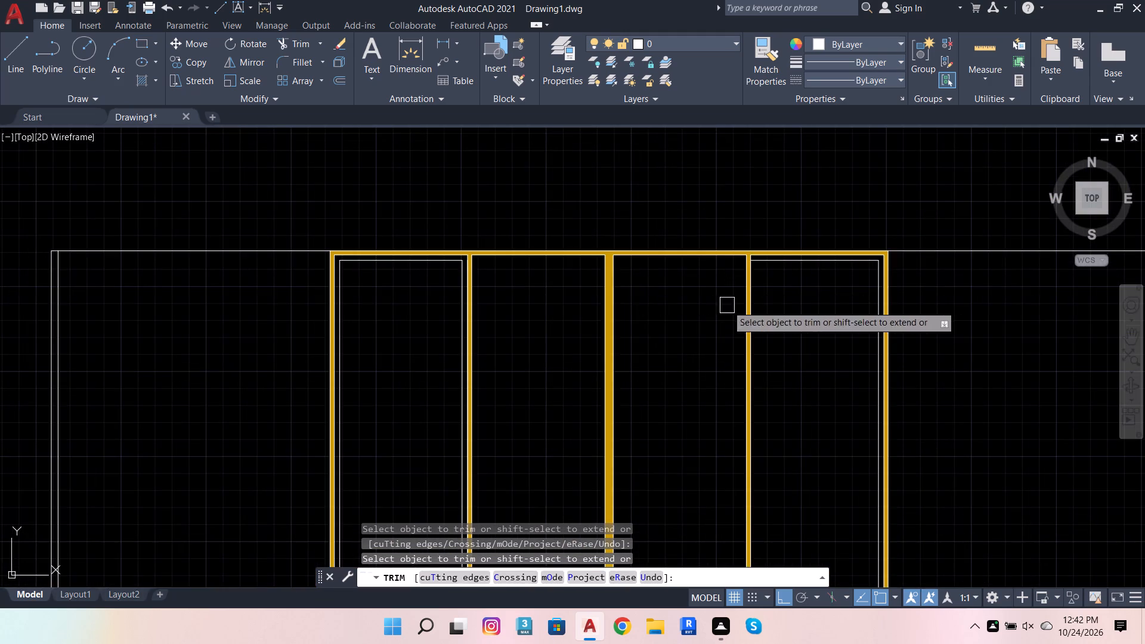
Trim away the top, side and bottom inner outline lines in the right half of the third bay.
{"action": "scroll", "coordinate": [853, 287], "scroll_direction": "up", "scroll_amount": 3}
{"action": "left_click", "coordinate": [939, 241]}
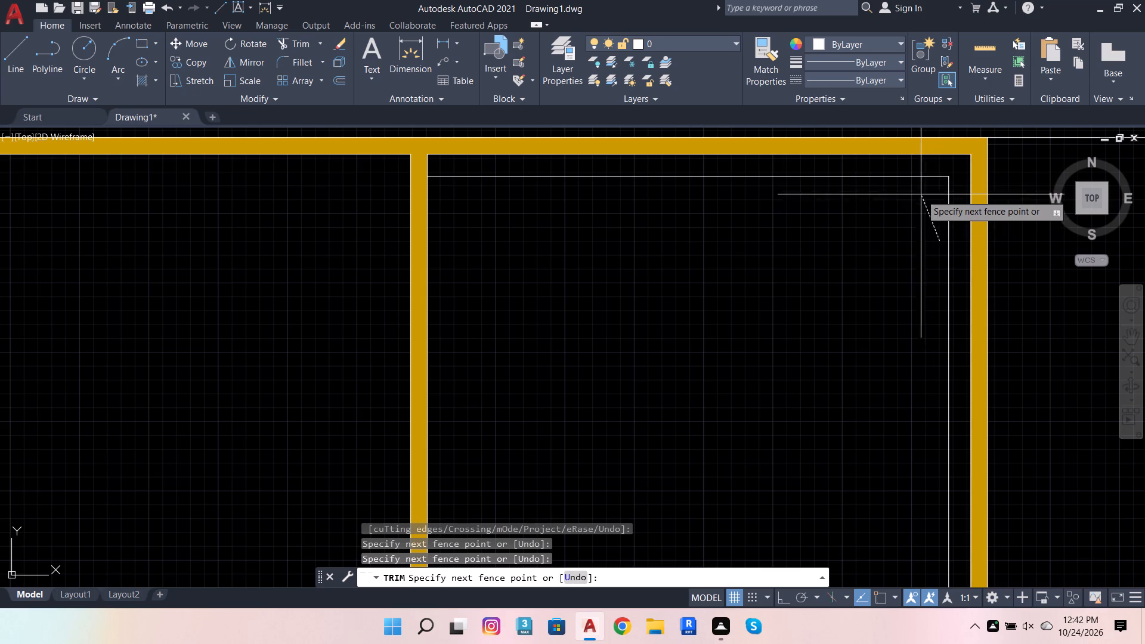
{"action": "left_click", "coordinate": [895, 169]}
{"action": "left_click", "coordinate": [948, 234]}
{"action": "scroll", "coordinate": [673, 210], "scroll_direction": "down", "scroll_amount": 5}
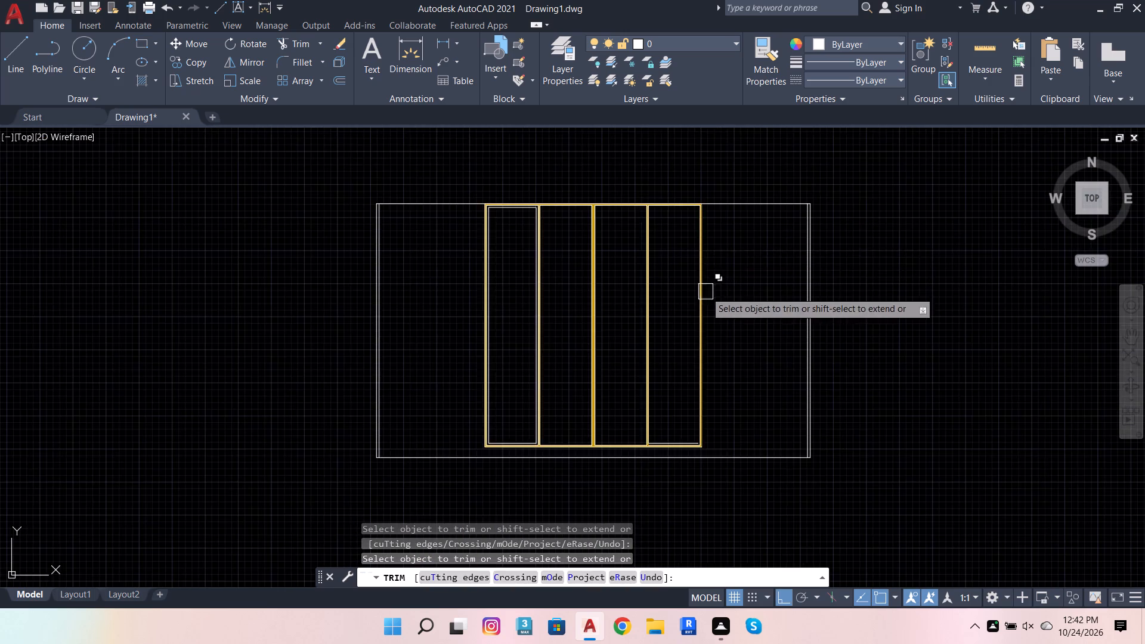
{"action": "scroll", "coordinate": [704, 294], "scroll_direction": "down", "scroll_amount": 1}
{"action": "scroll", "coordinate": [668, 377], "scroll_direction": "up", "scroll_amount": 4}
{"action": "left_click", "coordinate": [711, 433]}
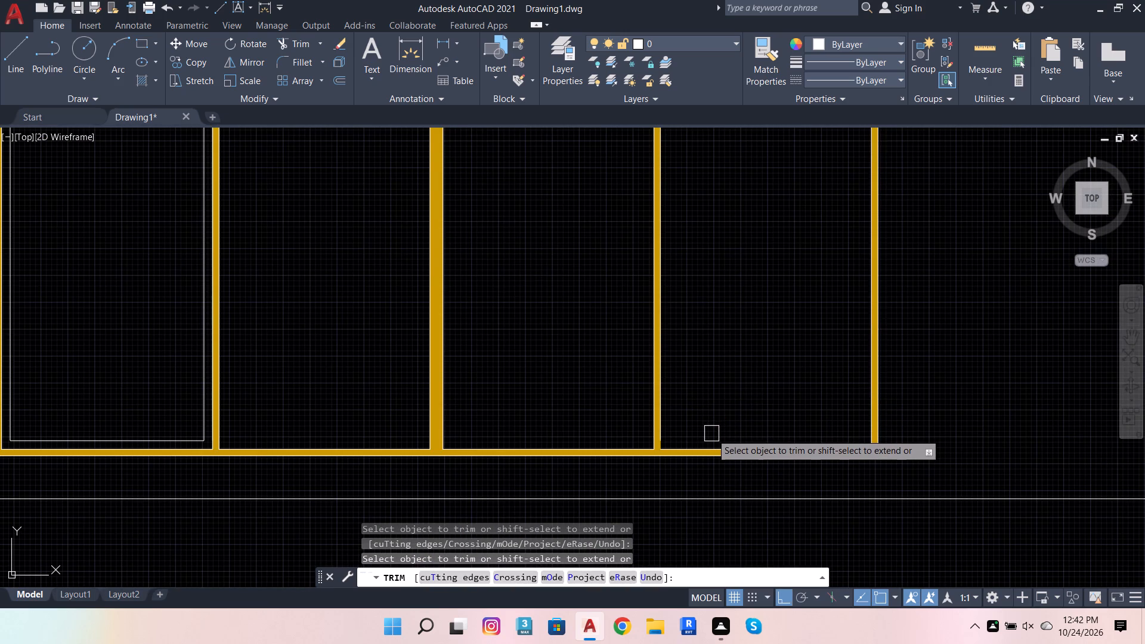
{"action": "scroll", "coordinate": [698, 435], "scroll_direction": "up", "scroll_amount": 2}
{"action": "key", "text": "Escape"}
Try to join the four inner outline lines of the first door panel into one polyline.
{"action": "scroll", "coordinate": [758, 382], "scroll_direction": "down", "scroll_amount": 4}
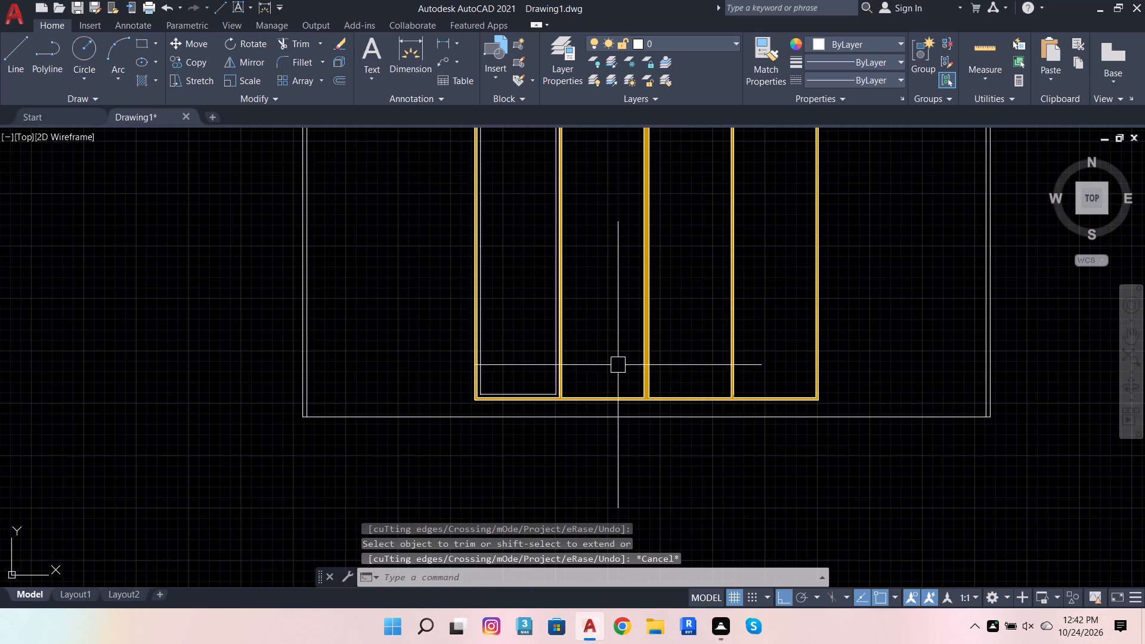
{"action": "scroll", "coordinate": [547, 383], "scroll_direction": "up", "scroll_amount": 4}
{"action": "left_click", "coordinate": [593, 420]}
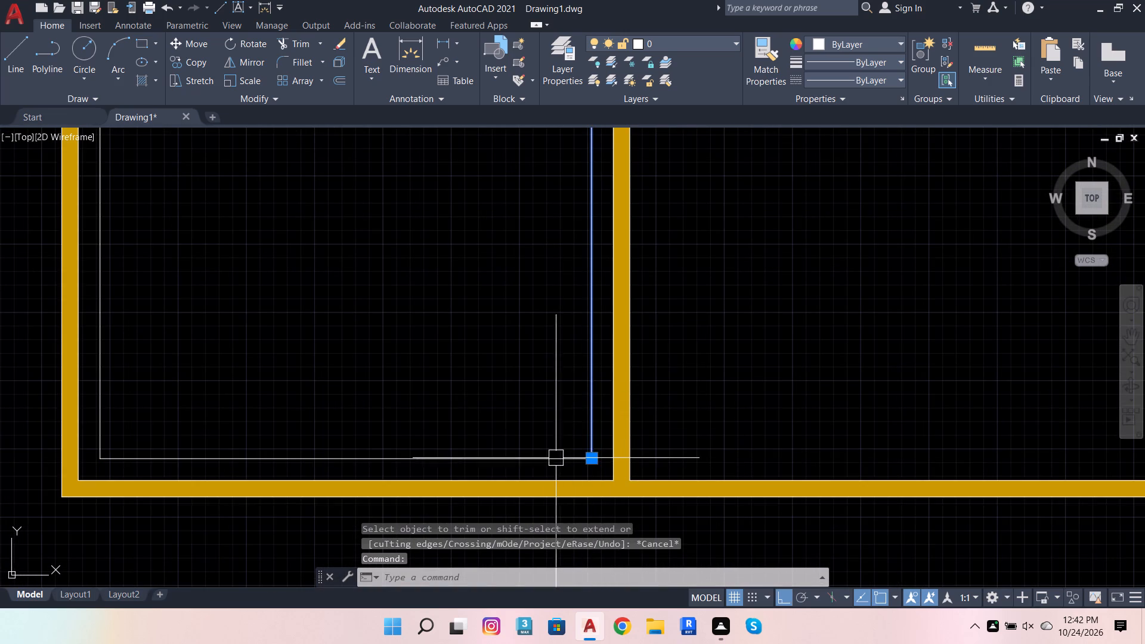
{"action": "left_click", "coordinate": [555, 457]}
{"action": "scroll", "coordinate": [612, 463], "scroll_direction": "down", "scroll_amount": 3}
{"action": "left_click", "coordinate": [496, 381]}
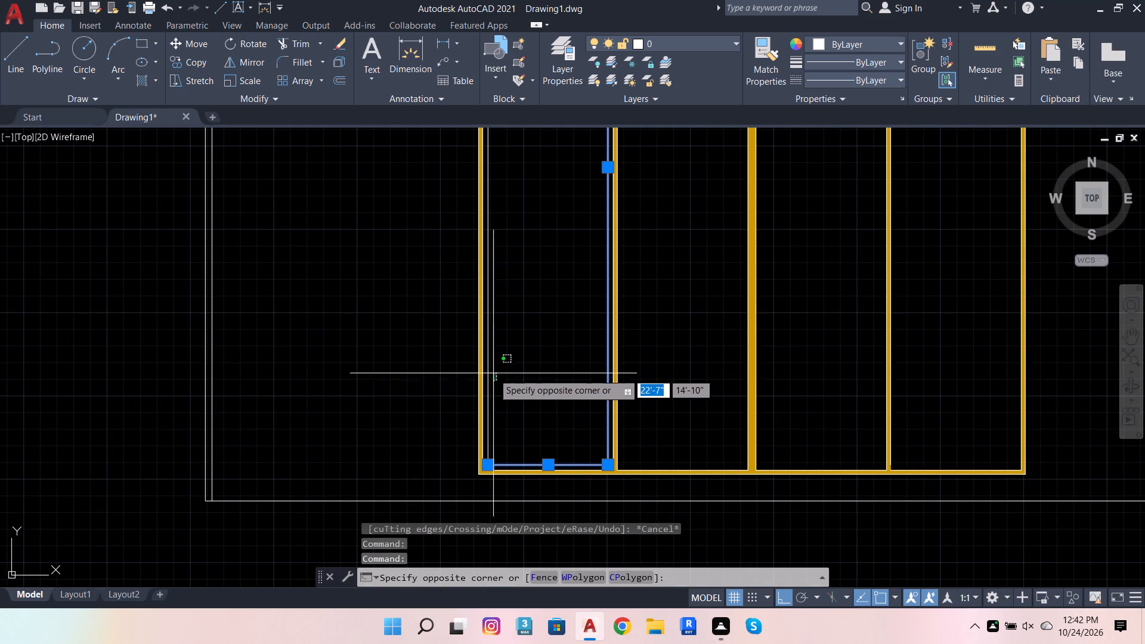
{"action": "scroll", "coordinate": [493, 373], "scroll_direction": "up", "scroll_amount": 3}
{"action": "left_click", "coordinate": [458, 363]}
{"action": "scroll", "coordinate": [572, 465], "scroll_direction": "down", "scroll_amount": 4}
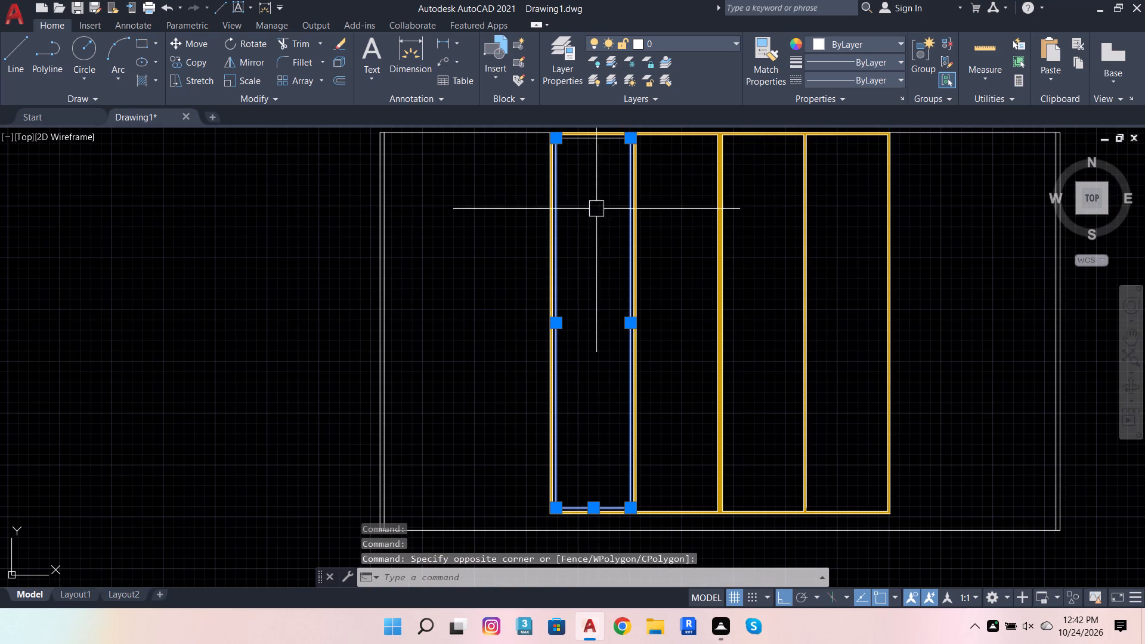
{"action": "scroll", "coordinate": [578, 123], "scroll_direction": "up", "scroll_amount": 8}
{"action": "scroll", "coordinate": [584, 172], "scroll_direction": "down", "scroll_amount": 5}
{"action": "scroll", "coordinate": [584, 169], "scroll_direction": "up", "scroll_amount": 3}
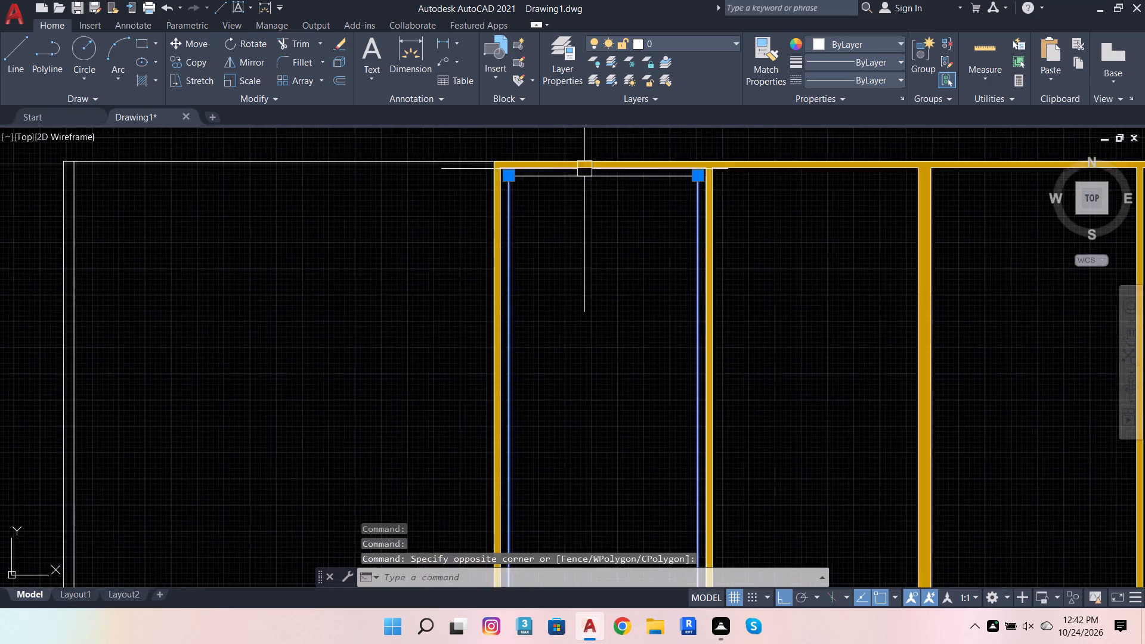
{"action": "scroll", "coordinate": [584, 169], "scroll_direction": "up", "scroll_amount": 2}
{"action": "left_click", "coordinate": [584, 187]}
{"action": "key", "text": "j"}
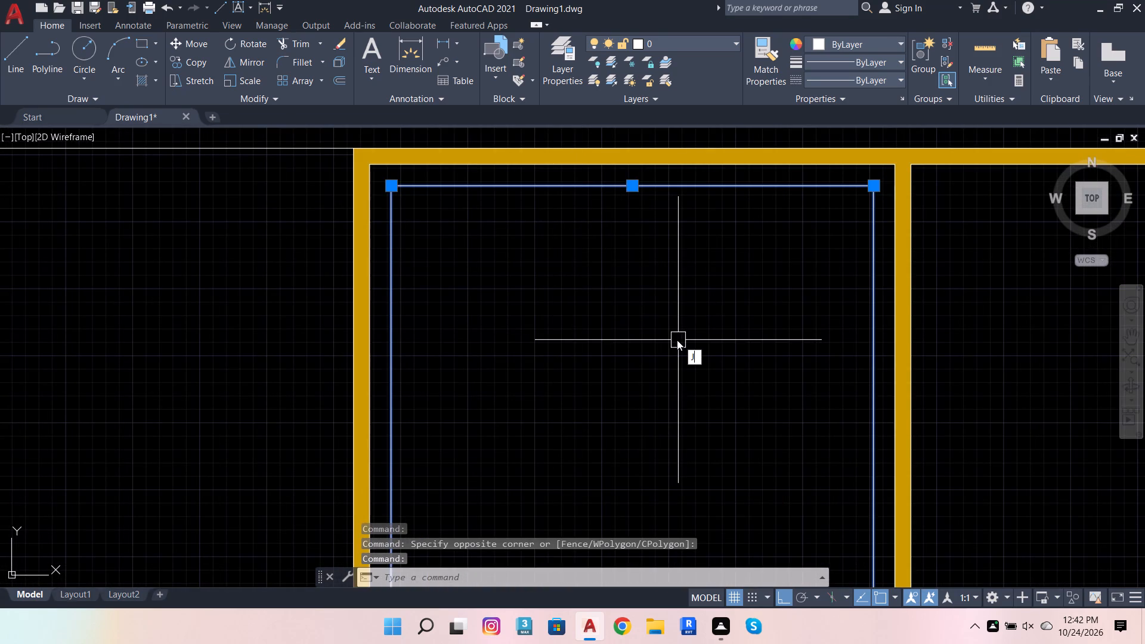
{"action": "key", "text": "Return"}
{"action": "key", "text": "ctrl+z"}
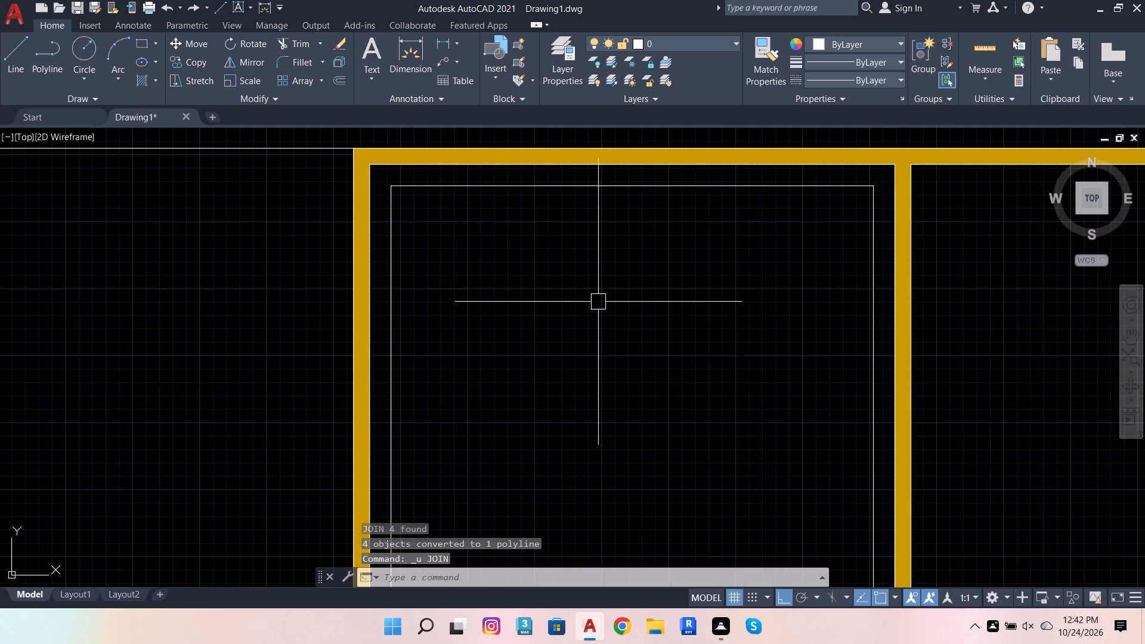
Copy the first door panel's four inner outline lines into the second panel, using the upper-left inner frame corners as reference points.
{"action": "left_click", "coordinate": [590, 196]}
{"action": "left_click", "coordinate": [552, 177]}
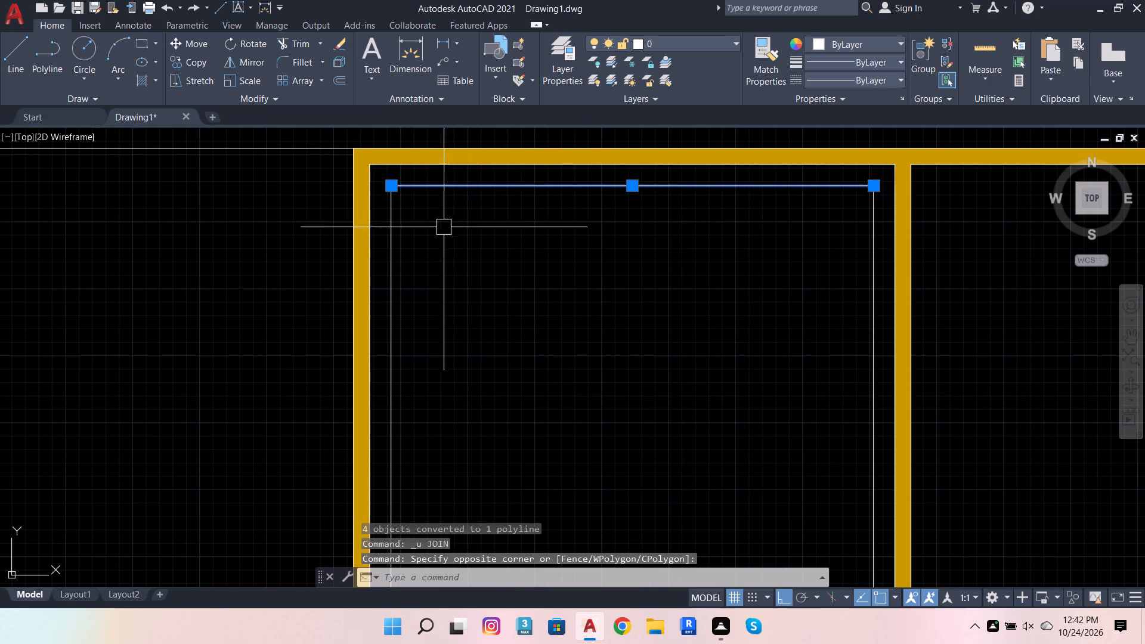
{"action": "left_click", "coordinate": [417, 239]}
{"action": "left_click", "coordinate": [383, 218]}
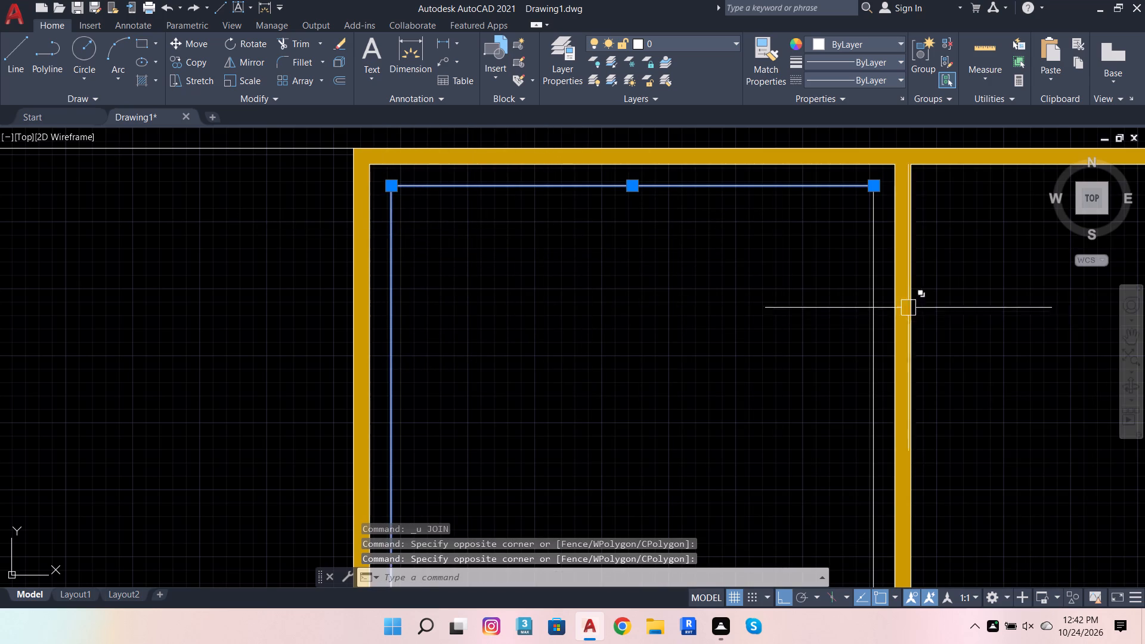
{"action": "scroll", "coordinate": [886, 287], "scroll_direction": "up", "scroll_amount": 2}
{"action": "left_click", "coordinate": [885, 286]}
{"action": "left_click", "coordinate": [722, 270]}
{"action": "scroll", "coordinate": [758, 282], "scroll_direction": "down", "scroll_amount": 5}
{"action": "scroll", "coordinate": [770, 348], "scroll_direction": "down", "scroll_amount": 3}
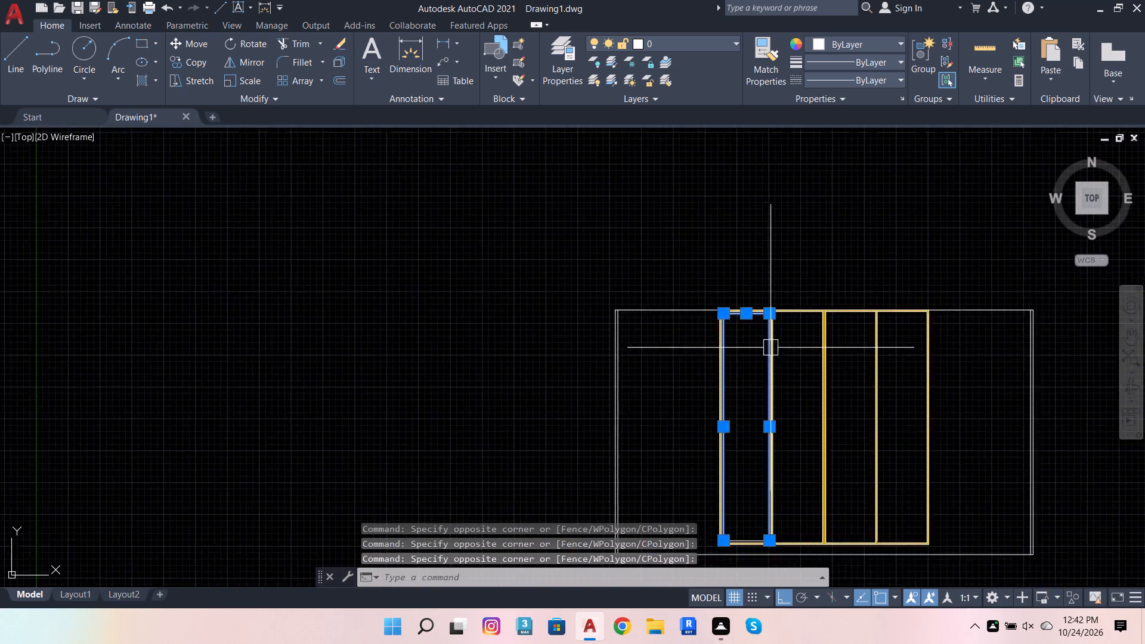
{"action": "scroll", "coordinate": [770, 348], "scroll_direction": "down", "scroll_amount": 1}
{"action": "scroll", "coordinate": [769, 394], "scroll_direction": "up", "scroll_amount": 5}
{"action": "scroll", "coordinate": [807, 398], "scroll_direction": "down", "scroll_amount": 3}
{"action": "scroll", "coordinate": [790, 437], "scroll_direction": "up", "scroll_amount": 4}
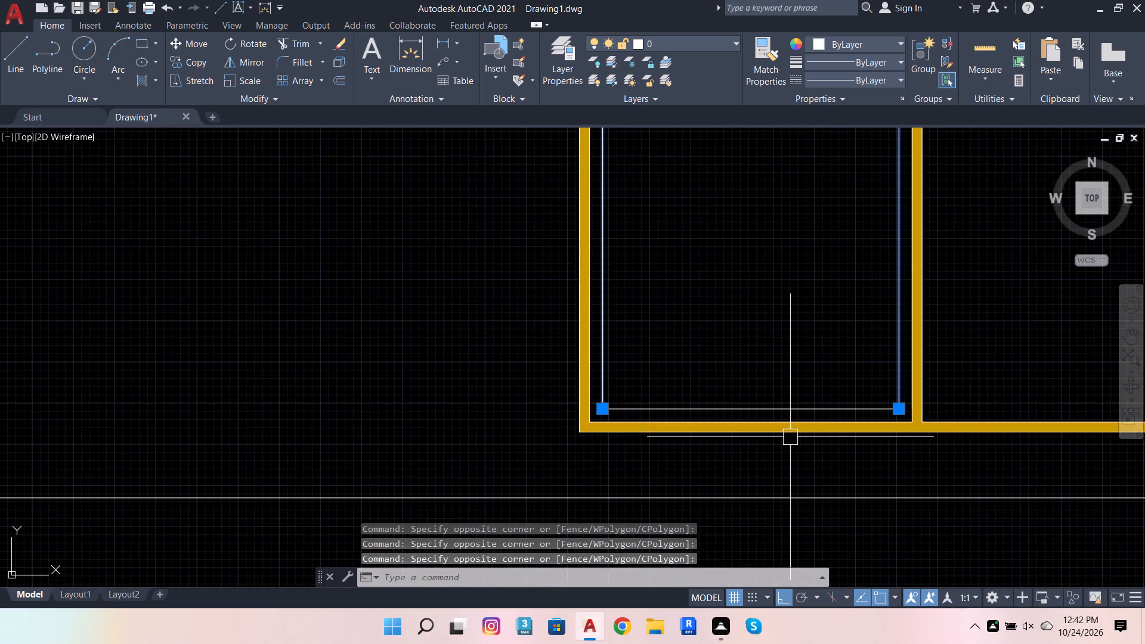
{"action": "scroll", "coordinate": [790, 419], "scroll_direction": "up", "scroll_amount": 4}
{"action": "left_click", "coordinate": [790, 418]}
{"action": "left_click", "coordinate": [723, 305]}
{"action": "scroll", "coordinate": [575, 402], "scroll_direction": "down", "scroll_amount": 8}
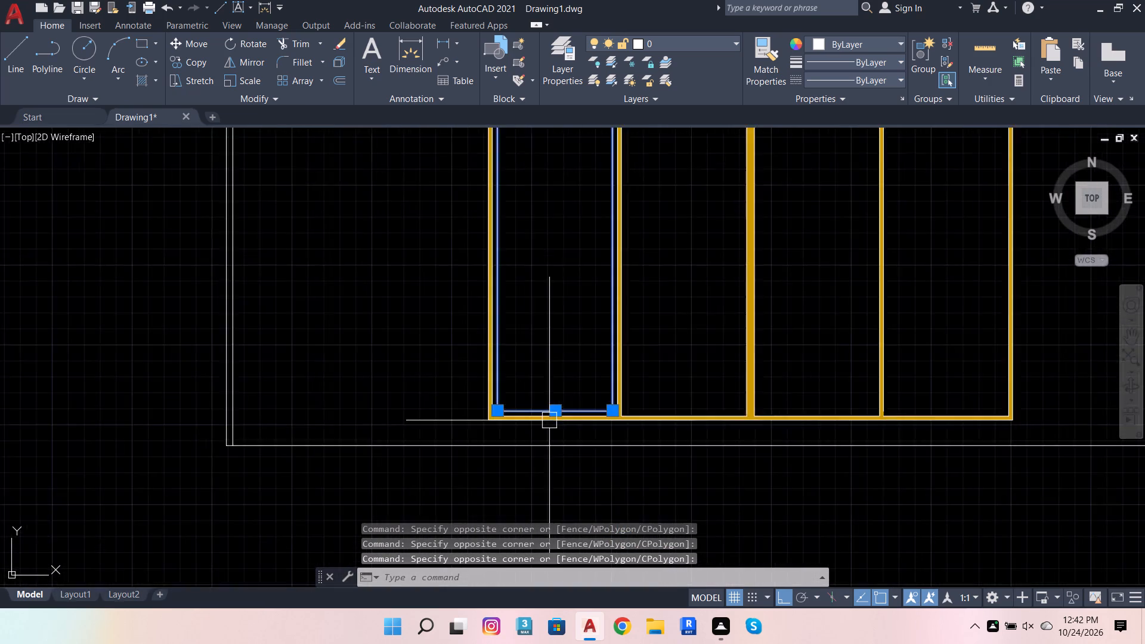
{"action": "scroll", "coordinate": [549, 420], "scroll_direction": "down", "scroll_amount": 3}
{"action": "scroll", "coordinate": [555, 370], "scroll_direction": "up", "scroll_amount": 6}
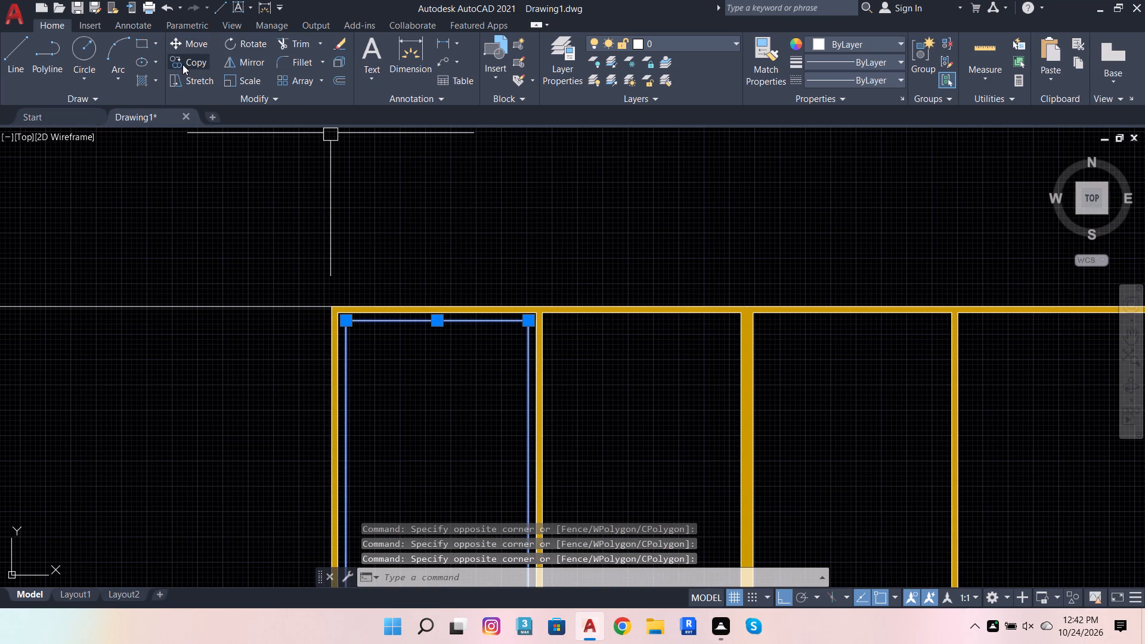
{"action": "left_click", "coordinate": [177, 58]}
{"action": "scroll", "coordinate": [350, 311], "scroll_direction": "up", "scroll_amount": 3}
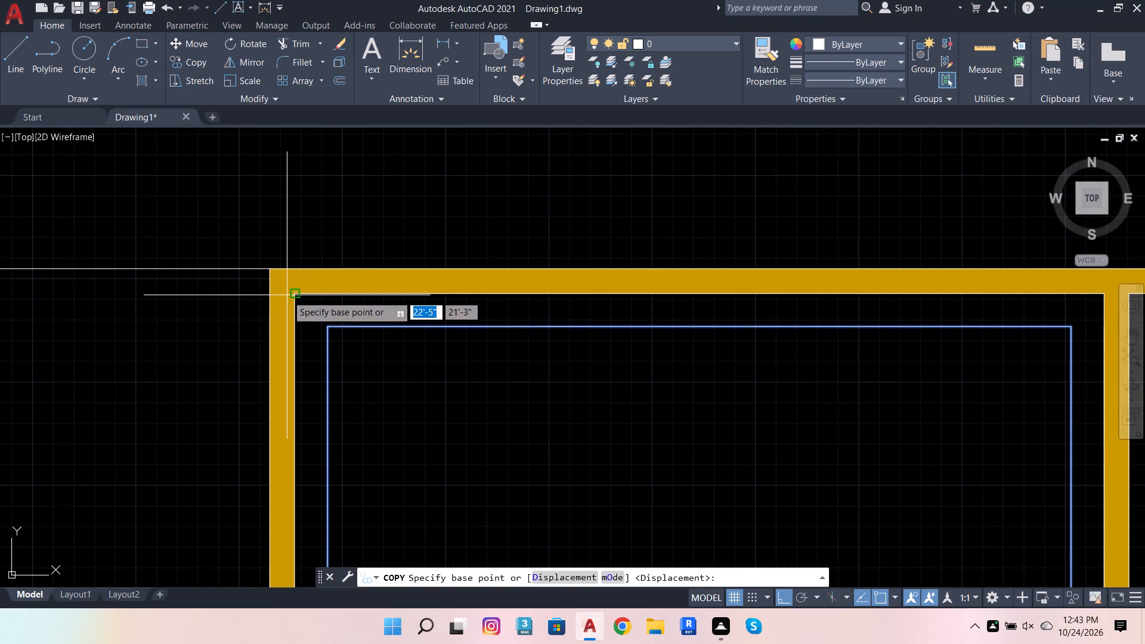
{"action": "left_click", "coordinate": [297, 295]}
{"action": "scroll", "coordinate": [182, 292], "scroll_direction": "down", "scroll_amount": 3}
{"action": "scroll", "coordinate": [466, 314], "scroll_direction": "up", "scroll_amount": 3}
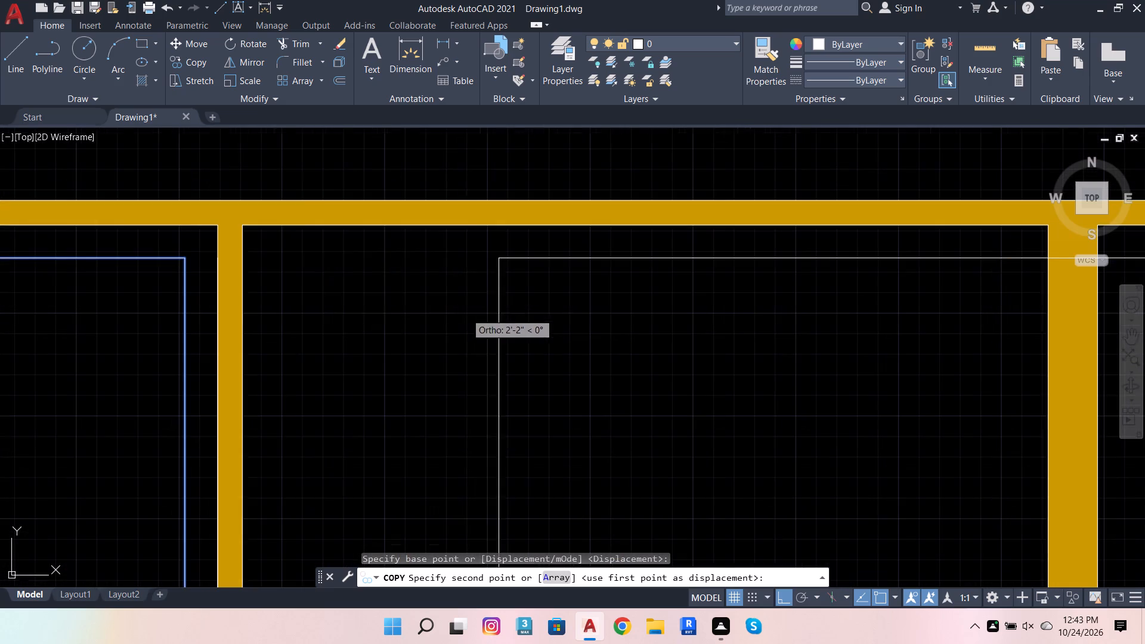
{"action": "left_click", "coordinate": [247, 225]}
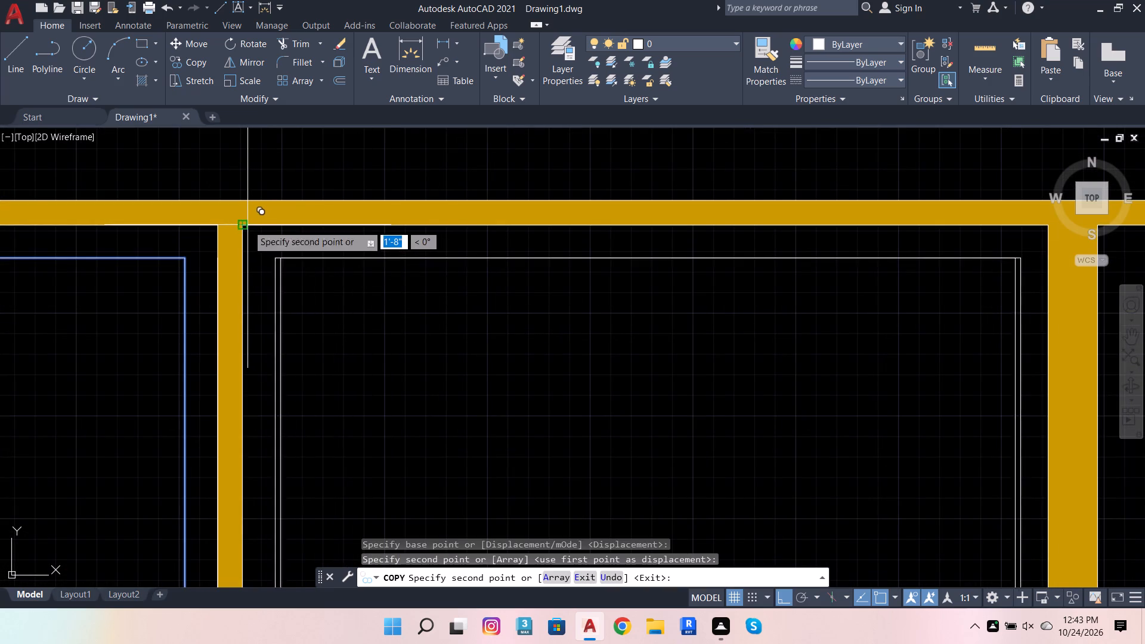
Place further copies of the inner outline in the third and fourth door panels, aligned to their upper-left inner frame corners.
{"action": "scroll", "coordinate": [20, 279], "scroll_direction": "down", "scroll_amount": 3}
{"action": "scroll", "coordinate": [249, 281], "scroll_direction": "up", "scroll_amount": 3}
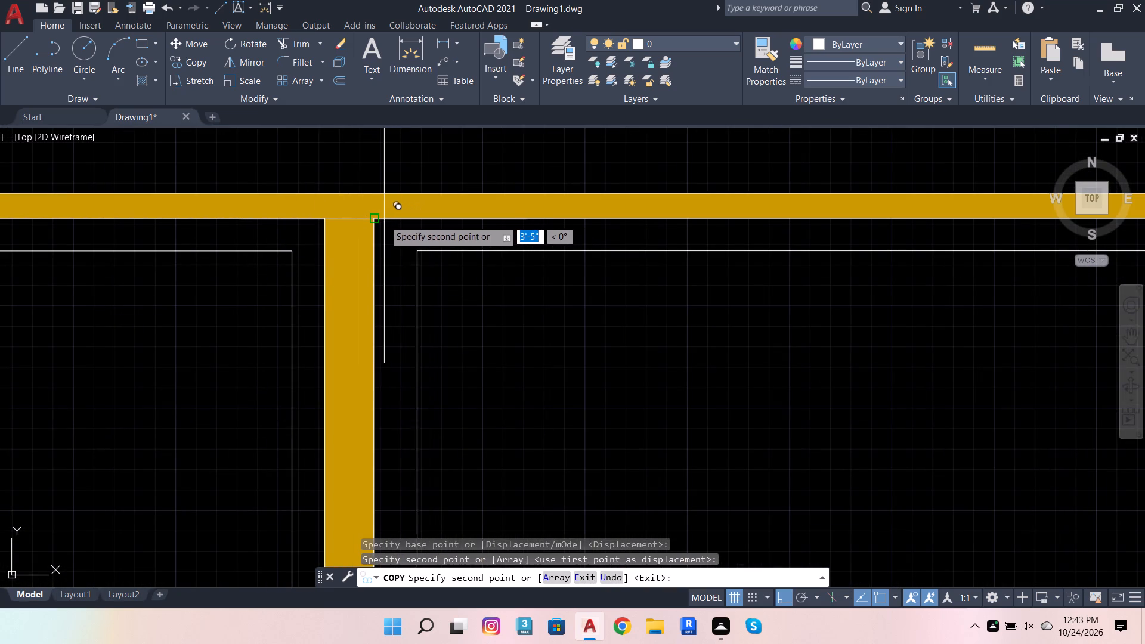
{"action": "left_click", "coordinate": [373, 218]}
{"action": "scroll", "coordinate": [115, 250], "scroll_direction": "down", "scroll_amount": 3}
{"action": "scroll", "coordinate": [360, 256], "scroll_direction": "up", "scroll_amount": 2}
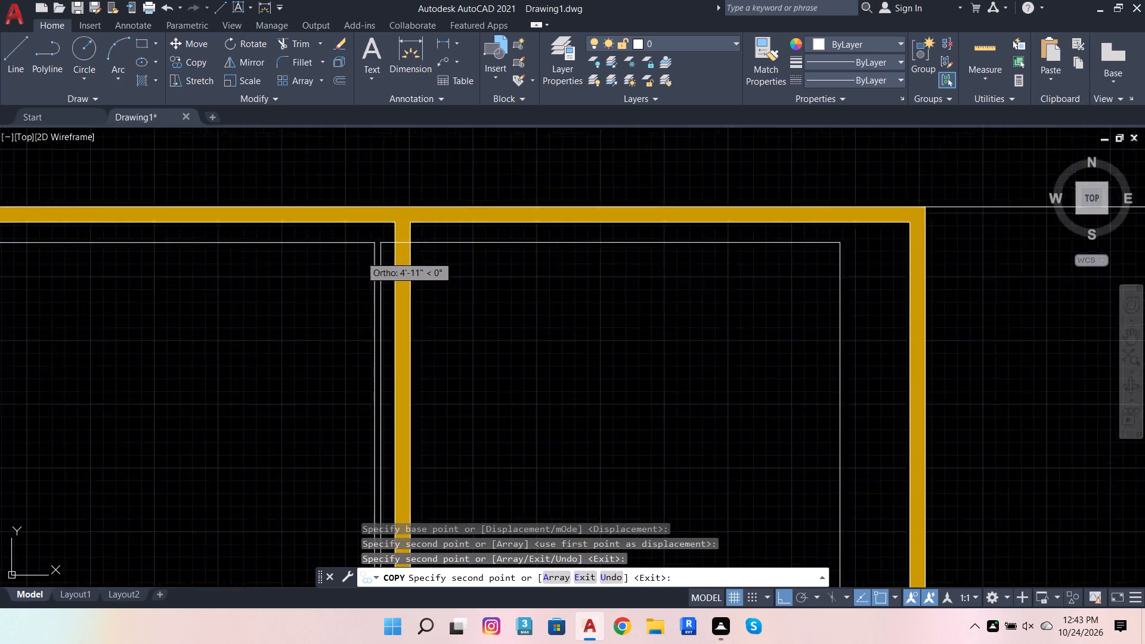
{"action": "scroll", "coordinate": [361, 255], "scroll_direction": "up", "scroll_amount": 1}
{"action": "left_click", "coordinate": [437, 205]}
{"action": "scroll", "coordinate": [462, 286], "scroll_direction": "down", "scroll_amount": 2}
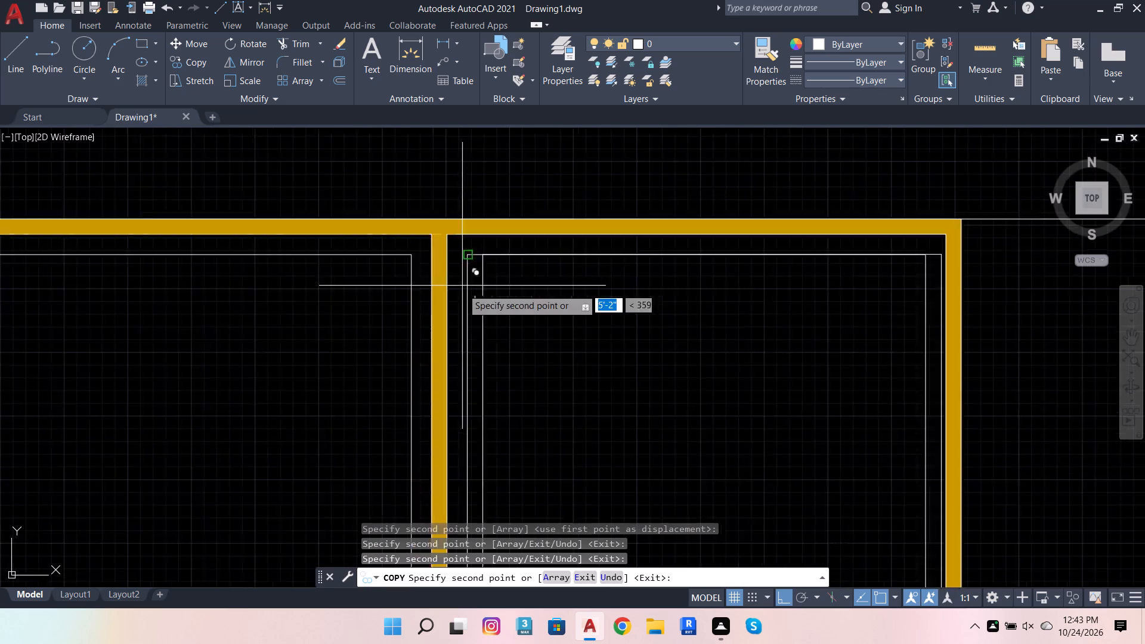
{"action": "scroll", "coordinate": [462, 289], "scroll_direction": "down", "scroll_amount": 3}
{"action": "key", "text": "Escape"}
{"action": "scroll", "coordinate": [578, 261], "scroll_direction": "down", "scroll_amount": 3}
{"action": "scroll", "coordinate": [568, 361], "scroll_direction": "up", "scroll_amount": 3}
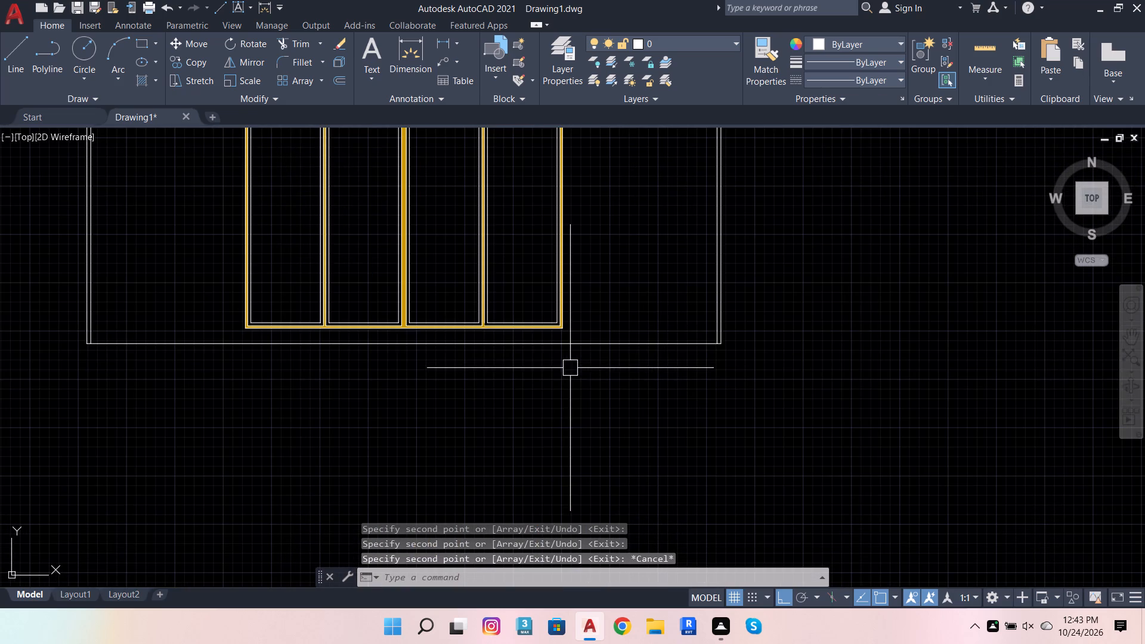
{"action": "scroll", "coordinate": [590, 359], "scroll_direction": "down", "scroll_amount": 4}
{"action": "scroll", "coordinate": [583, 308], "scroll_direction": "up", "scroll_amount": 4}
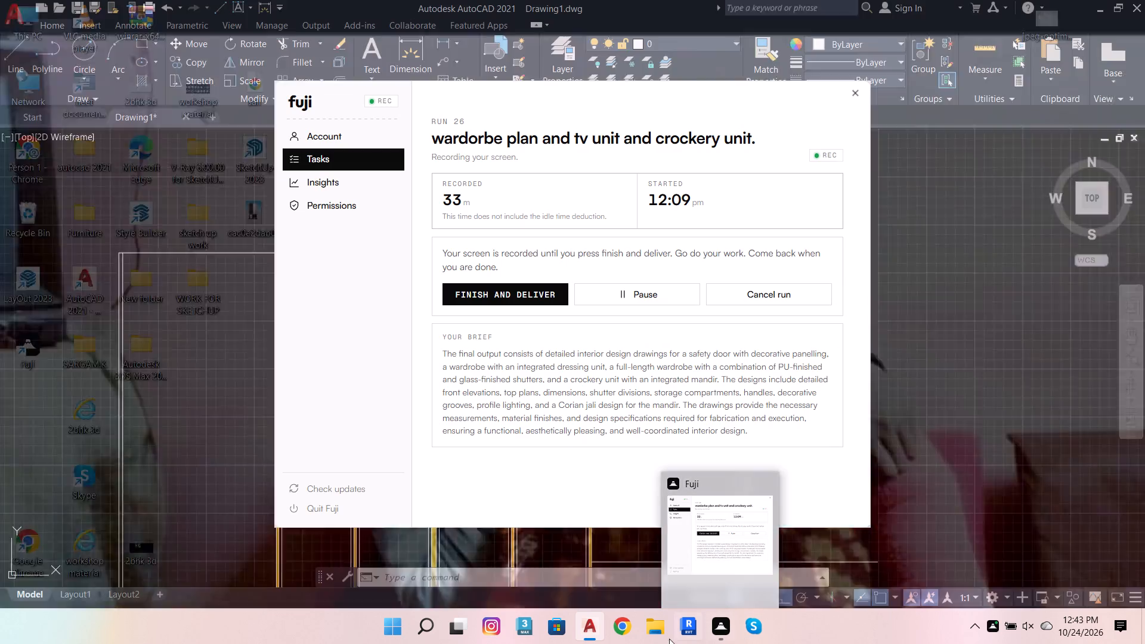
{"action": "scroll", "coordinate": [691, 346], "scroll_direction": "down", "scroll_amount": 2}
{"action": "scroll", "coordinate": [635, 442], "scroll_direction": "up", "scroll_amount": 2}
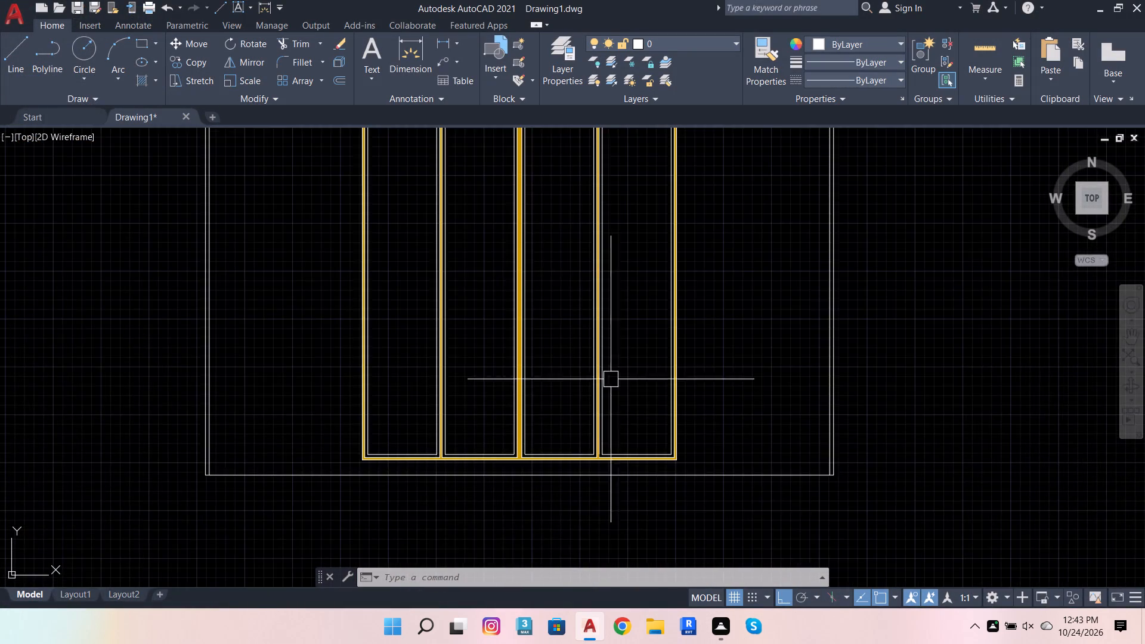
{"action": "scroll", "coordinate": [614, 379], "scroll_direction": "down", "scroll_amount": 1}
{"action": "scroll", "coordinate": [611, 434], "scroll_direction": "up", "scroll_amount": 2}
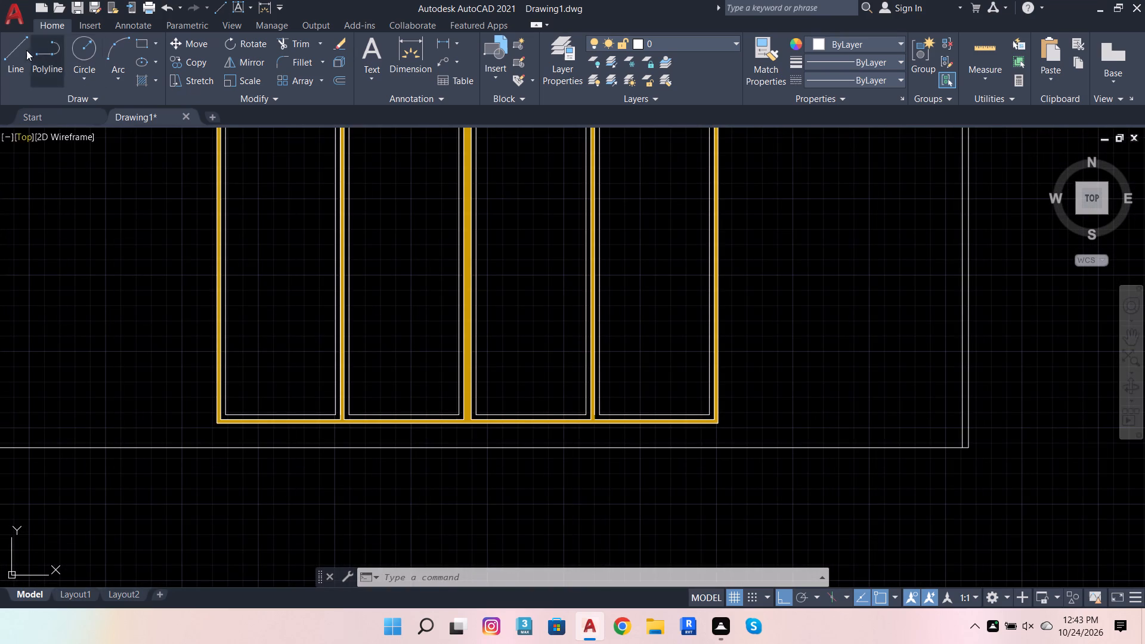
Offset the bottom line of the outer elevation outline upward by 4 inches.
{"action": "left_click", "coordinate": [24, 50]}
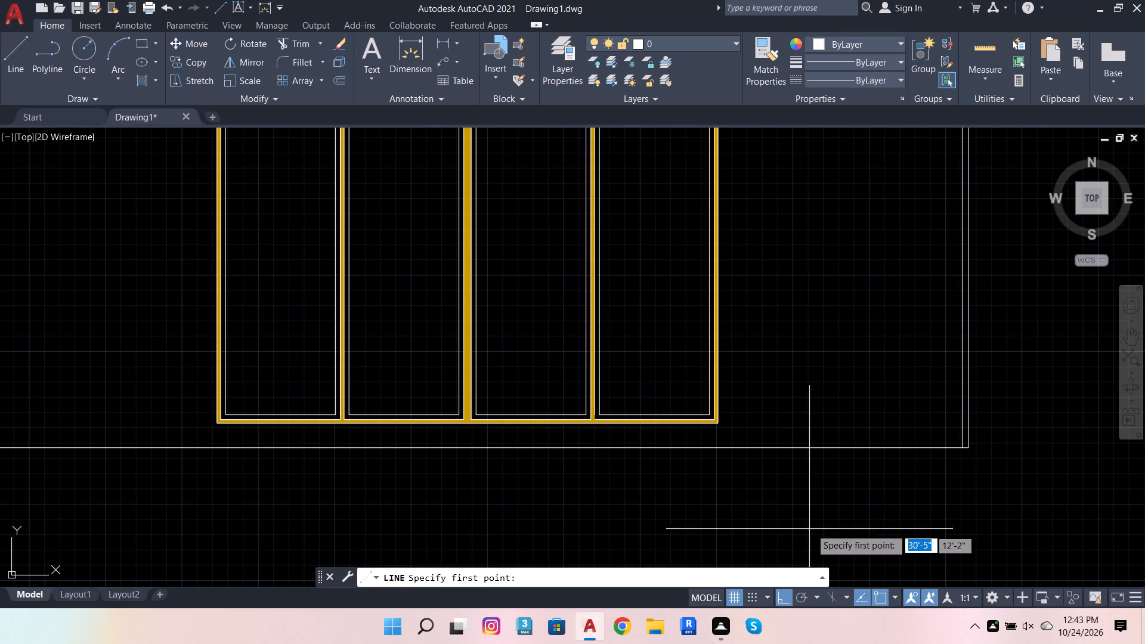
{"action": "key", "text": "Escape"}
{"action": "left_click", "coordinate": [928, 449]}
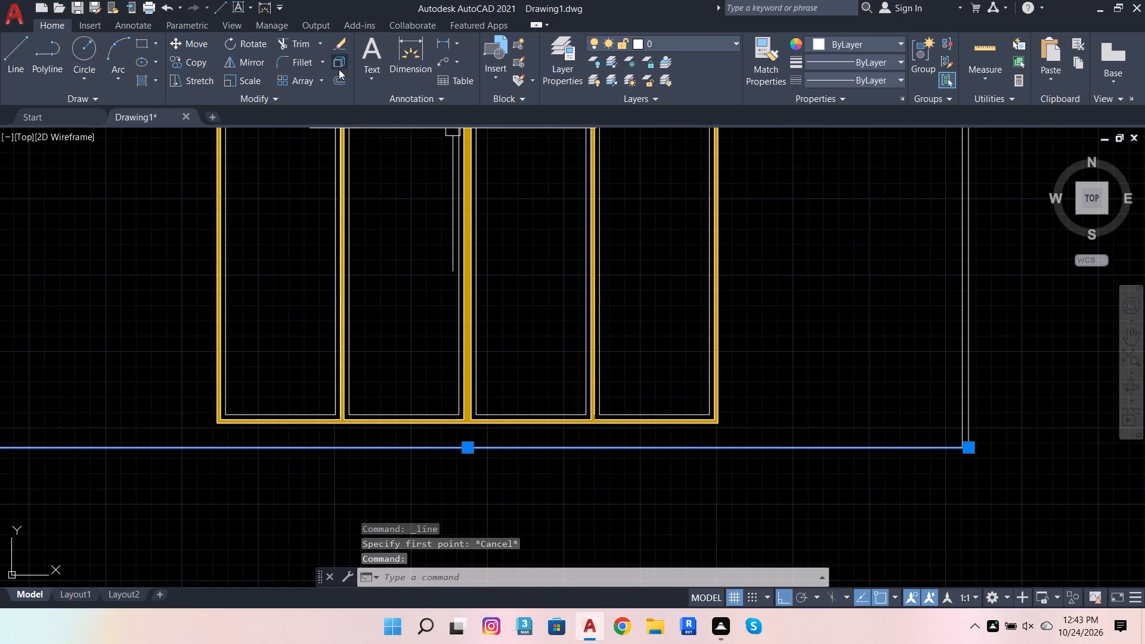
{"action": "left_click", "coordinate": [340, 82]}
{"action": "left_click", "coordinate": [959, 450]}
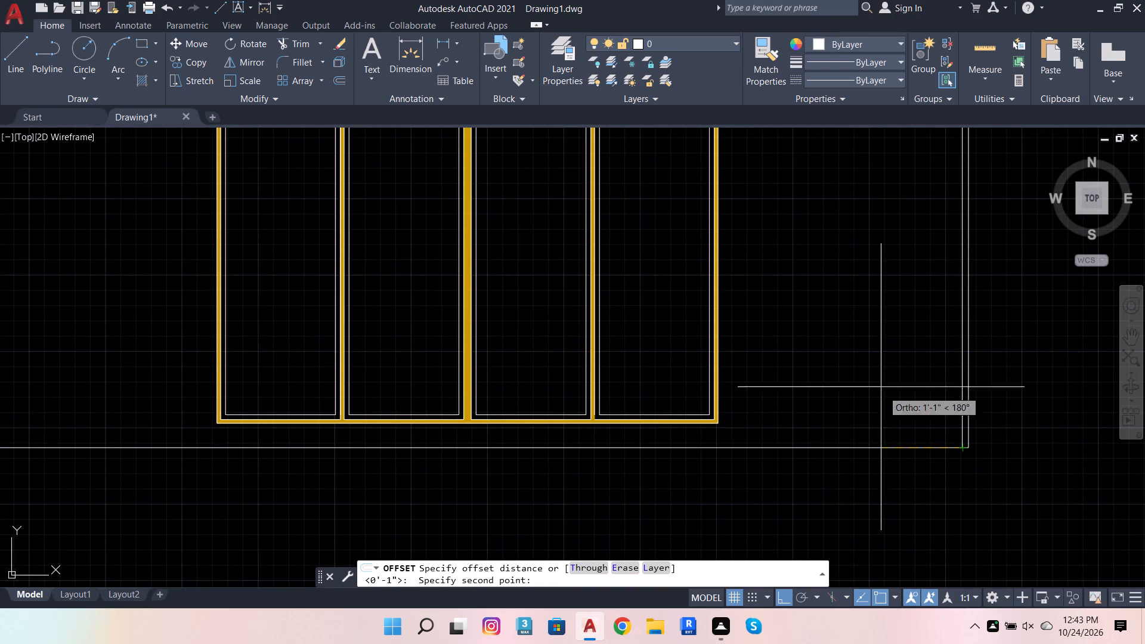
{"action": "key", "text": "4"}
{"action": "key", "text": "Return"}
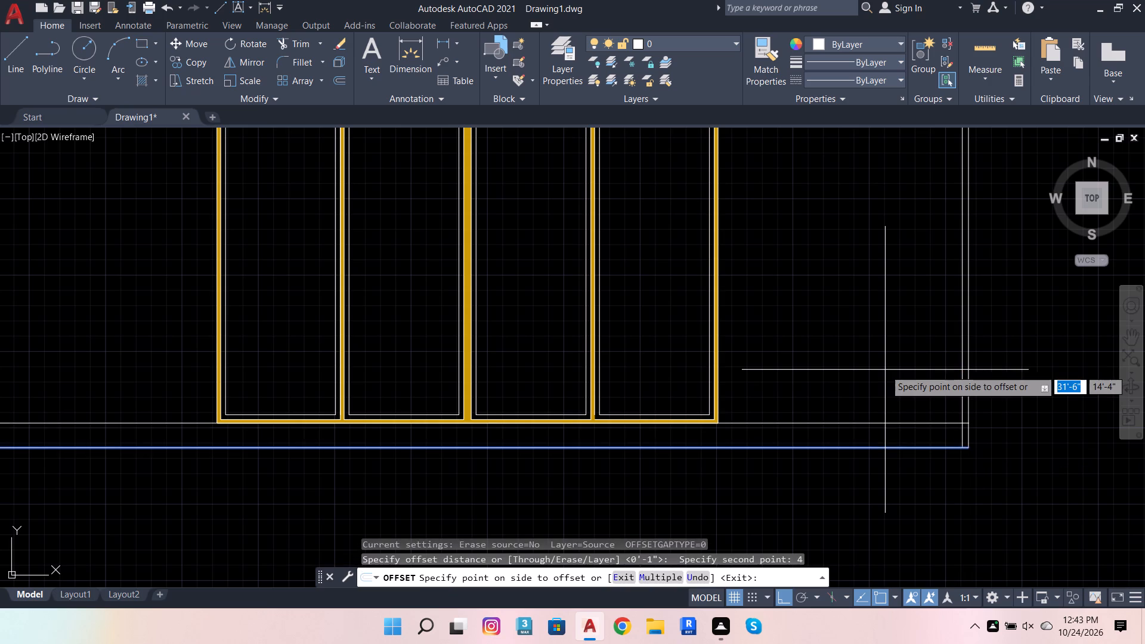
{"action": "left_click", "coordinate": [885, 370]}
Trim both ends of the new offset line back to the inner vertical lines of the outer side panels.
{"action": "left_click", "coordinate": [287, 42]}
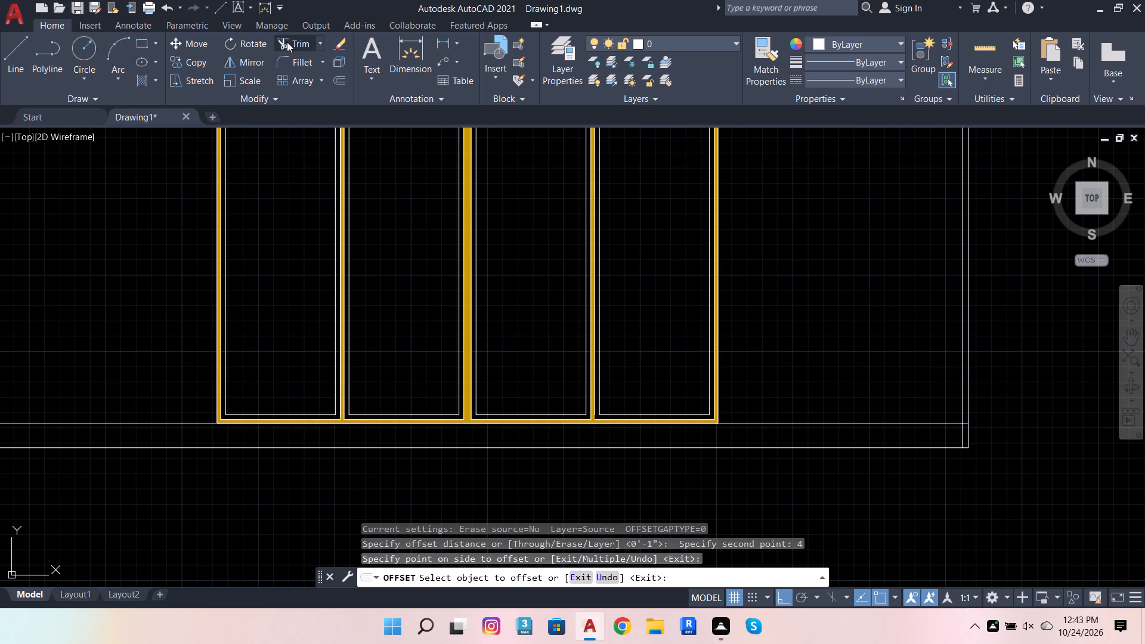
{"action": "scroll", "coordinate": [951, 454], "scroll_direction": "up", "scroll_amount": 4}
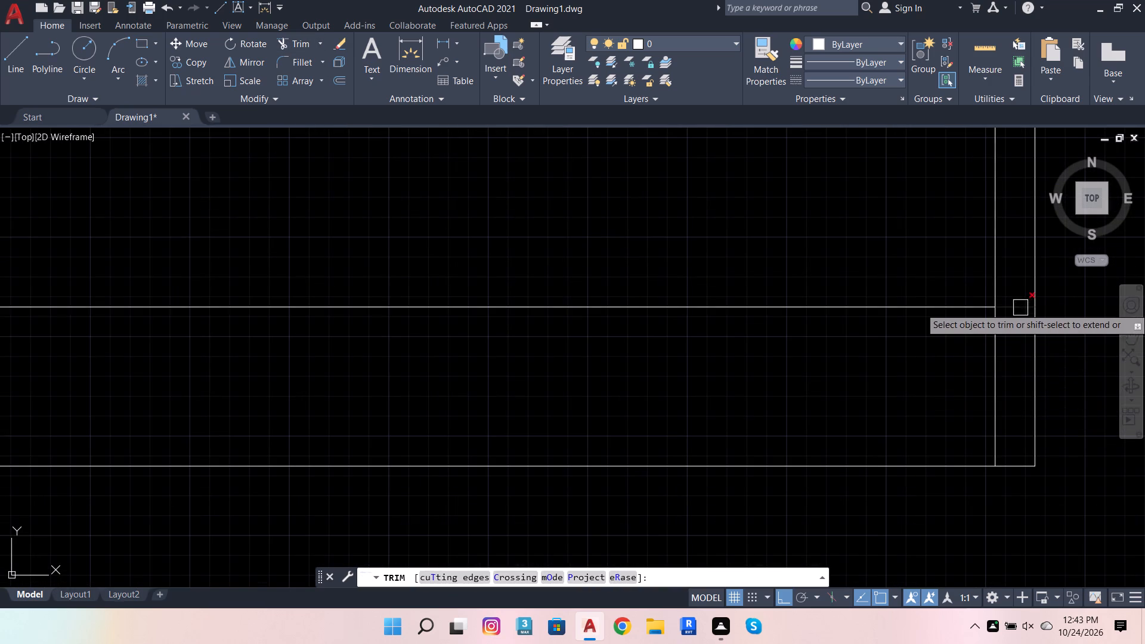
{"action": "left_click", "coordinate": [1020, 308]}
{"action": "key", "text": "Escape"}
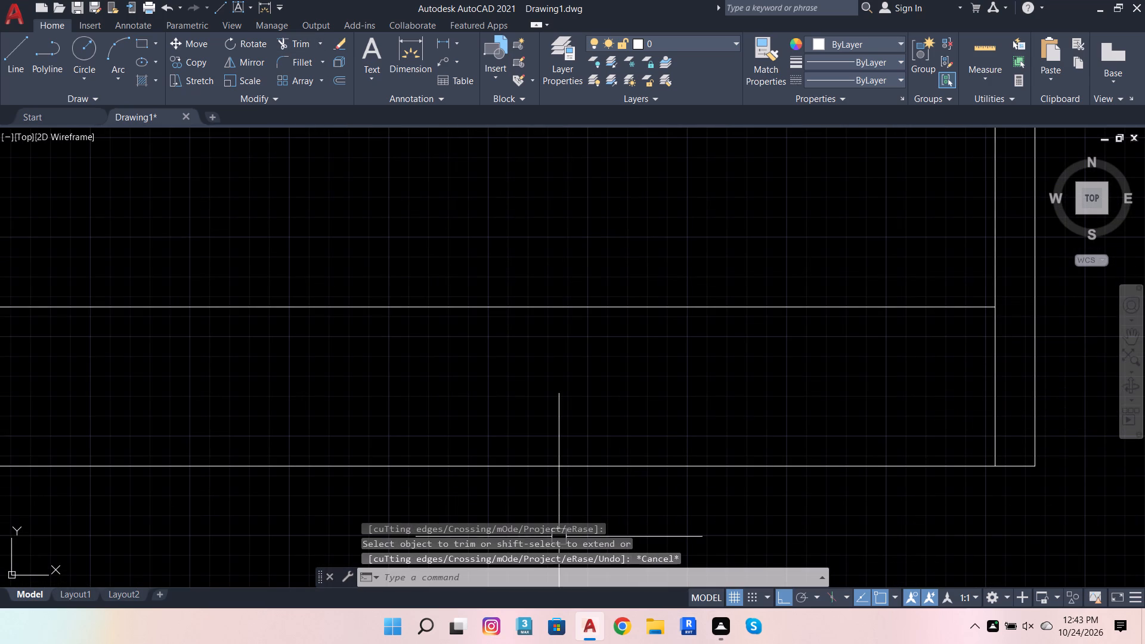
{"action": "key", "text": "Escape"}
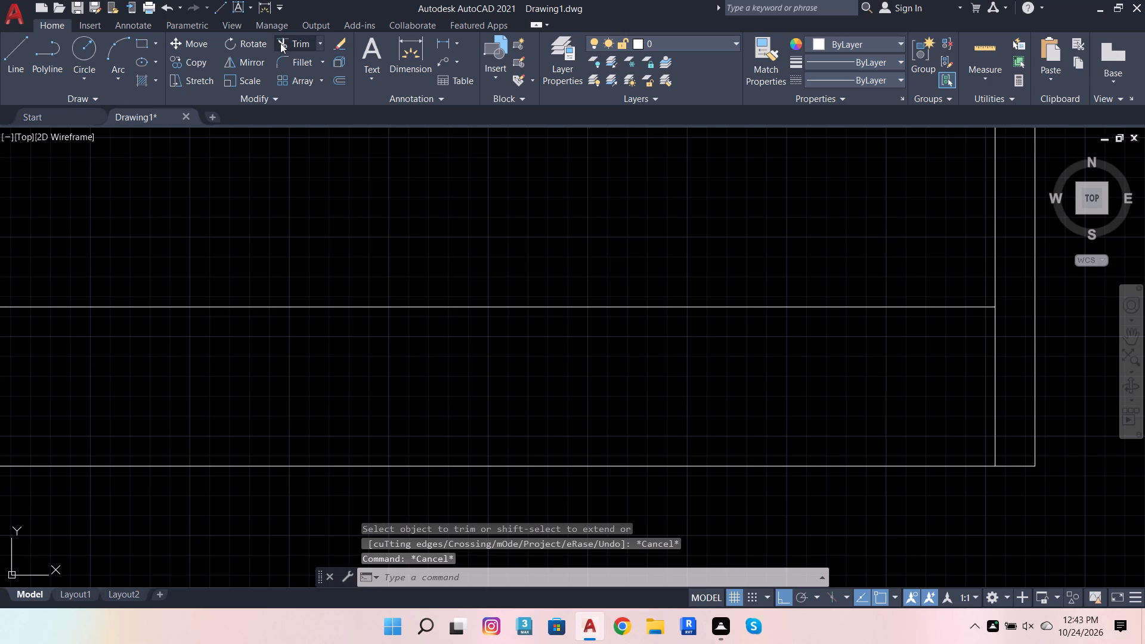
{"action": "left_click", "coordinate": [280, 43]}
{"action": "scroll", "coordinate": [833, 479], "scroll_direction": "down", "scroll_amount": 4}
{"action": "scroll", "coordinate": [752, 448], "scroll_direction": "down", "scroll_amount": 3}
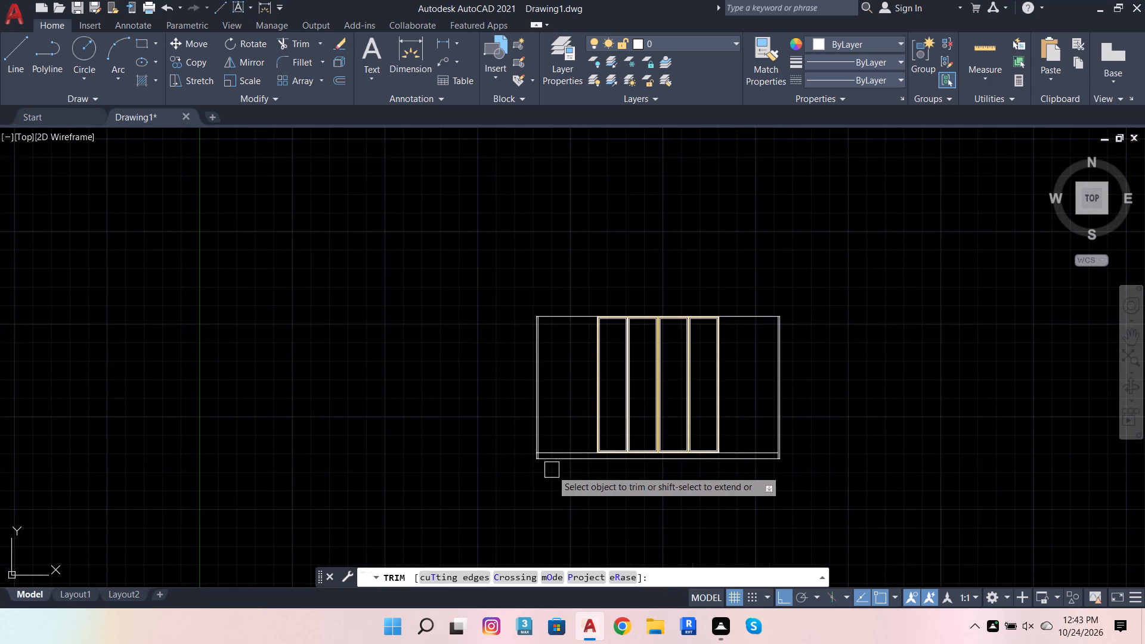
{"action": "scroll", "coordinate": [545, 469], "scroll_direction": "up", "scroll_amount": 4}
{"action": "scroll", "coordinate": [440, 394], "scroll_direction": "up", "scroll_amount": 4}
{"action": "left_click", "coordinate": [663, 348]}
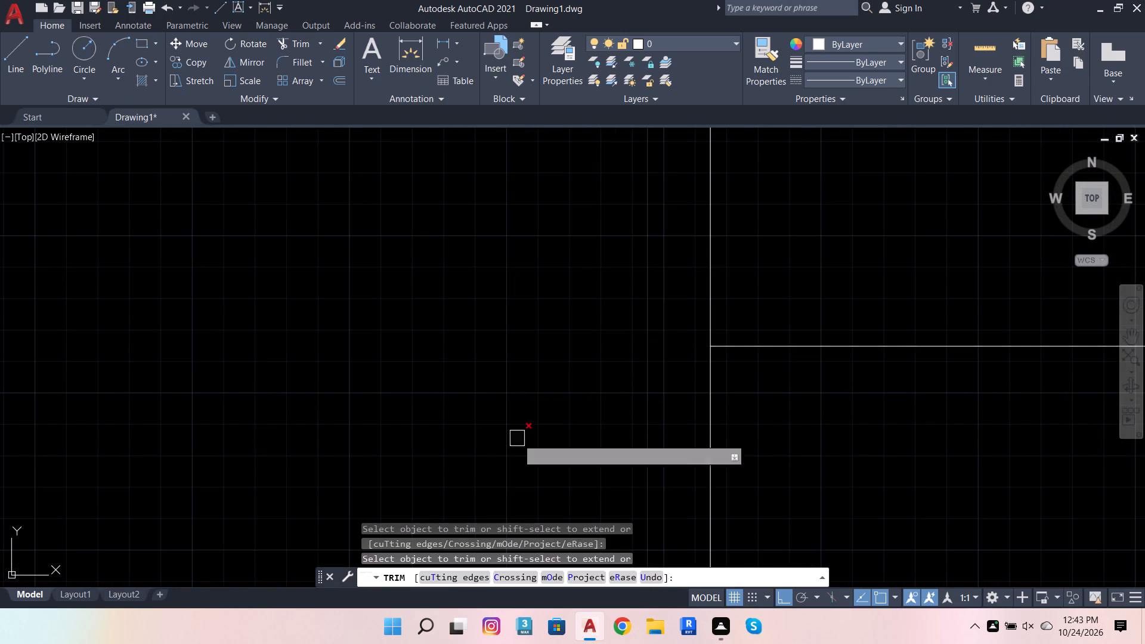
{"action": "key", "text": "Escape"}
{"action": "scroll", "coordinate": [282, 490], "scroll_direction": "down", "scroll_amount": 4}
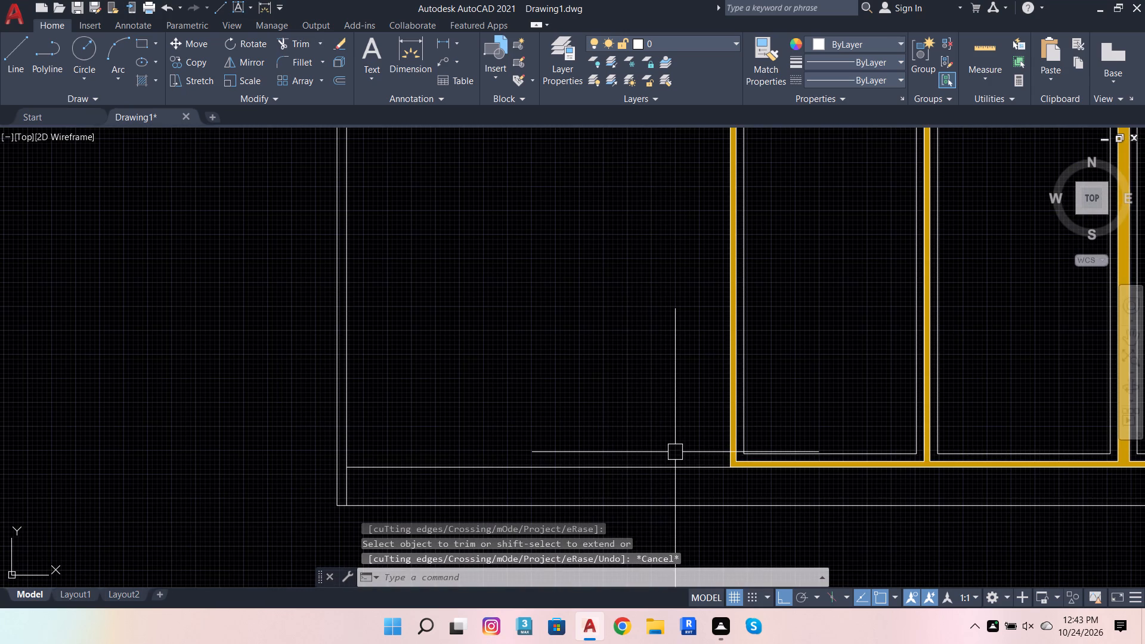
{"action": "key", "text": "Escape"}
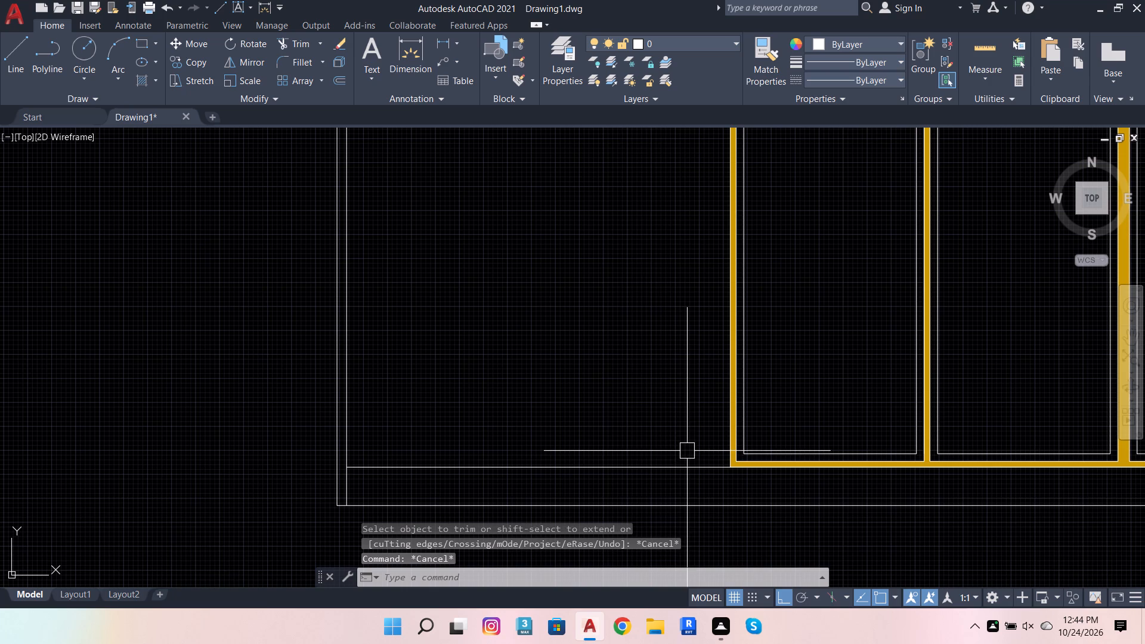
Draw a vertical line from the midpoint of the left side bay's top edge straight down past the elevation's bottom line.
{"action": "scroll", "coordinate": [654, 471], "scroll_direction": "down", "scroll_amount": 2}
{"action": "scroll", "coordinate": [633, 228], "scroll_direction": "down", "scroll_amount": 2}
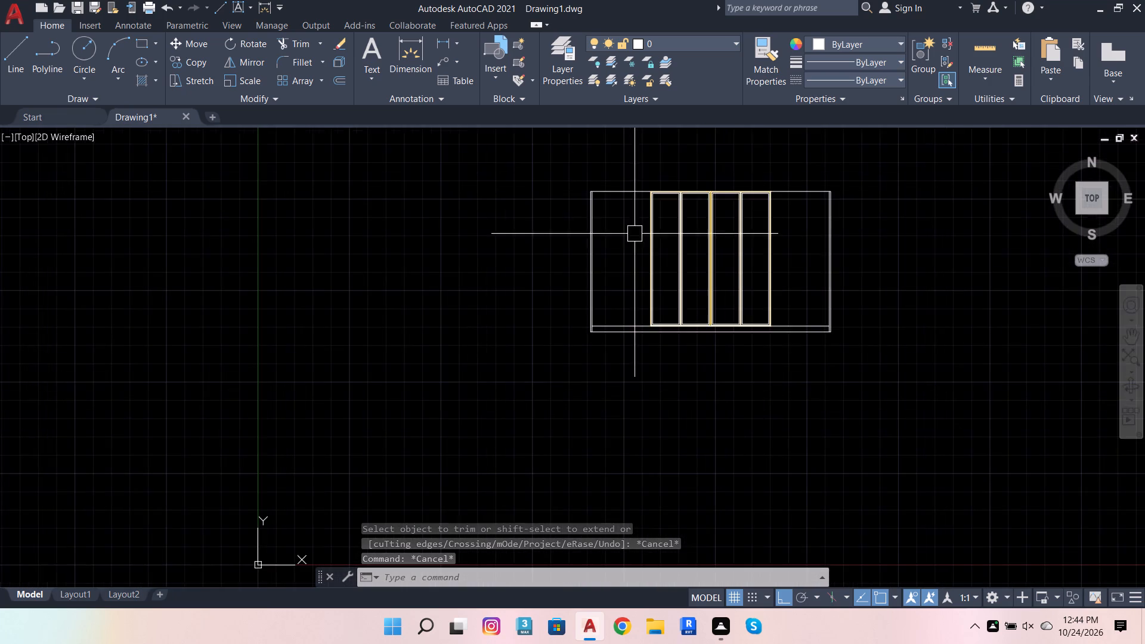
{"action": "scroll", "coordinate": [633, 195], "scroll_direction": "up", "scroll_amount": 2}
{"action": "left_click", "coordinate": [627, 187]}
{"action": "key", "text": "Escape"}
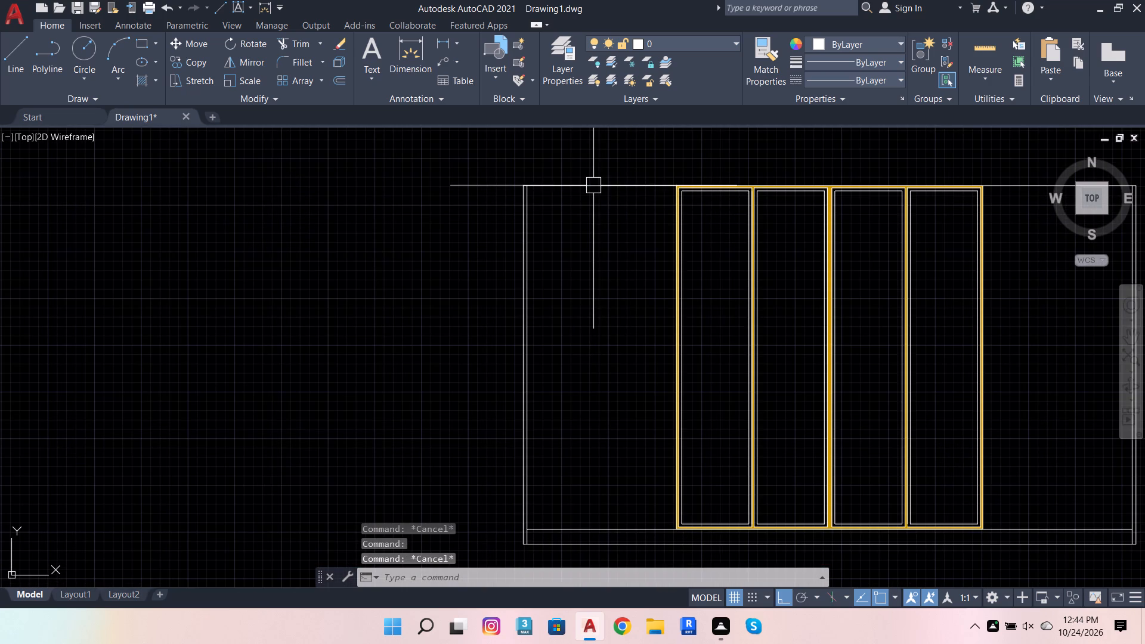
{"action": "left_click", "coordinate": [593, 185]}
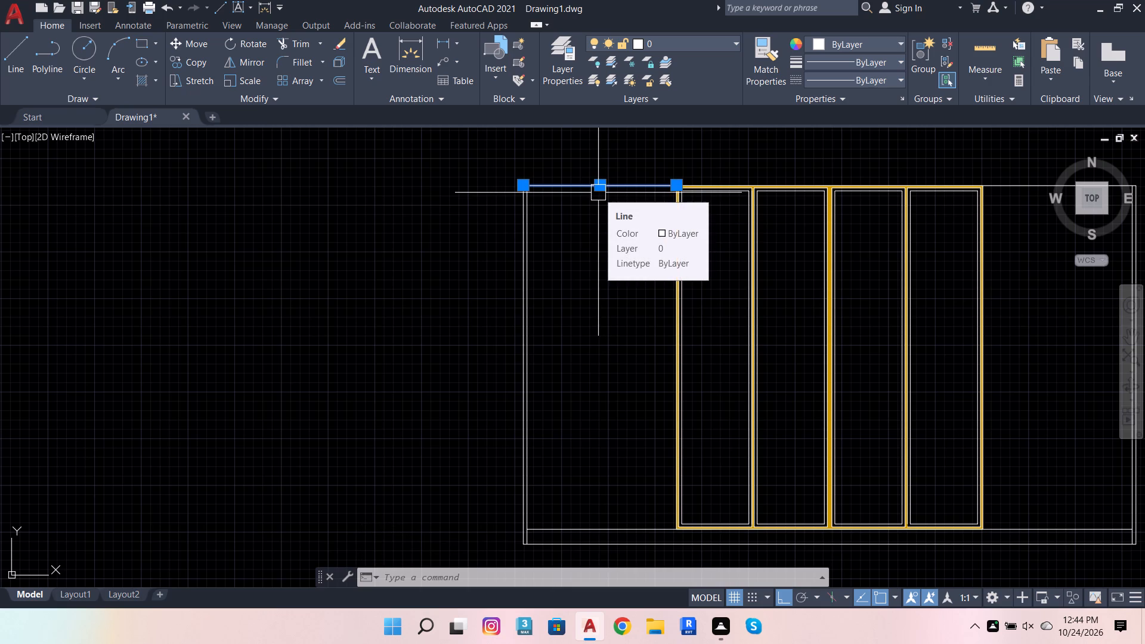
{"action": "key", "text": "Escape"}
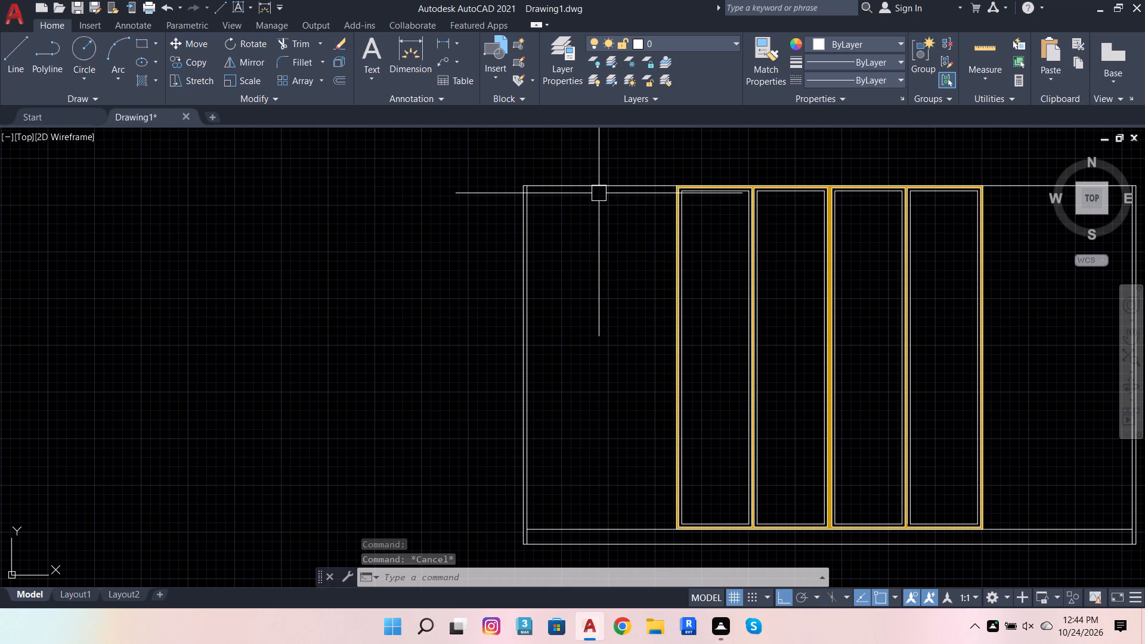
{"action": "left_click", "coordinate": [14, 52]}
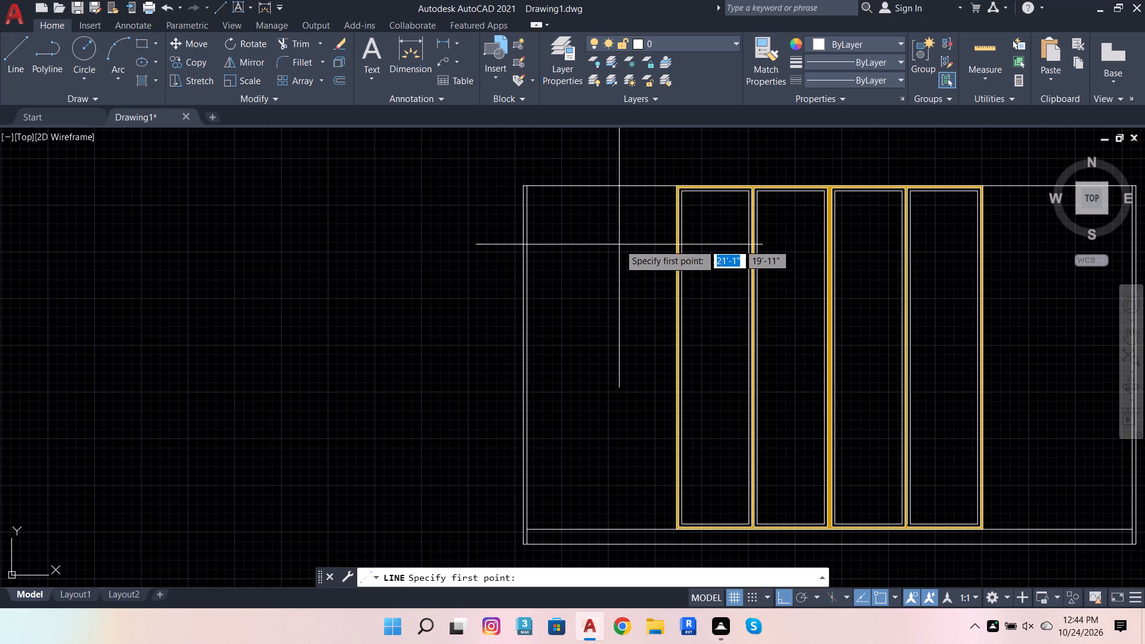
{"action": "right_click", "coordinate": [601, 234], "text": "shift"}
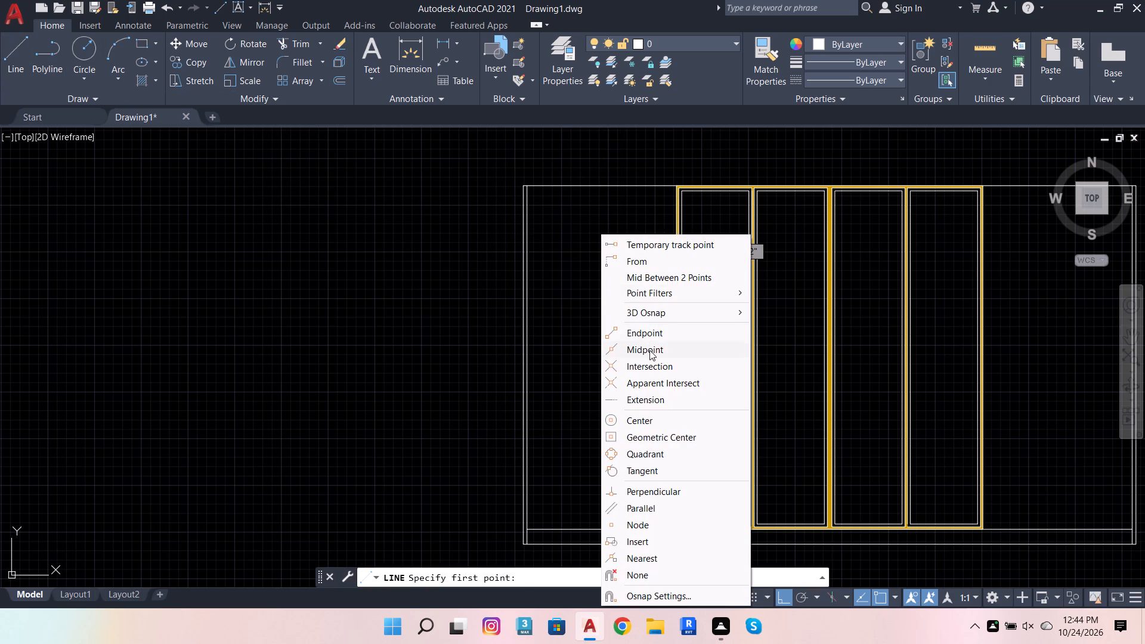
{"action": "left_click", "coordinate": [649, 350]}
{"action": "left_click", "coordinate": [602, 185]}
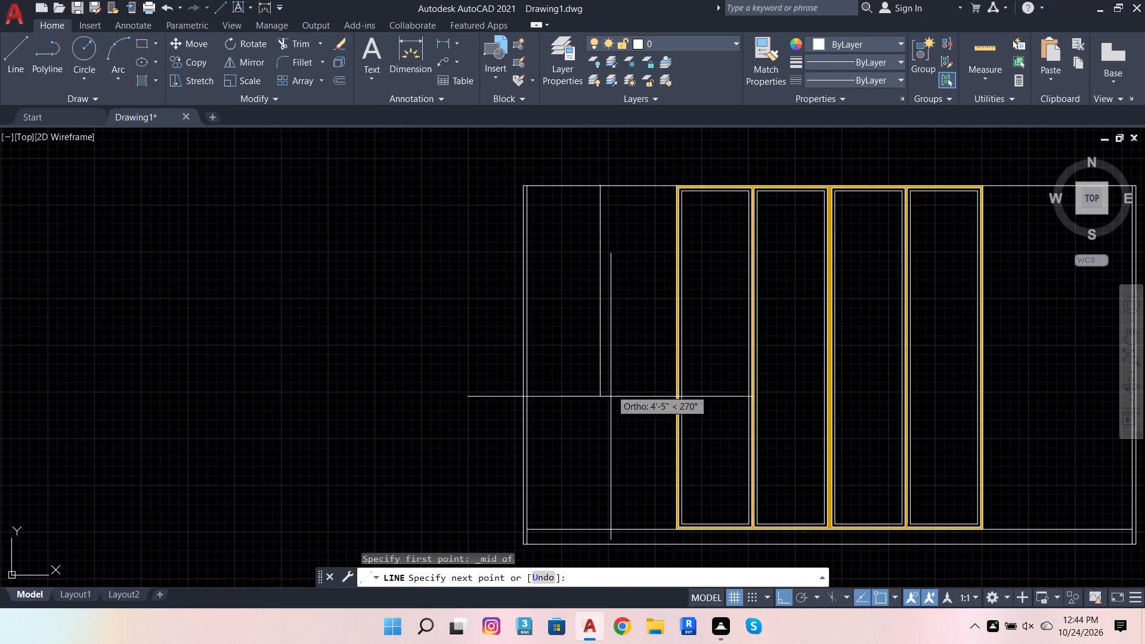
{"action": "scroll", "coordinate": [633, 380], "scroll_direction": "down", "scroll_amount": 2}
{"action": "scroll", "coordinate": [644, 461], "scroll_direction": "up", "scroll_amount": 3}
{"action": "left_click", "coordinate": [642, 463]}
{"action": "key", "text": "Escape"}
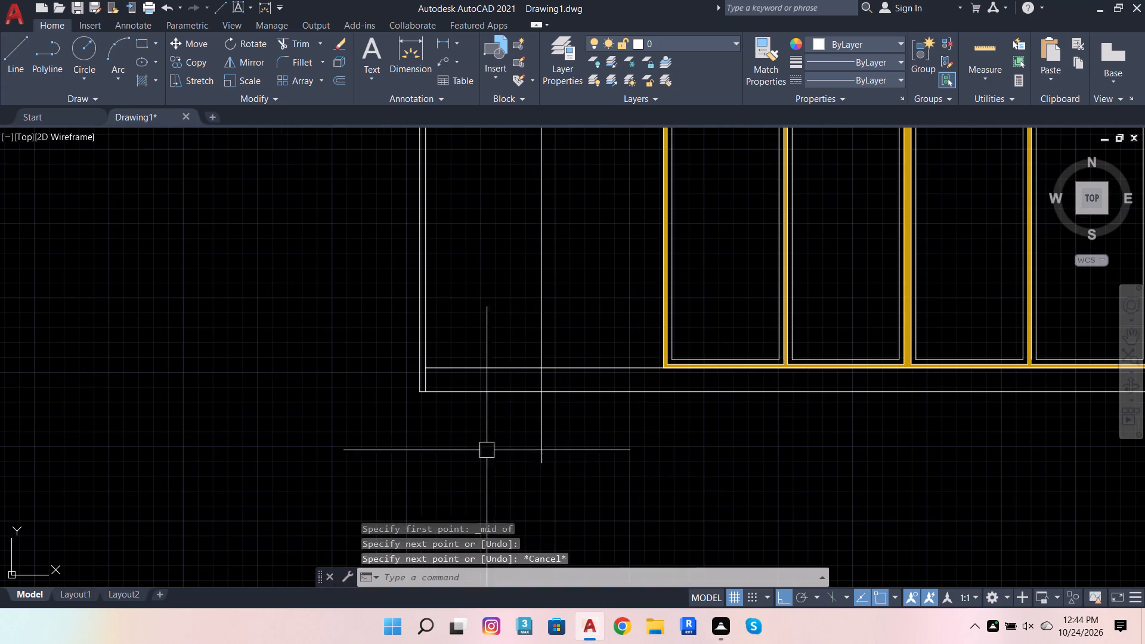
Draw a matching vertical line from the midpoint of the right side bay's top edge down past the elevation's bottom line.
{"action": "scroll", "coordinate": [475, 456], "scroll_direction": "down", "scroll_amount": 3}
{"action": "key", "text": "Escape"}
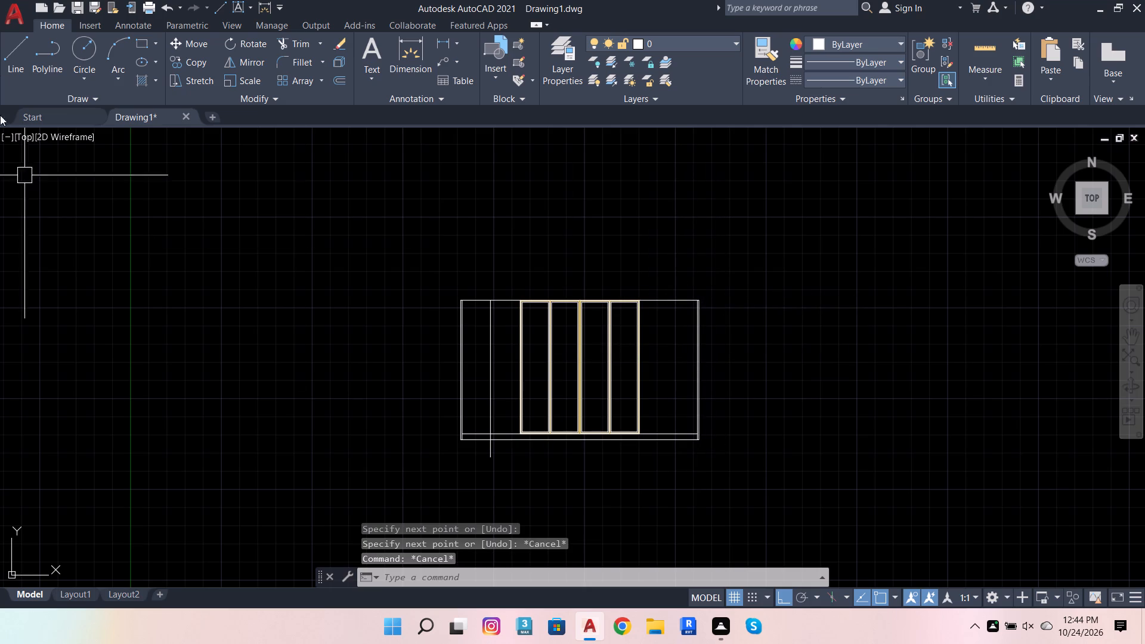
{"action": "left_click", "coordinate": [23, 57]}
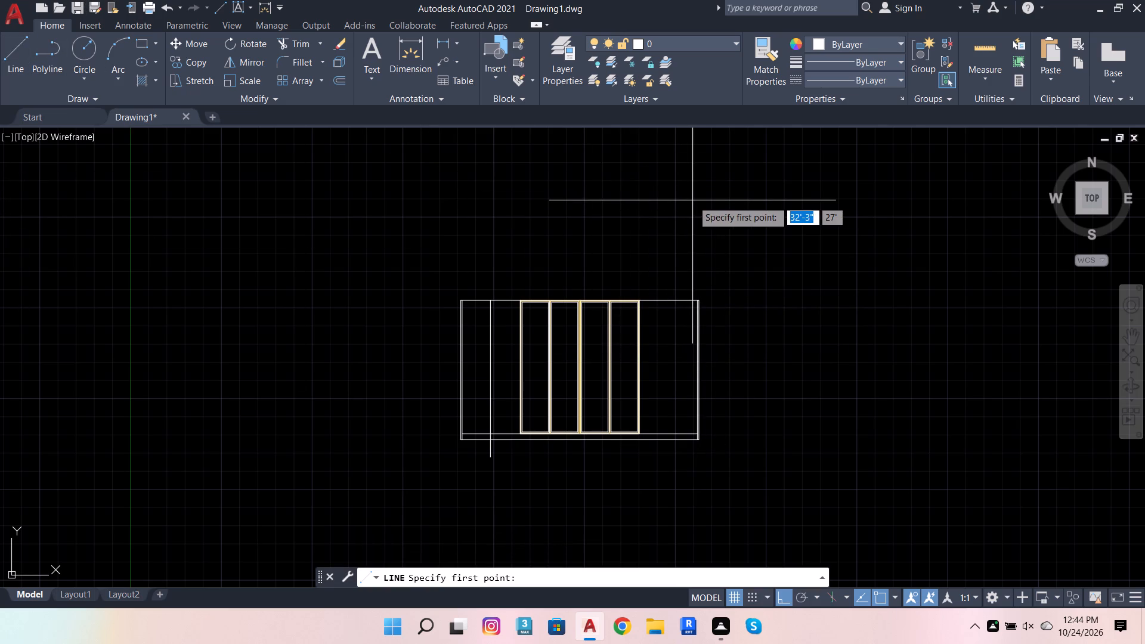
{"action": "right_click", "coordinate": [692, 200], "text": "shift"}
{"action": "left_click", "coordinate": [763, 315]}
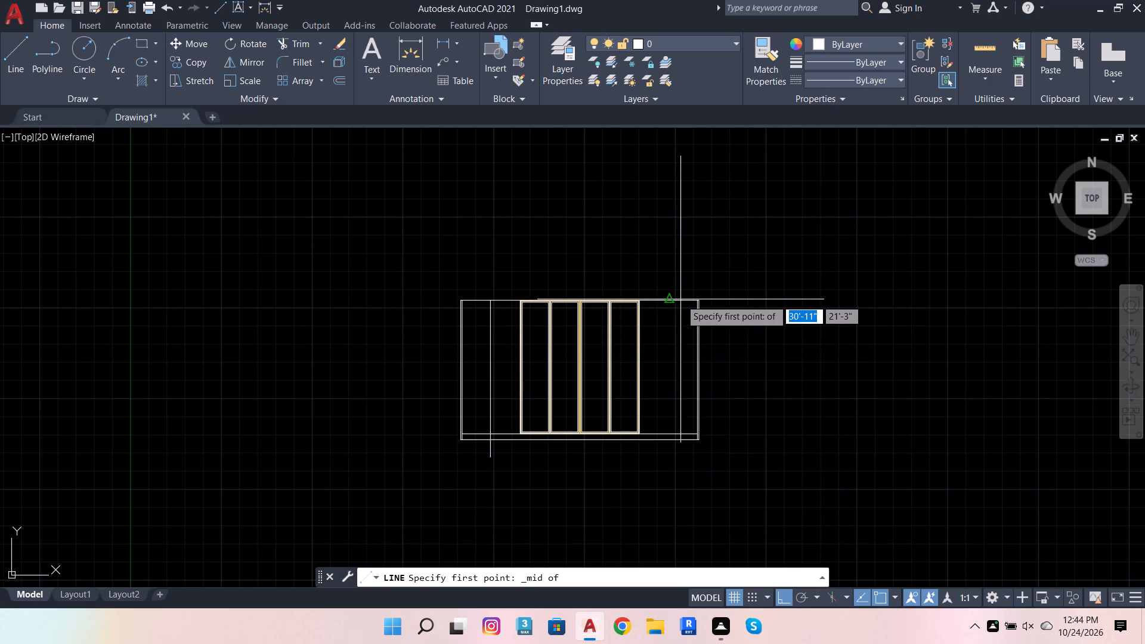
{"action": "left_click", "coordinate": [669, 299]}
{"action": "scroll", "coordinate": [669, 467], "scroll_direction": "up", "scroll_amount": 2}
{"action": "left_click", "coordinate": [669, 467]}
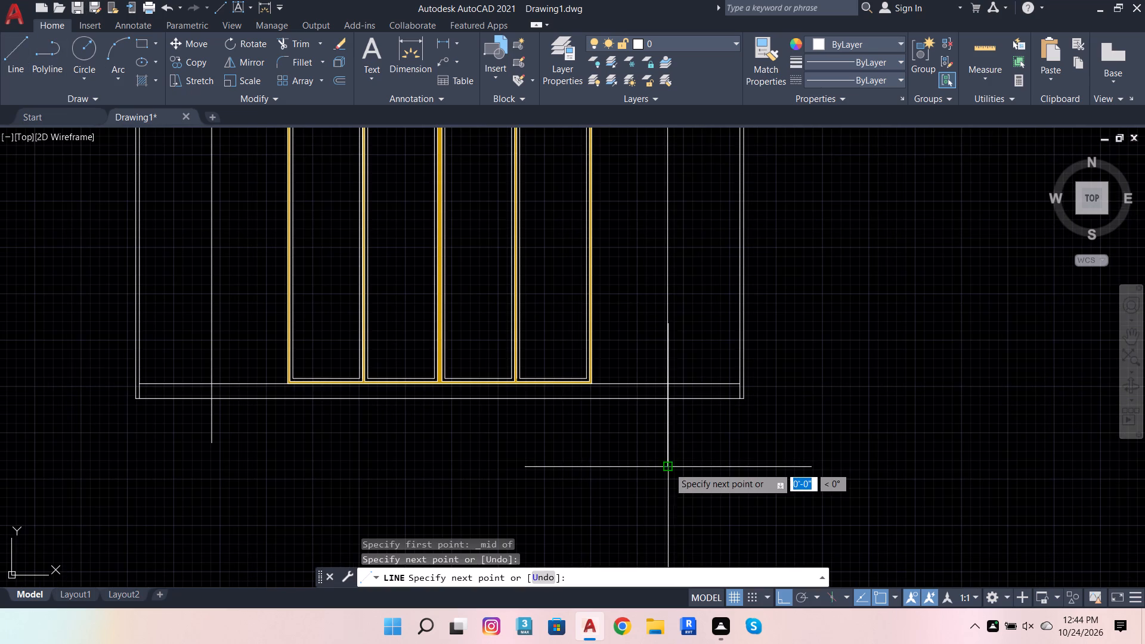
{"action": "key", "text": "Escape"}
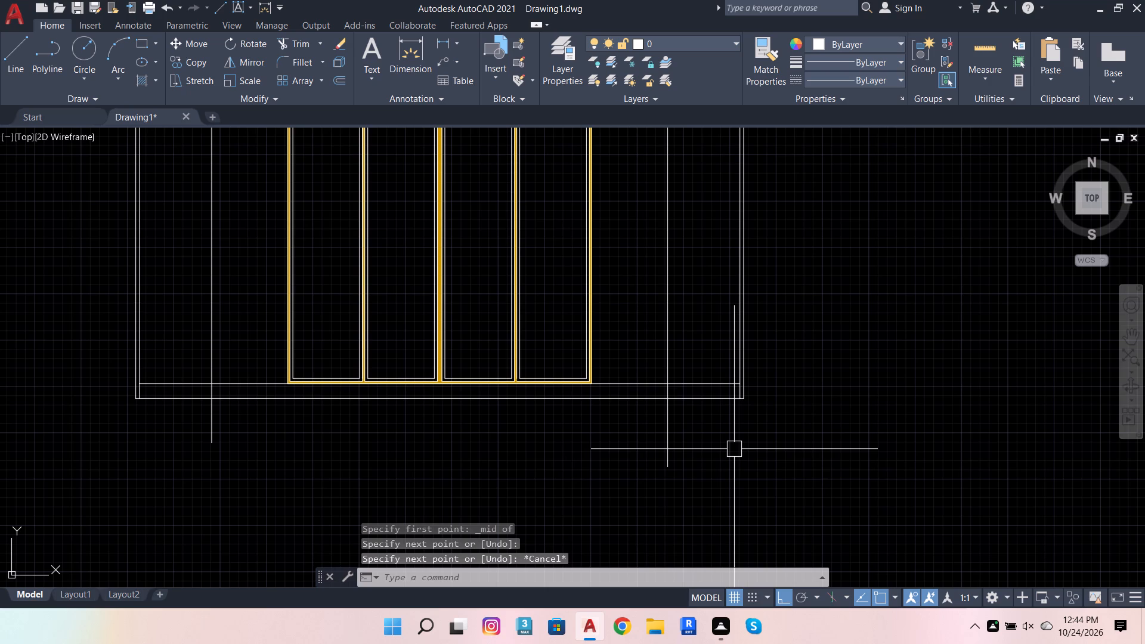
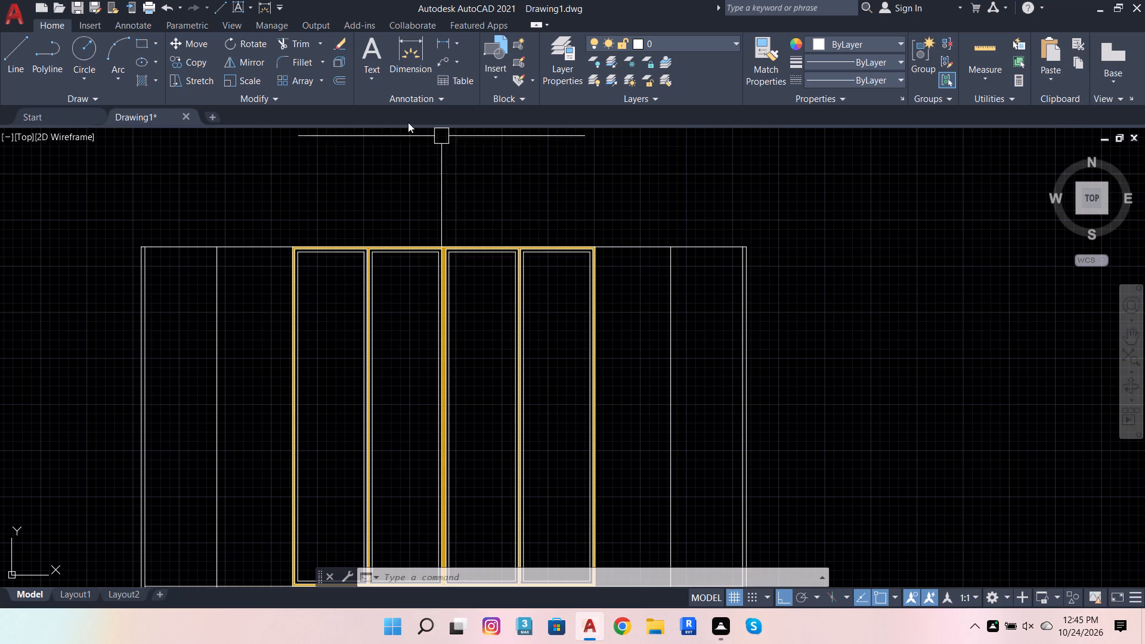
Offset the vertical centre line of the right side bay by 3 inches to both sides.
{"action": "left_click", "coordinate": [335, 82]}
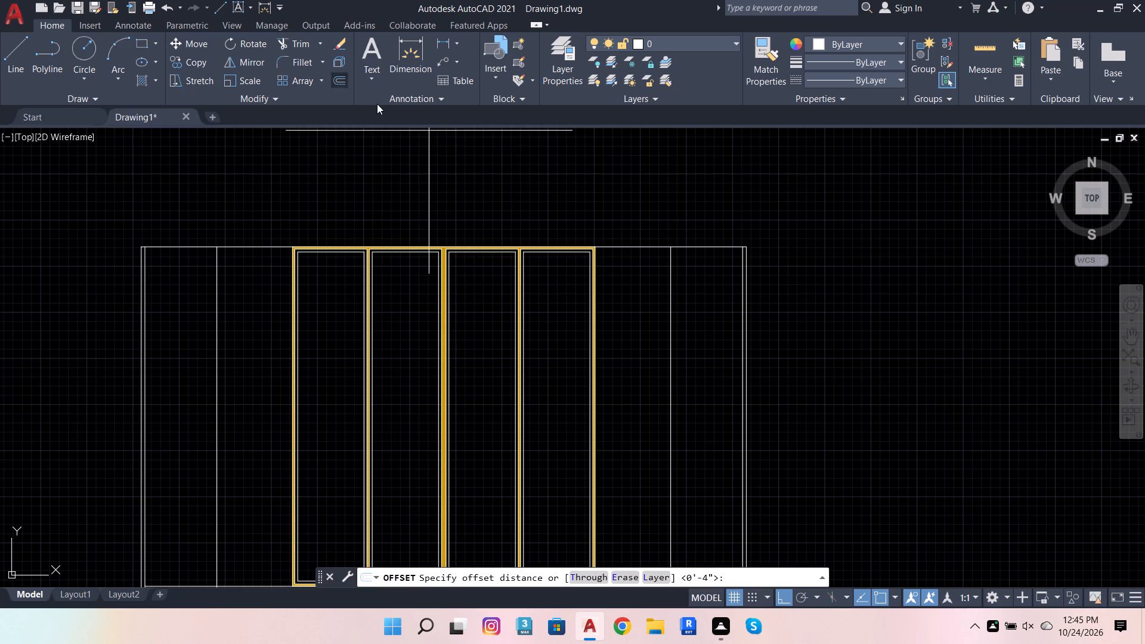
{"action": "left_click", "coordinate": [677, 249]}
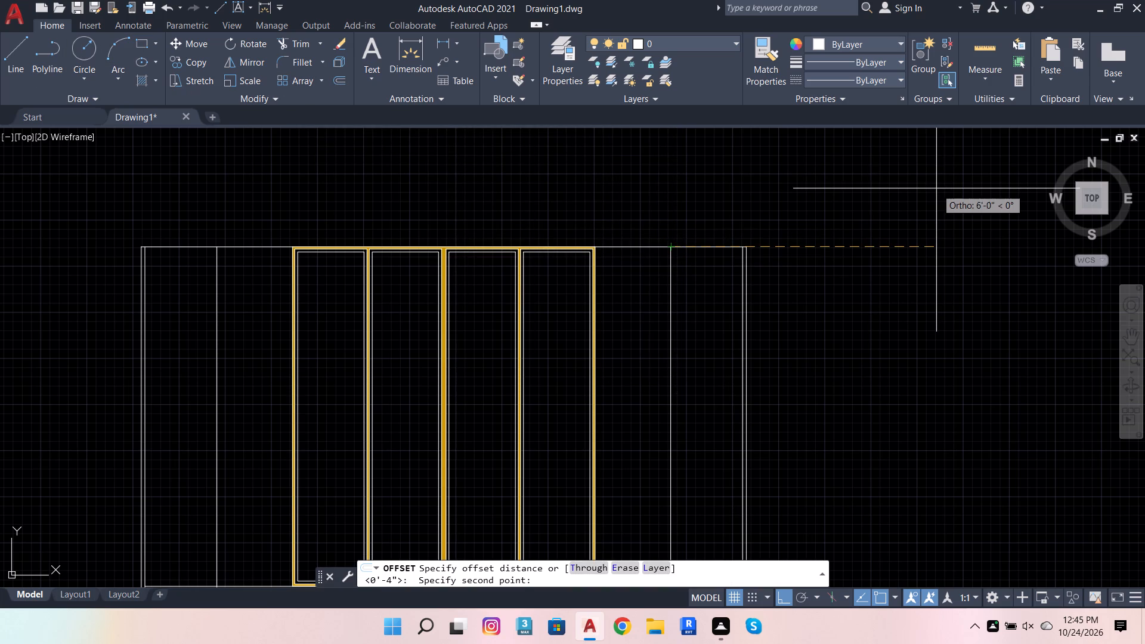
{"action": "key", "text": "3"}
{"action": "key", "text": "Return"}
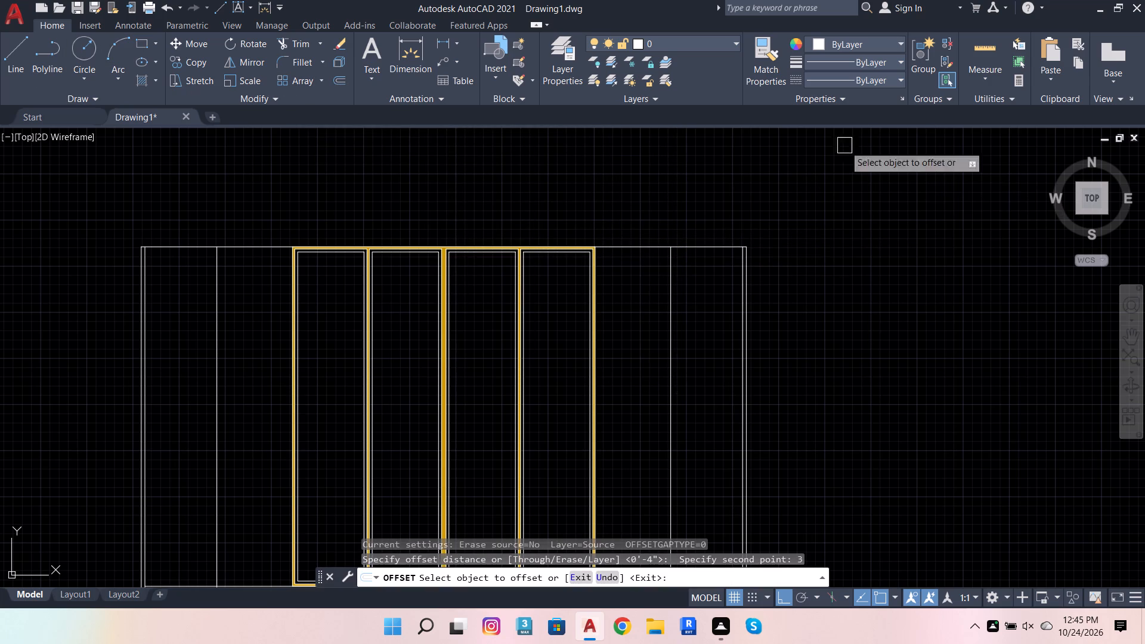
{"action": "left_click", "coordinate": [670, 331]}
{"action": "left_click", "coordinate": [710, 333]}
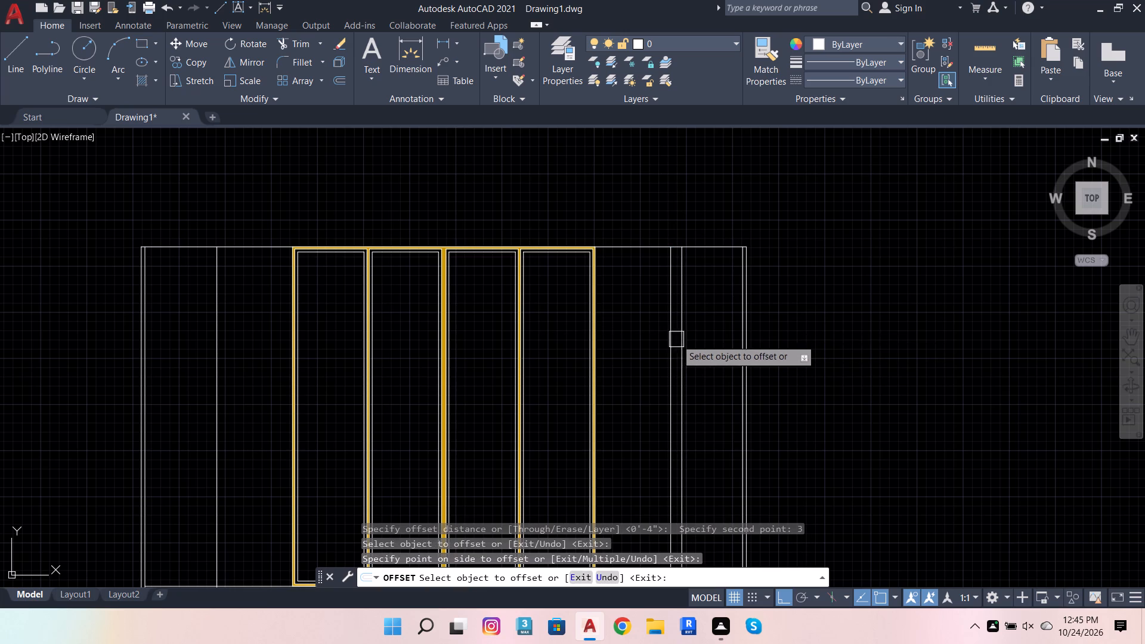
{"action": "left_click", "coordinate": [665, 340]}
{"action": "left_click", "coordinate": [645, 334]}
Offset the vertical centre line of the left side bay by 3 inches to both sides.
{"action": "scroll", "coordinate": [722, 311], "scroll_direction": "down", "scroll_amount": 1}
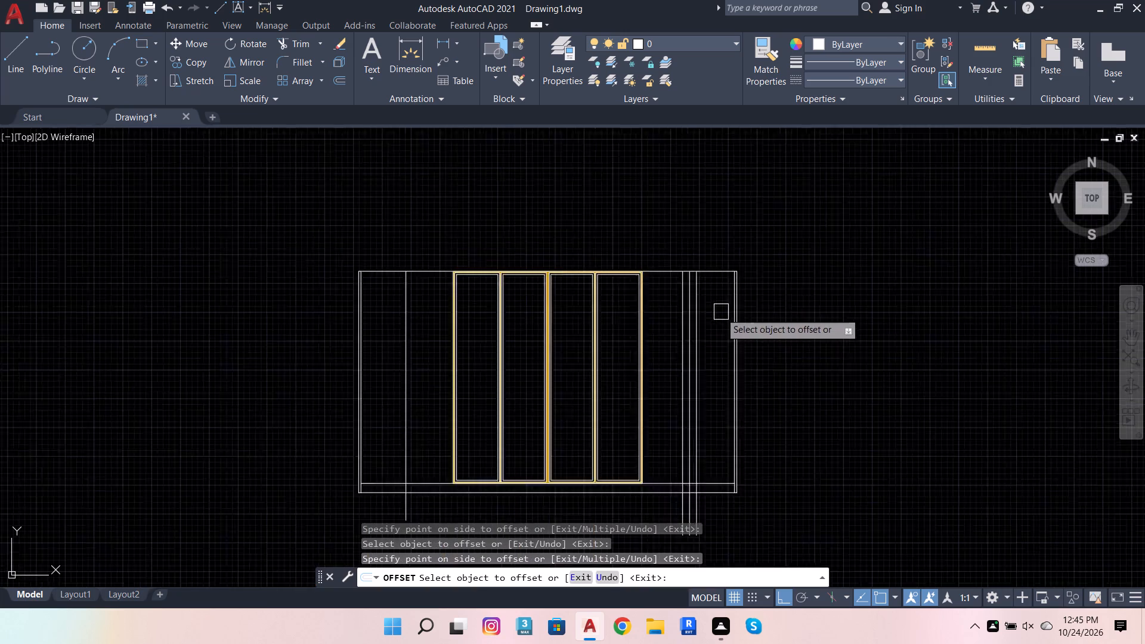
{"action": "scroll", "coordinate": [720, 314], "scroll_direction": "down", "scroll_amount": 1}
{"action": "scroll", "coordinate": [577, 331], "scroll_direction": "up", "scroll_amount": 2}
{"action": "left_click", "coordinate": [439, 349]}
{"action": "left_click", "coordinate": [465, 346]}
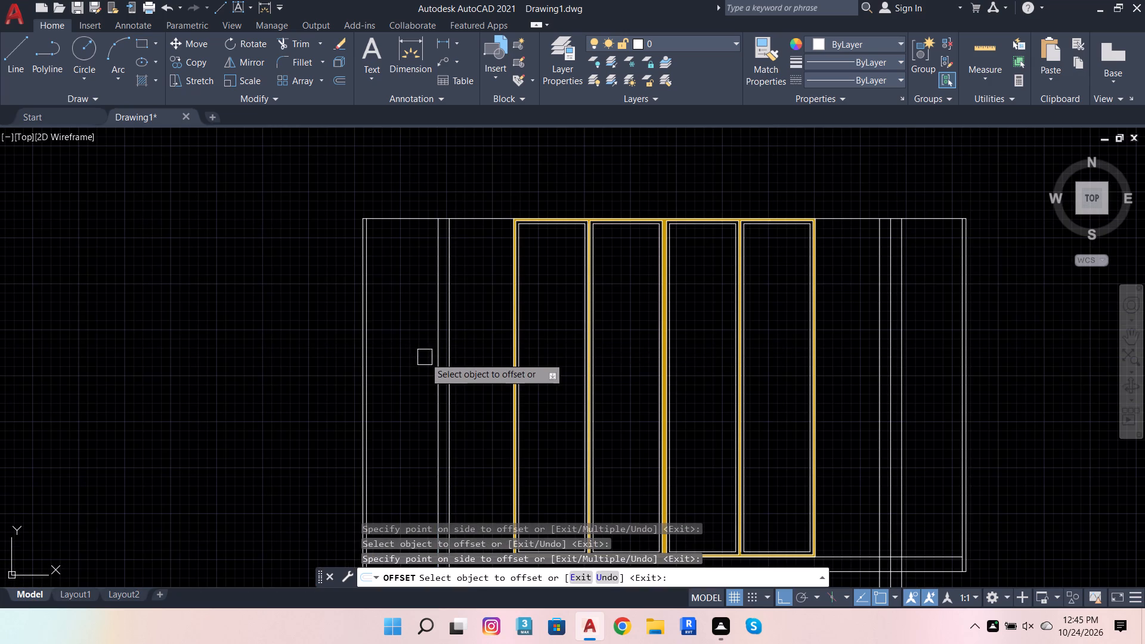
{"action": "left_click", "coordinate": [433, 353]}
{"action": "left_click", "coordinate": [416, 349]}
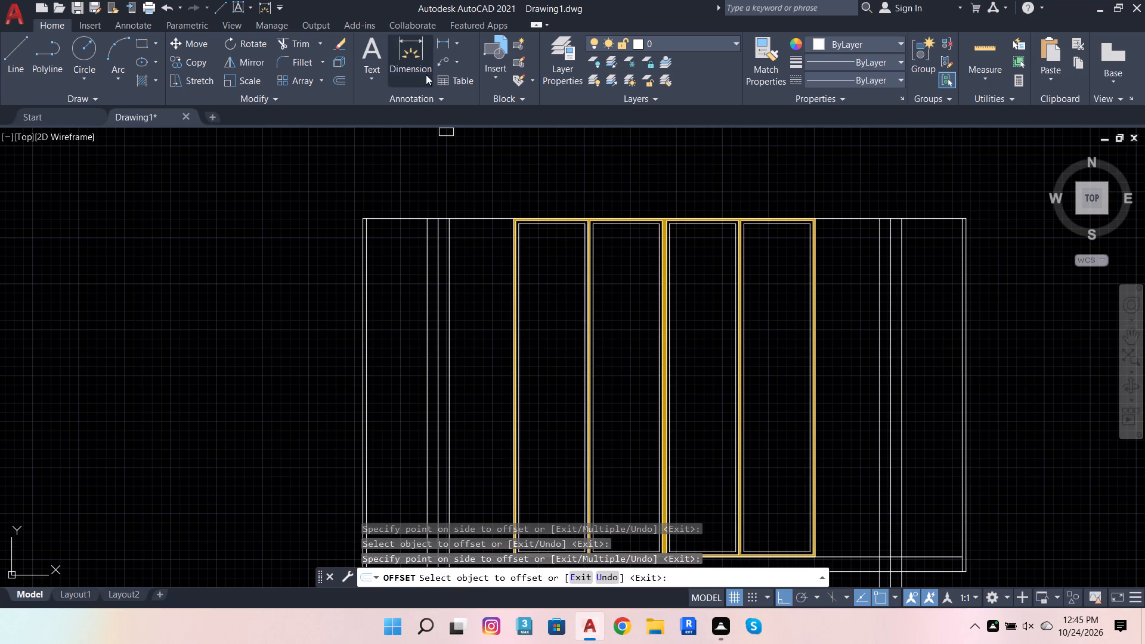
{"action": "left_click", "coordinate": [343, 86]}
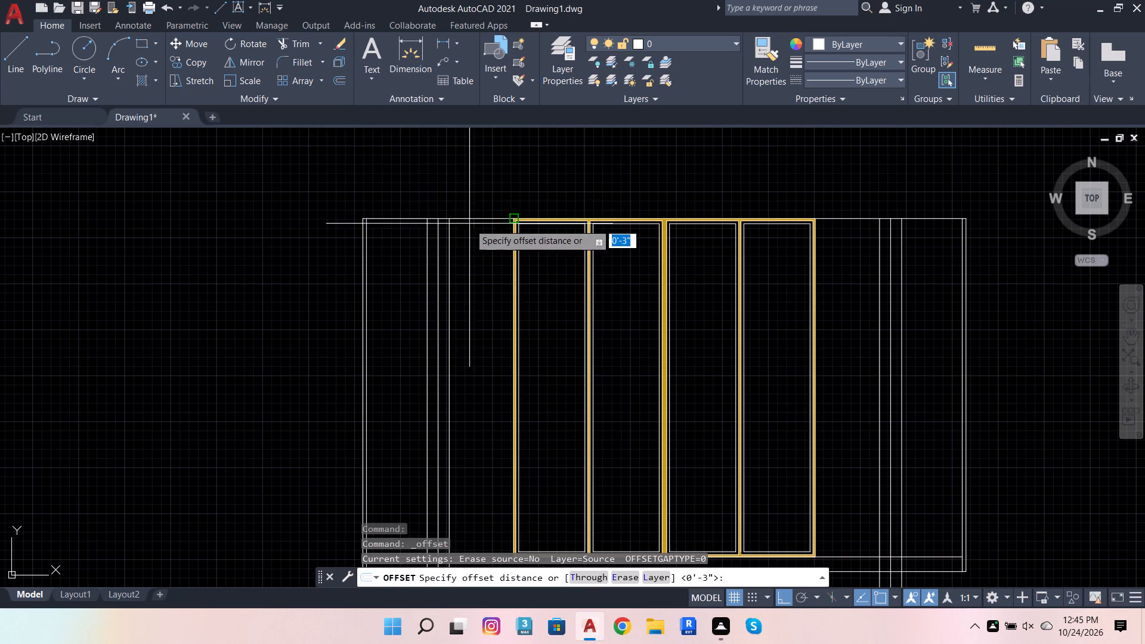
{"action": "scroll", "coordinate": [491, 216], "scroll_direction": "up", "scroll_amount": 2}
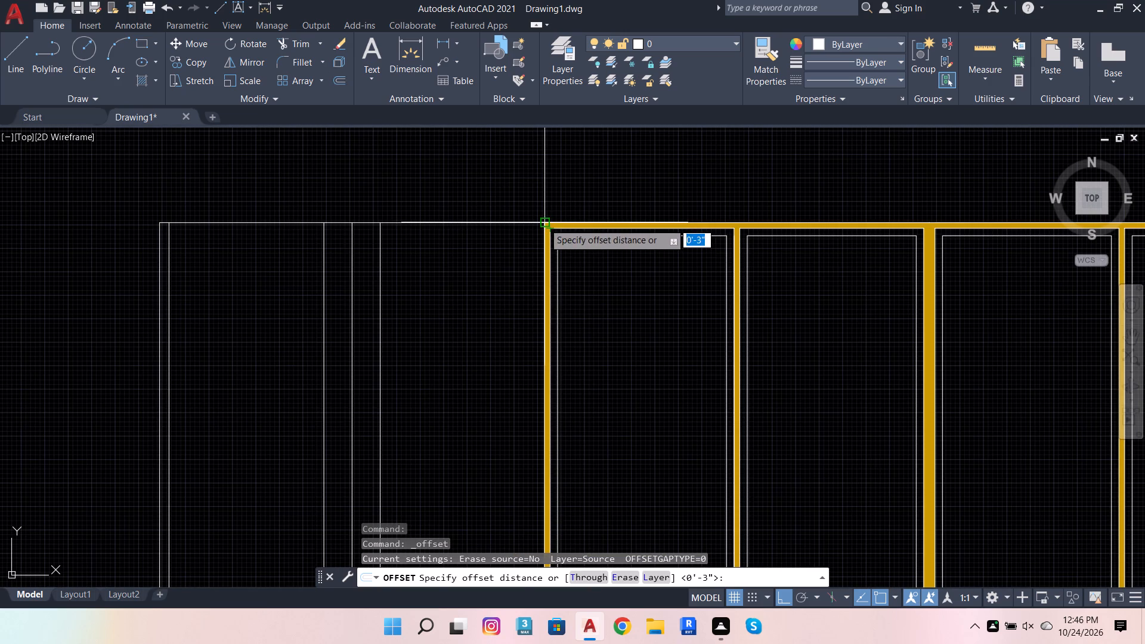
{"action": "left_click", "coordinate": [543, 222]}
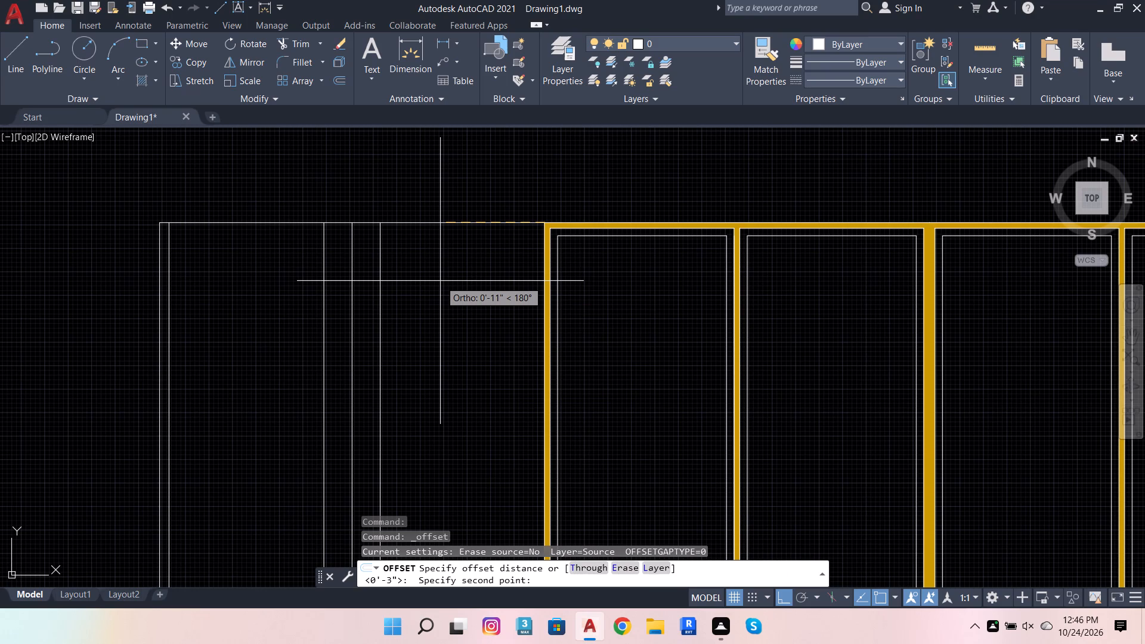
Draw a vertical line 1 inch outside the leftmost door frame, from the top edge down past the elevation's bottom line.
{"action": "left_click", "coordinate": [16, 68]}
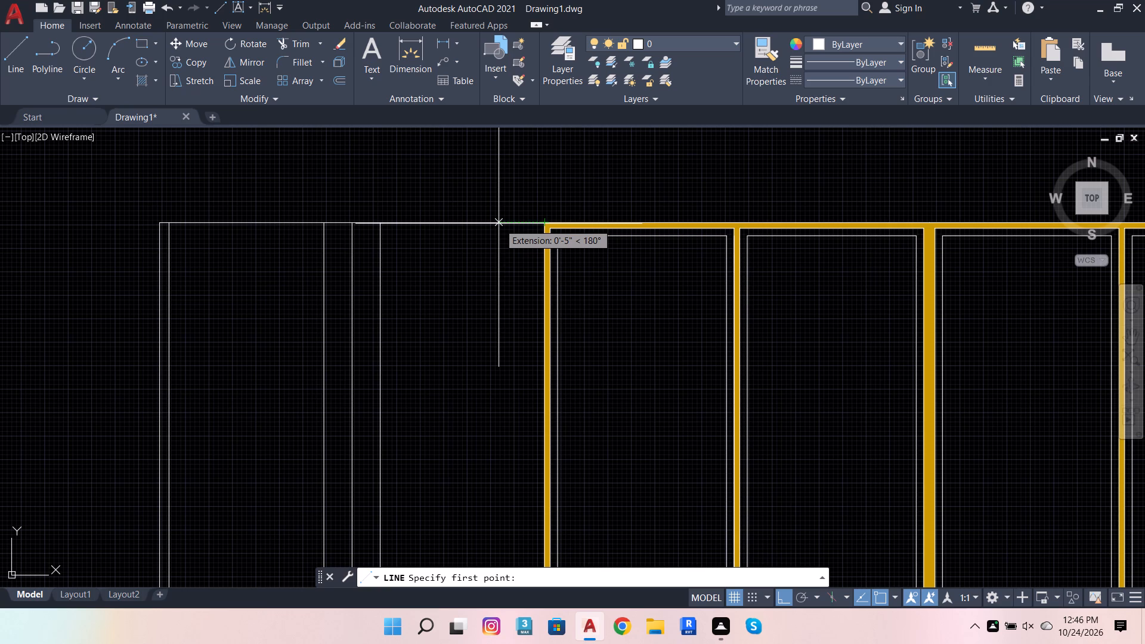
{"action": "key", "text": "1"}
{"action": "key", "text": "Return"}
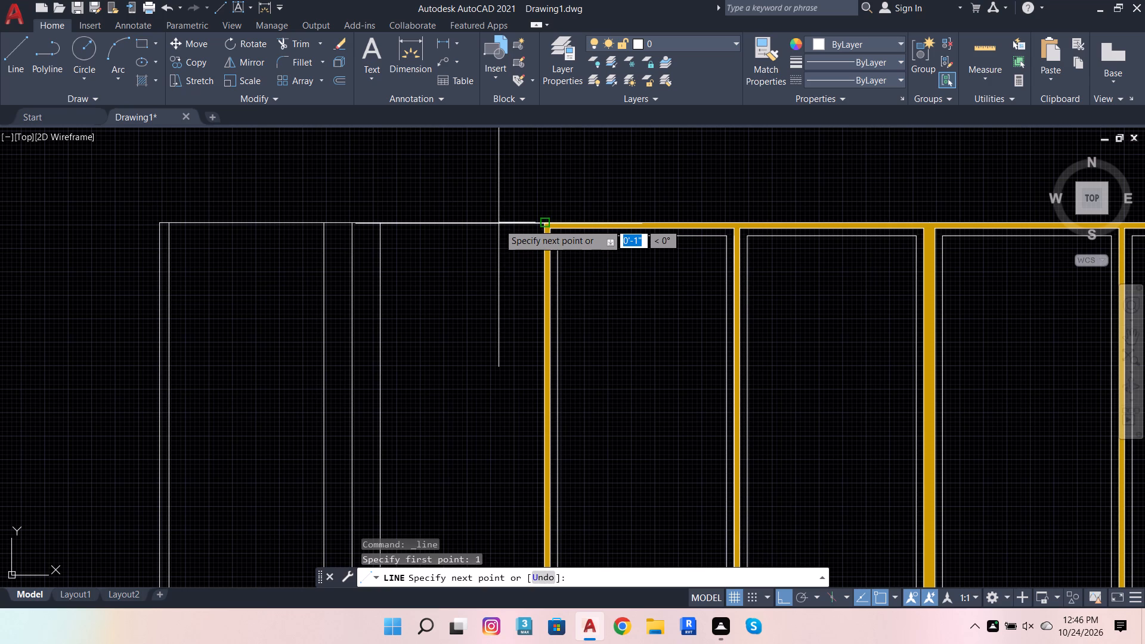
{"action": "scroll", "coordinate": [485, 200], "scroll_direction": "down", "scroll_amount": 3}
{"action": "scroll", "coordinate": [506, 440], "scroll_direction": "up", "scroll_amount": 3}
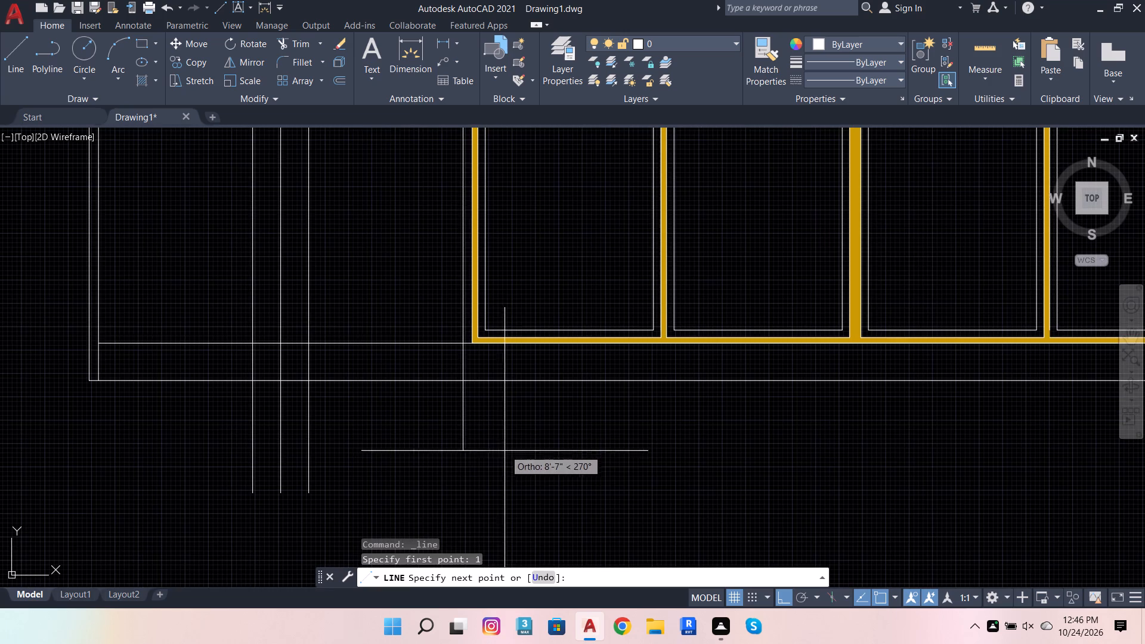
{"action": "left_click", "coordinate": [500, 459]}
{"action": "scroll", "coordinate": [561, 467], "scroll_direction": "down", "scroll_amount": 2}
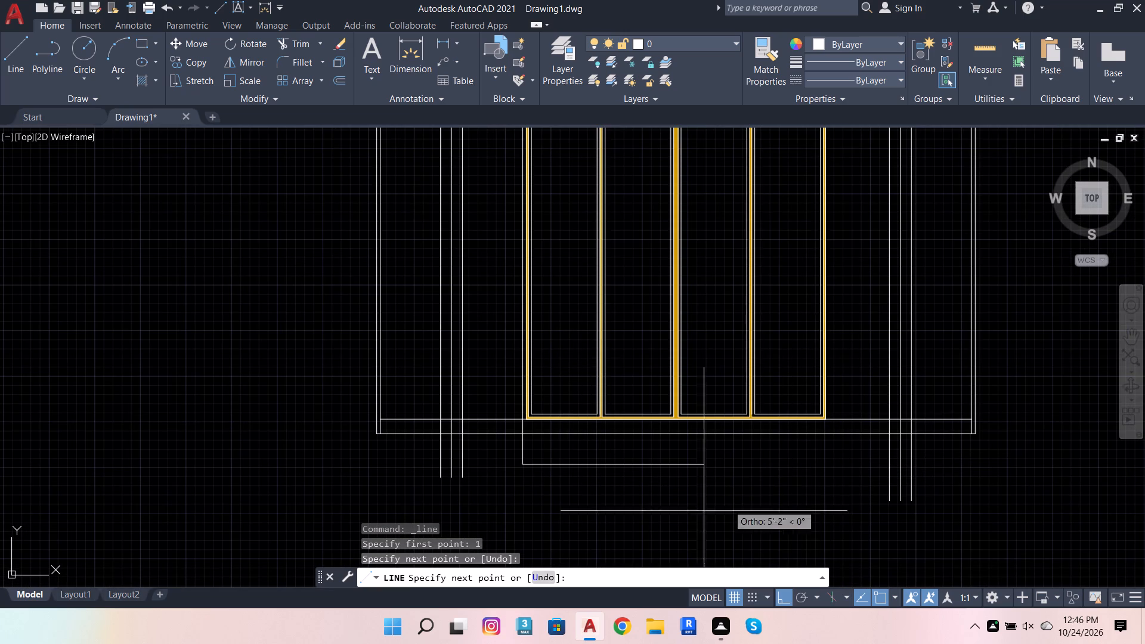
{"action": "key", "text": "space"}
Draw a vertical line 1 inch outside the rightmost door frame, from the top edge down past the elevation's bottom line.
{"action": "scroll", "coordinate": [540, 463], "scroll_direction": "up", "scroll_amount": 2}
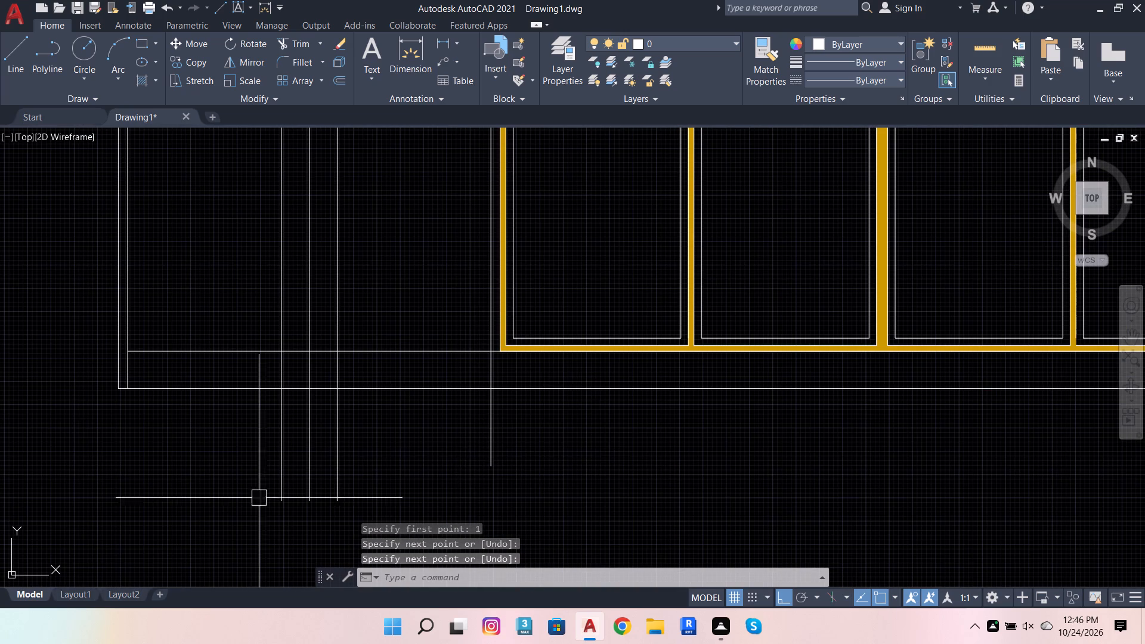
{"action": "scroll", "coordinate": [252, 525], "scroll_direction": "down", "scroll_amount": 3}
{"action": "scroll", "coordinate": [512, 314], "scroll_direction": "up", "scroll_amount": 2}
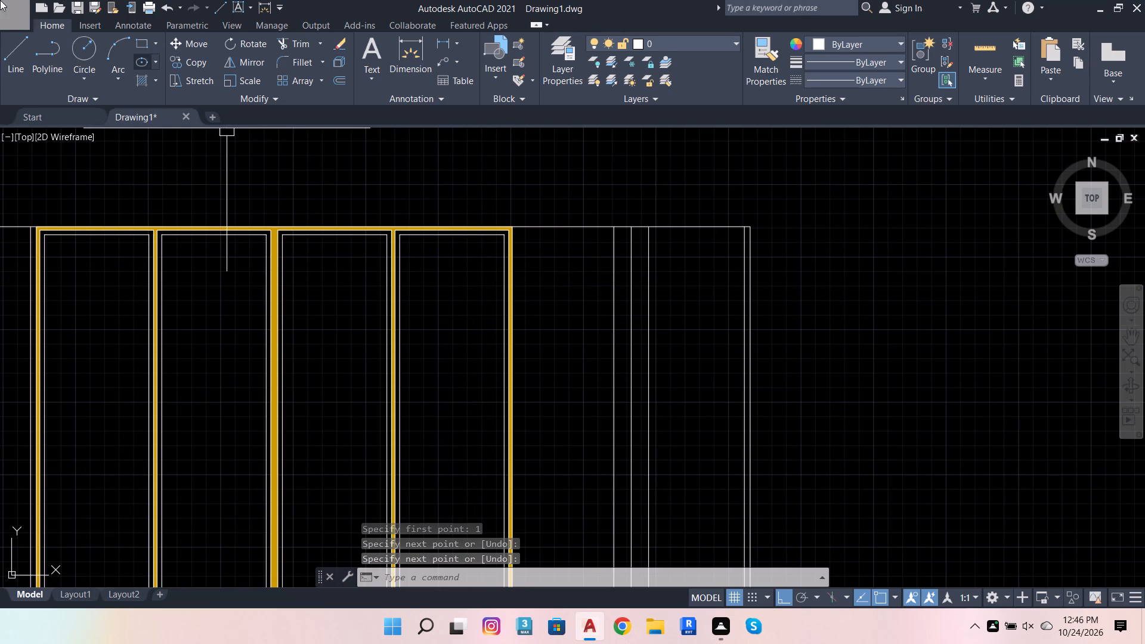
{"action": "left_click", "coordinate": [21, 46]}
{"action": "scroll", "coordinate": [618, 202], "scroll_direction": "up", "scroll_amount": 2}
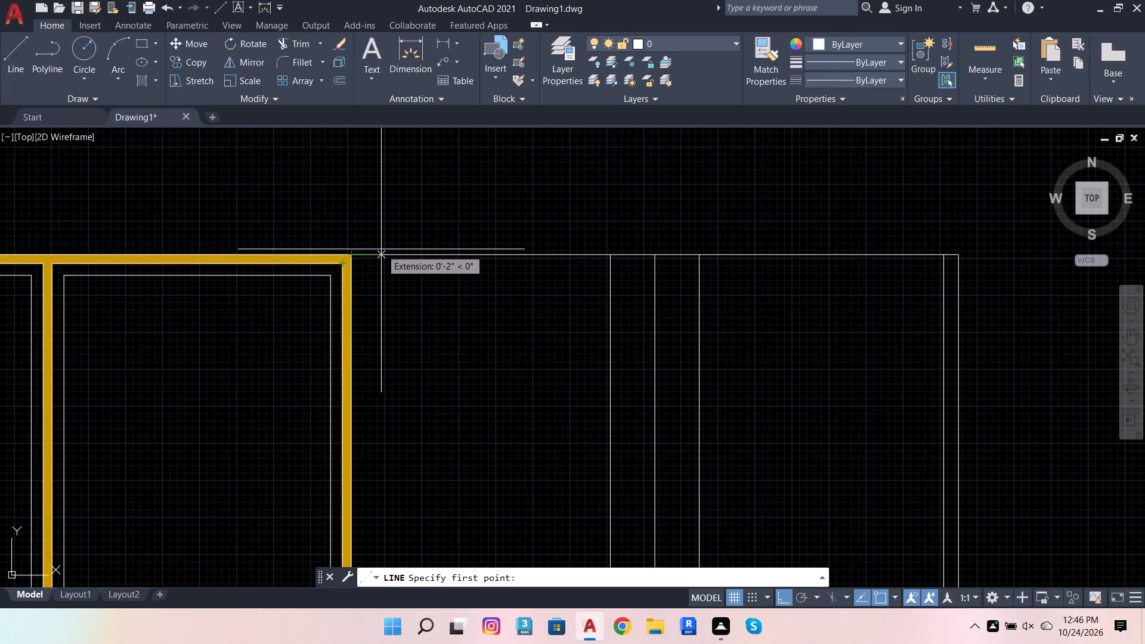
{"action": "key", "text": "1"}
{"action": "key", "text": "Return"}
{"action": "scroll", "coordinate": [382, 249], "scroll_direction": "down", "scroll_amount": 3}
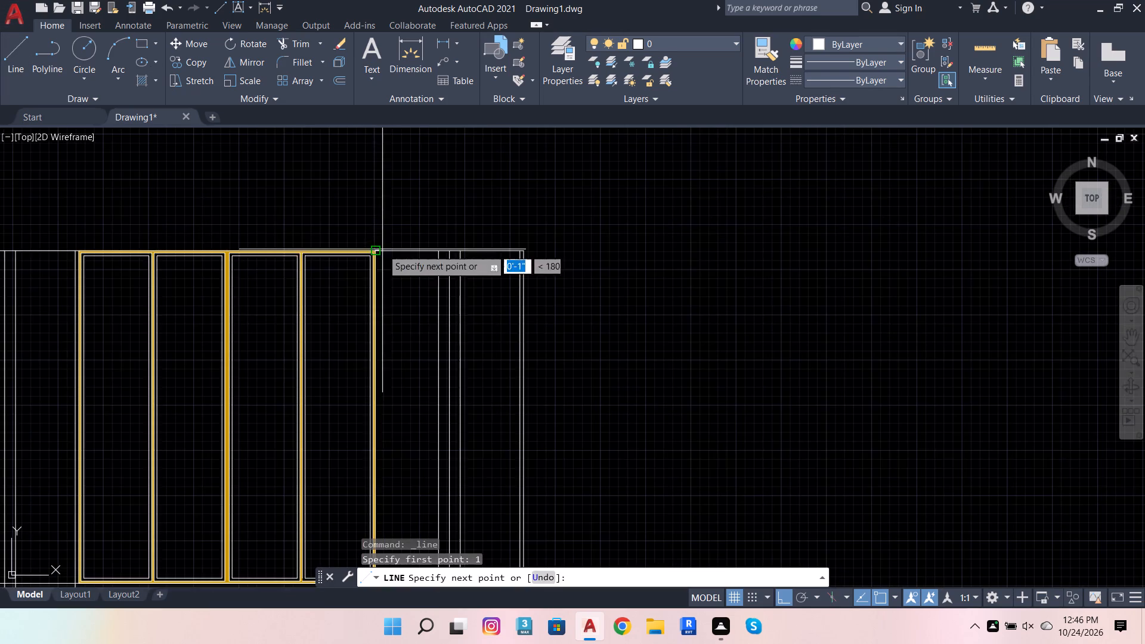
{"action": "scroll", "coordinate": [411, 389], "scroll_direction": "down", "scroll_amount": 2}
{"action": "scroll", "coordinate": [401, 494], "scroll_direction": "up", "scroll_amount": 2}
{"action": "left_click", "coordinate": [401, 495]}
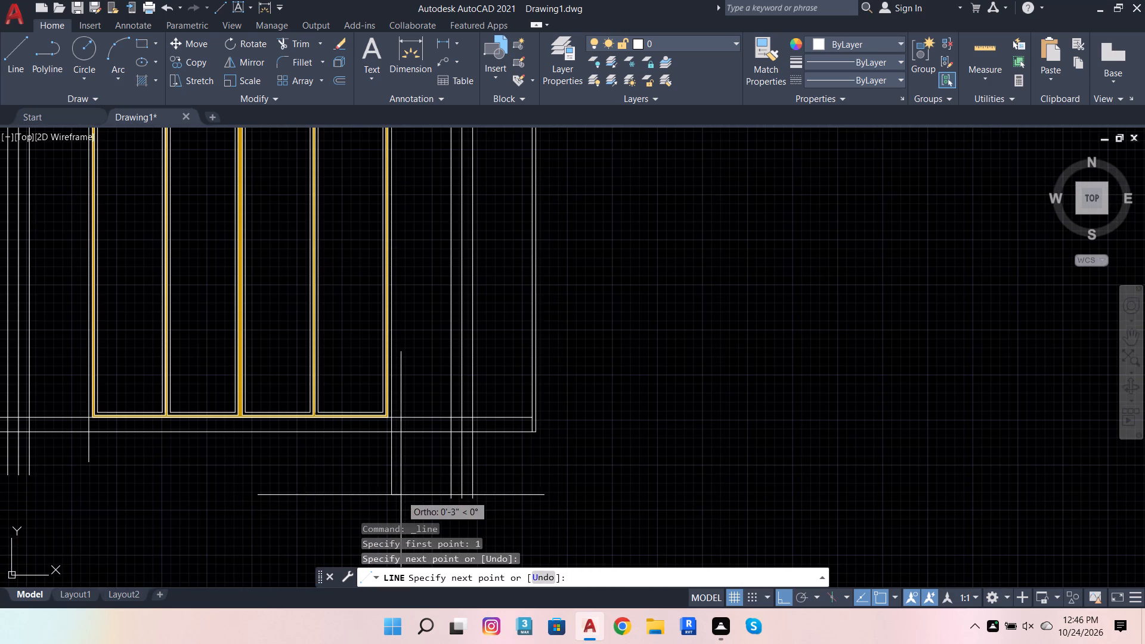
{"action": "key", "text": "space"}
Offset the inner vertical line of the right outer side panel inward by 1 inch.
{"action": "scroll", "coordinate": [512, 416], "scroll_direction": "up", "scroll_amount": 2}
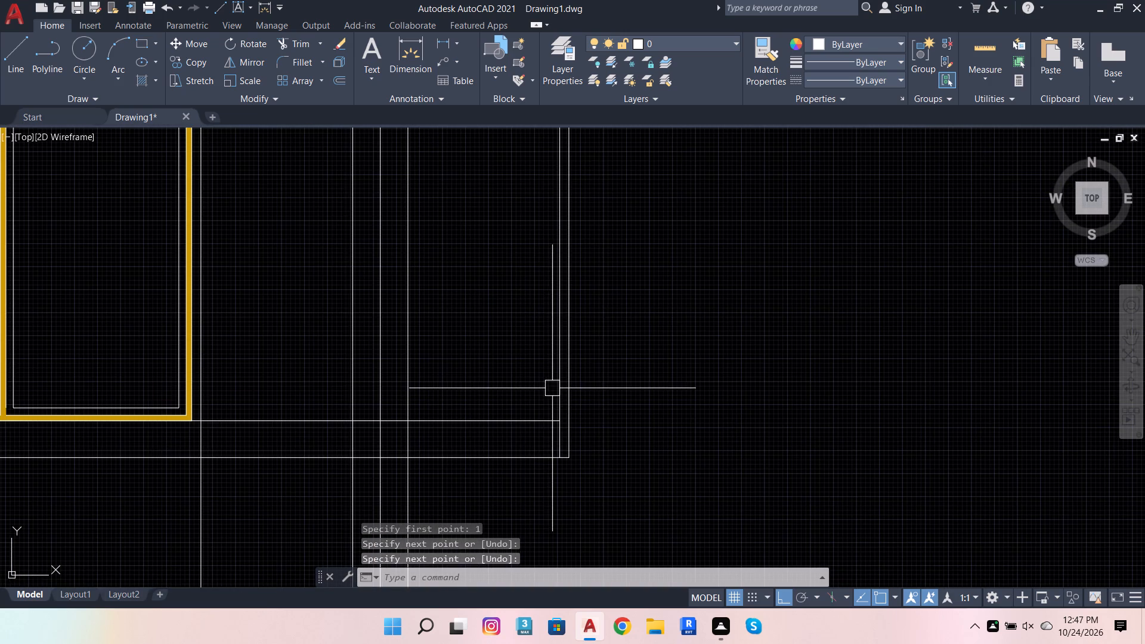
{"action": "left_click", "coordinate": [552, 388]}
{"action": "left_click", "coordinate": [342, 76]}
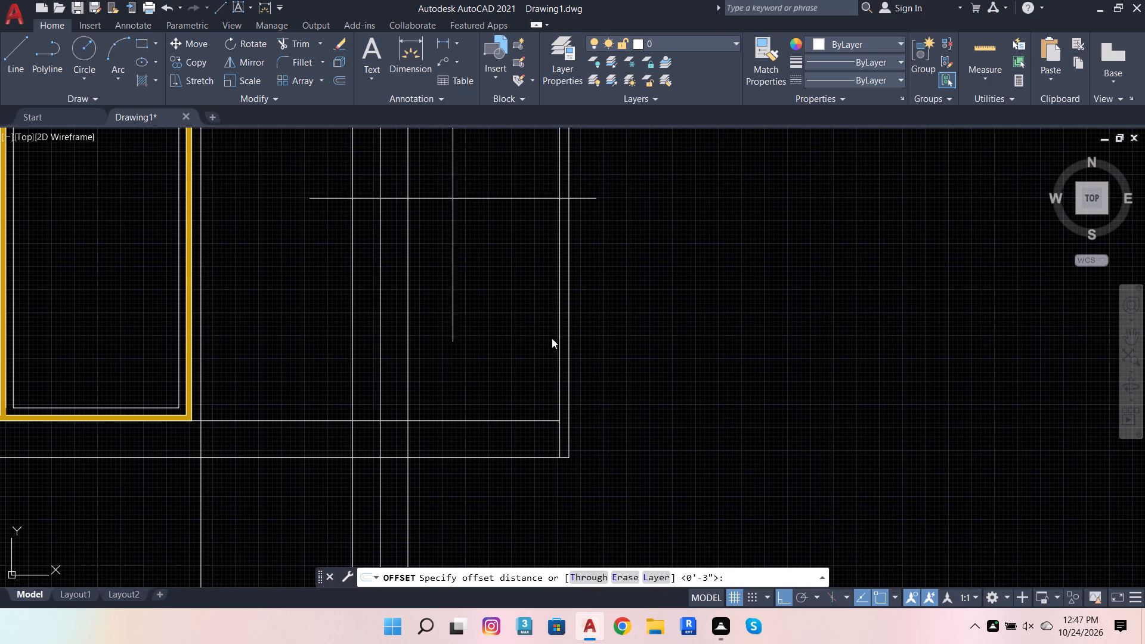
{"action": "left_click", "coordinate": [562, 463]}
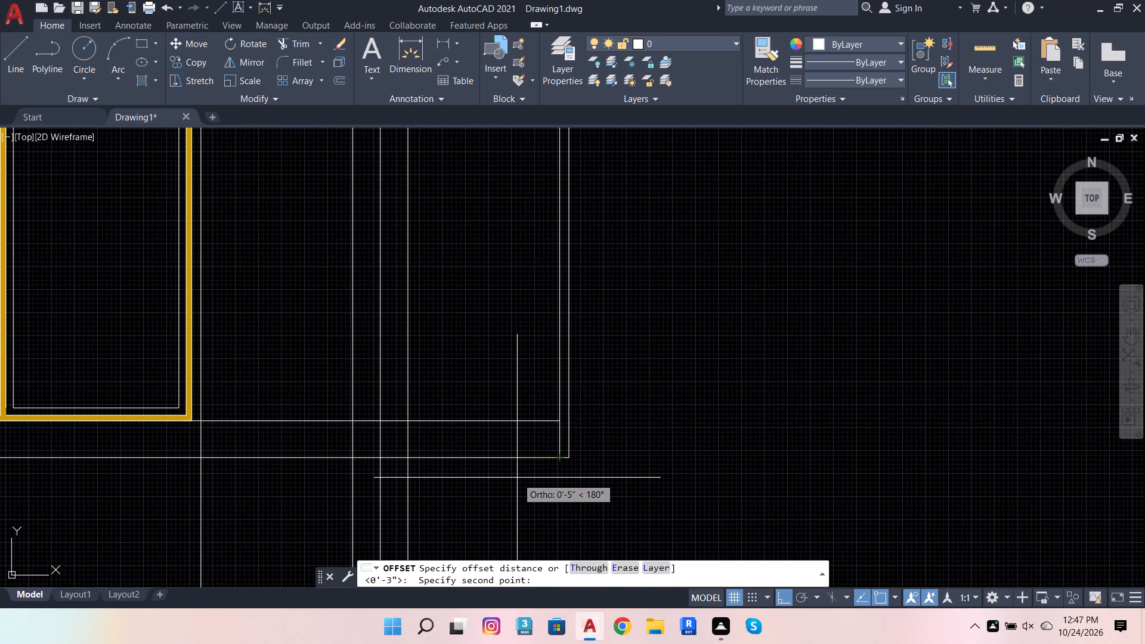
{"action": "key", "text": "1"}
{"action": "key", "text": "Return"}
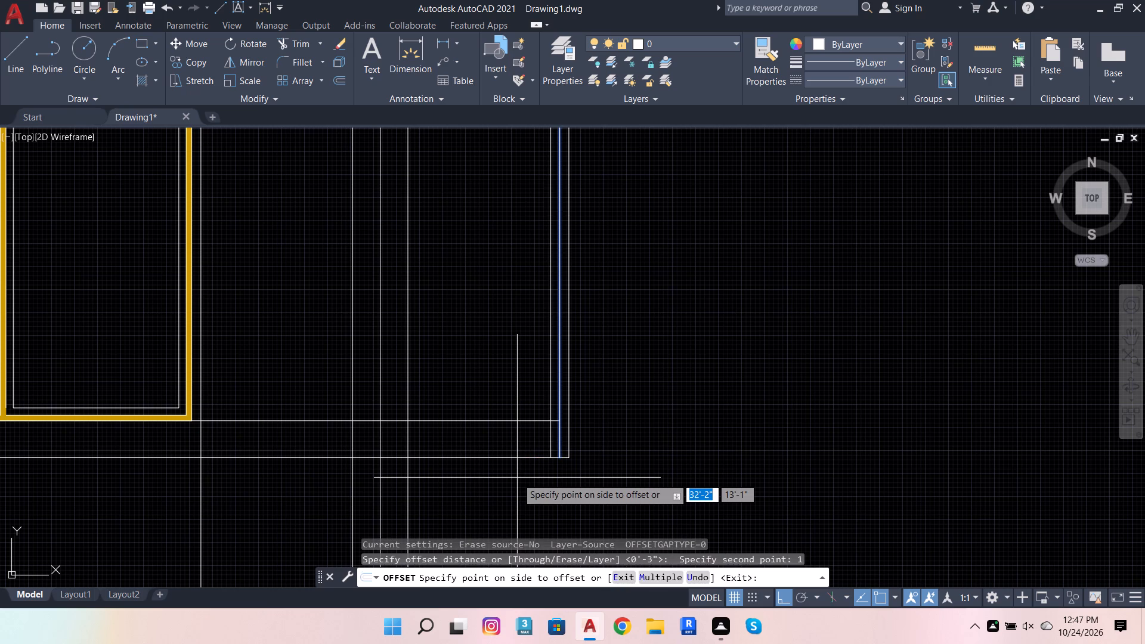
{"action": "left_click", "coordinate": [517, 478]}
Offset the inner vertical line of the left outer side panel inward by 1 inch.
{"action": "scroll", "coordinate": [862, 327], "scroll_direction": "up", "scroll_amount": 1}
{"action": "scroll", "coordinate": [862, 327], "scroll_direction": "down", "scroll_amount": 4}
{"action": "scroll", "coordinate": [416, 343], "scroll_direction": "up", "scroll_amount": 3}
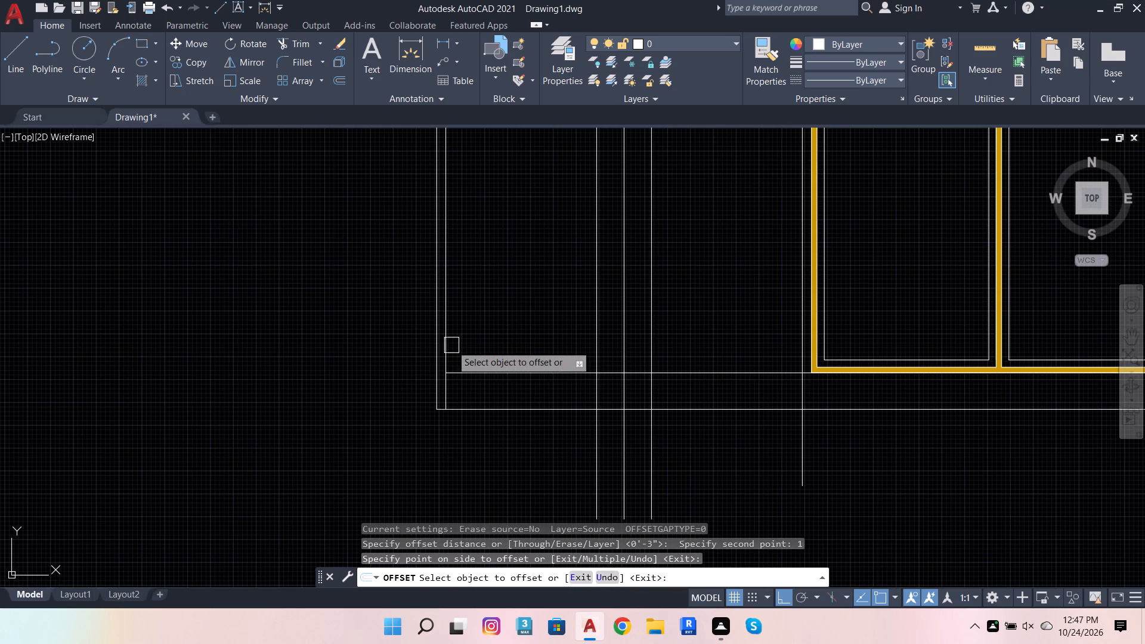
{"action": "left_click", "coordinate": [446, 346]}
{"action": "left_click", "coordinate": [511, 339]}
{"action": "scroll", "coordinate": [509, 434], "scroll_direction": "down", "scroll_amount": 3}
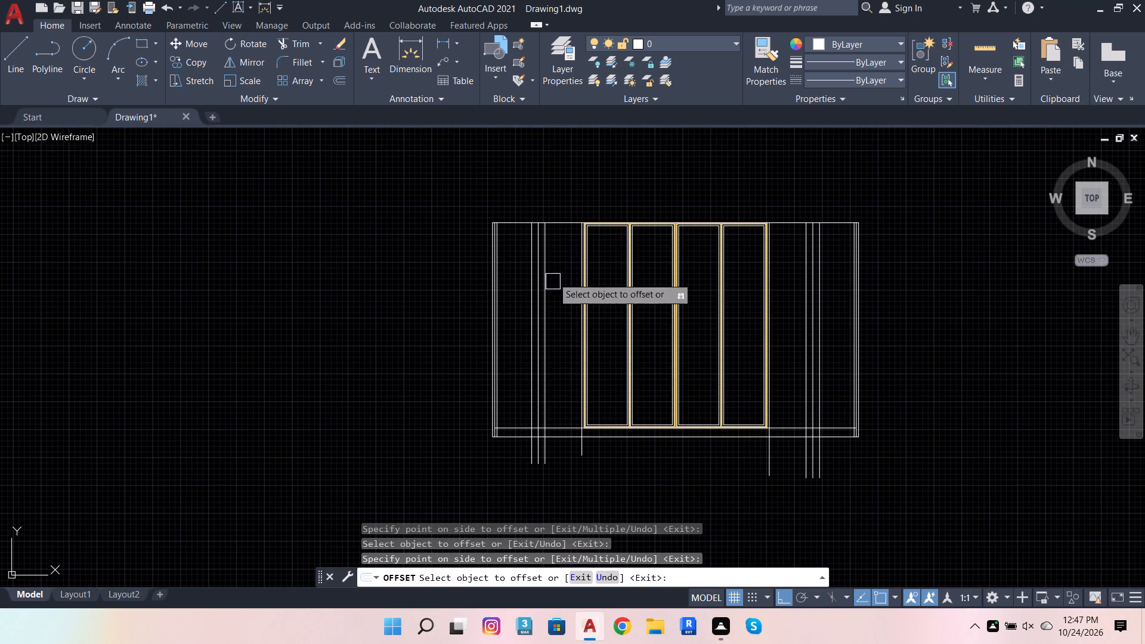
{"action": "scroll", "coordinate": [526, 212], "scroll_direction": "up", "scroll_amount": 2}
{"action": "key", "text": "Escape"}
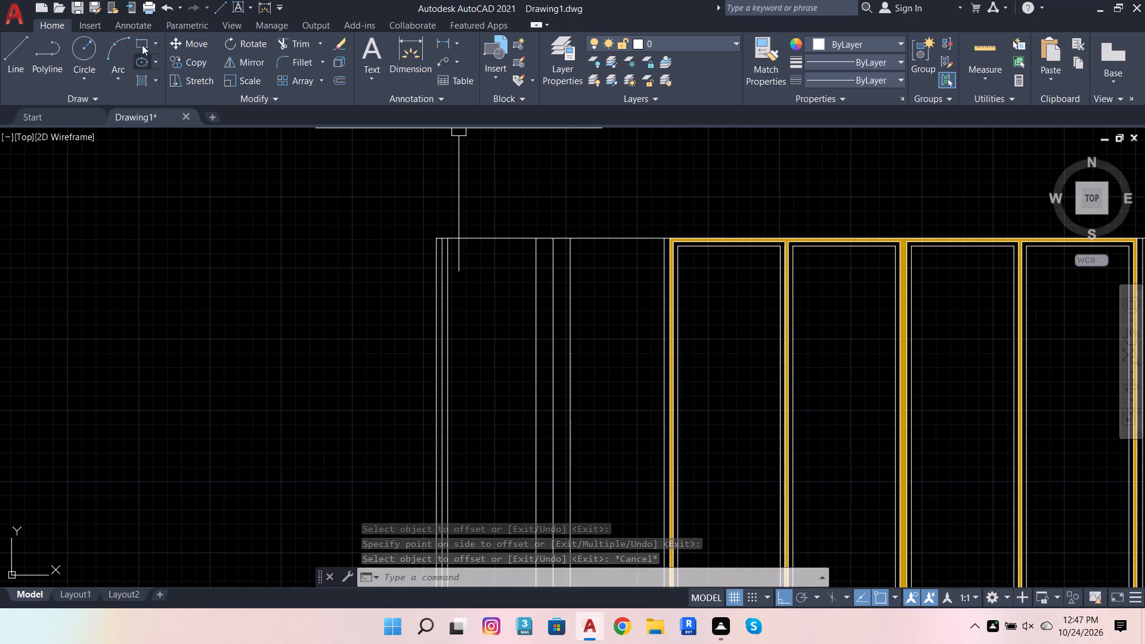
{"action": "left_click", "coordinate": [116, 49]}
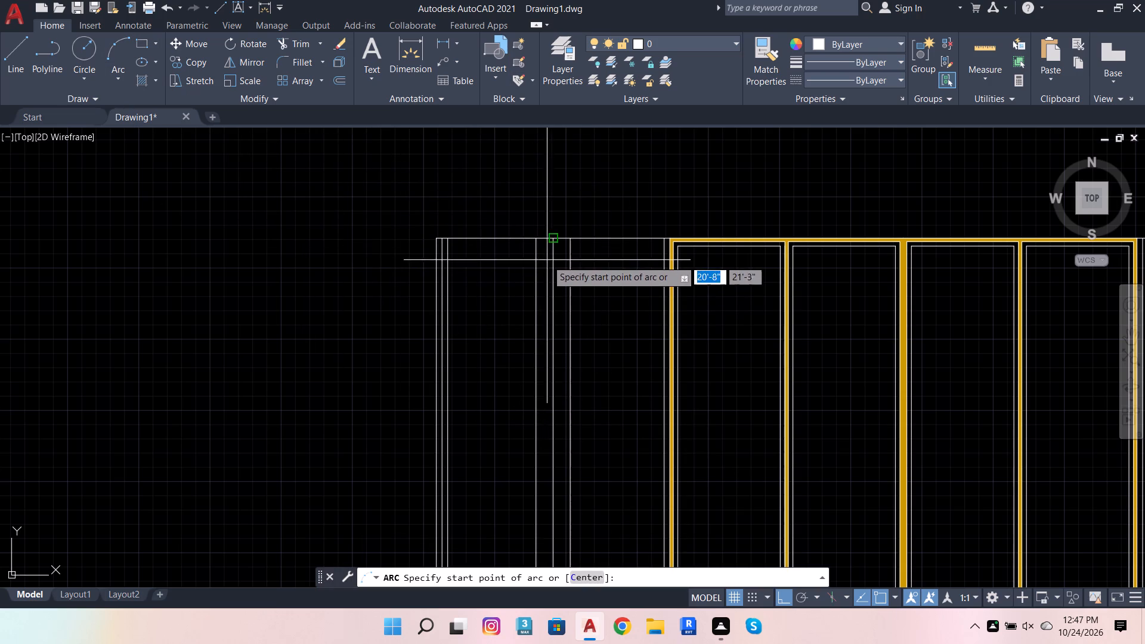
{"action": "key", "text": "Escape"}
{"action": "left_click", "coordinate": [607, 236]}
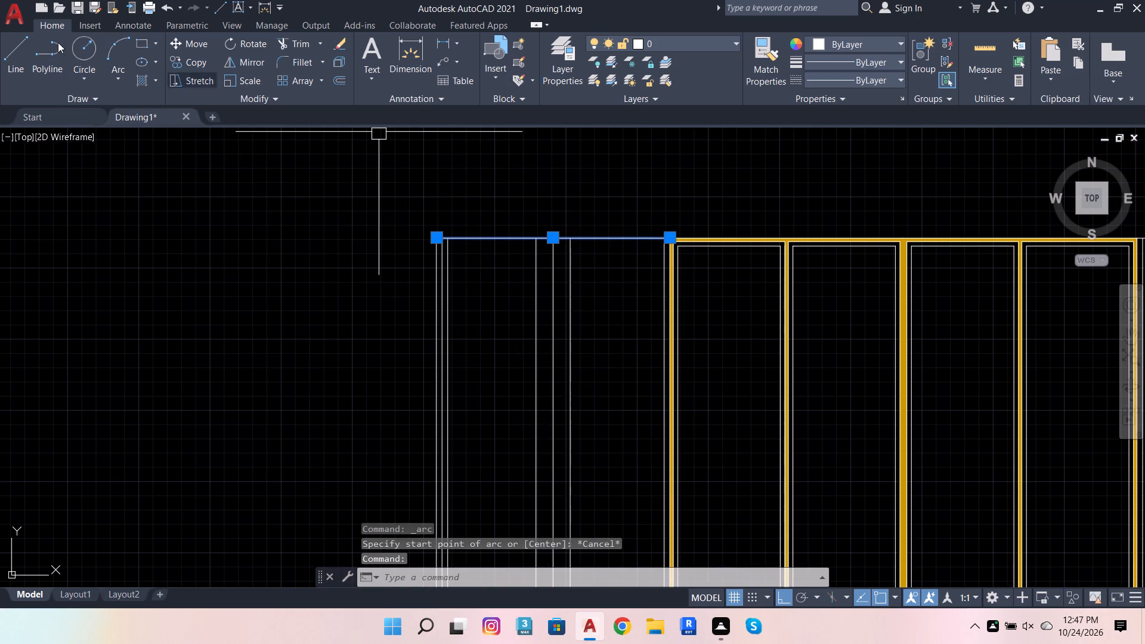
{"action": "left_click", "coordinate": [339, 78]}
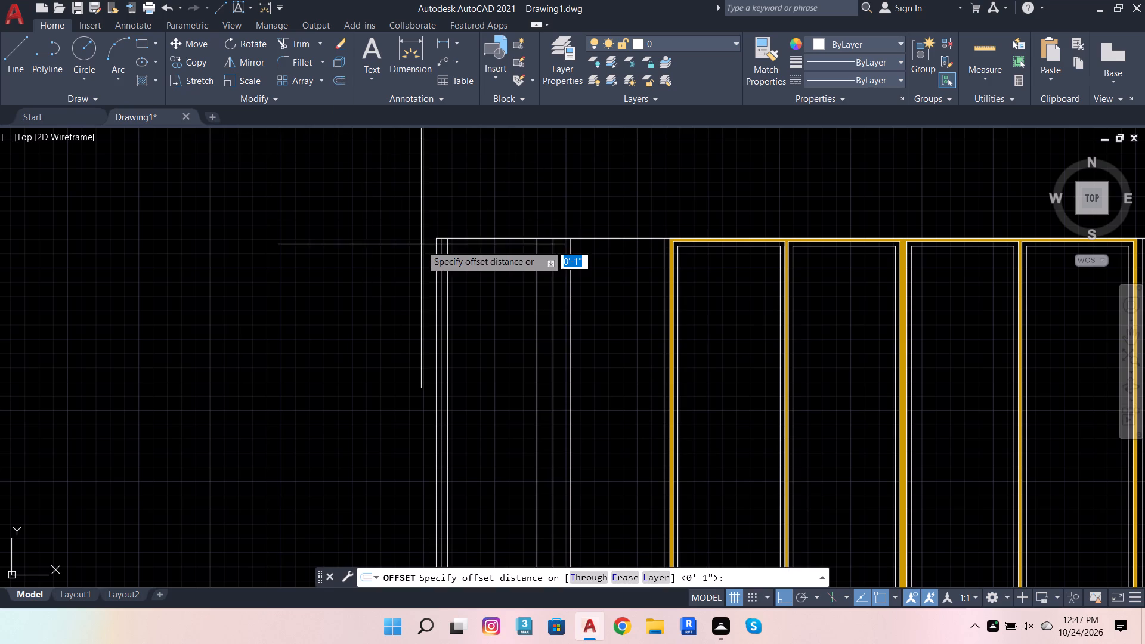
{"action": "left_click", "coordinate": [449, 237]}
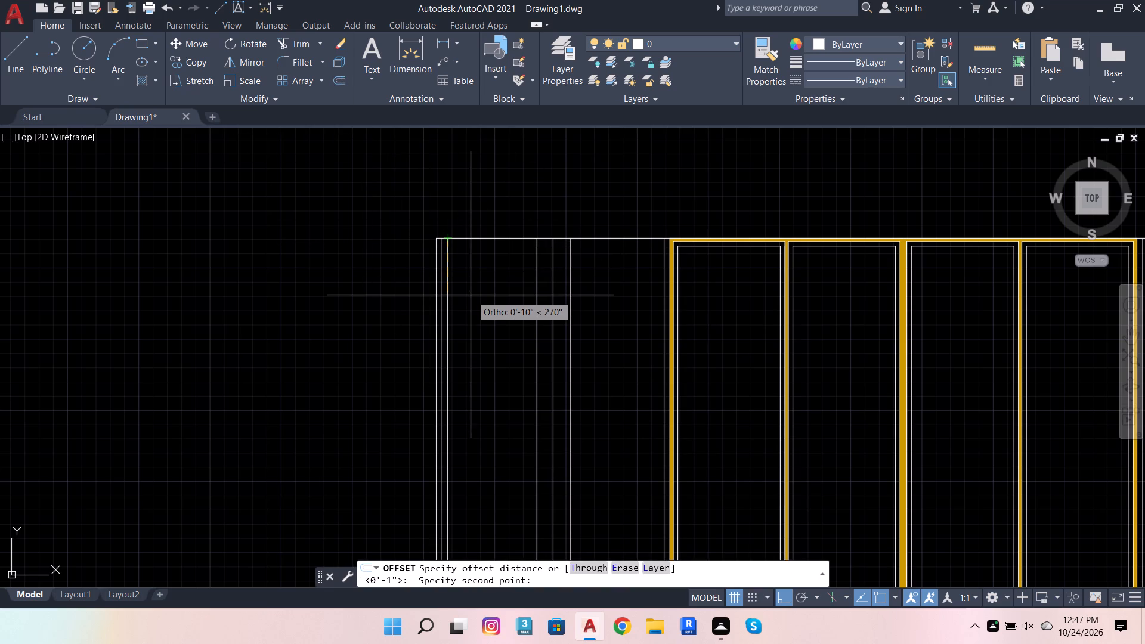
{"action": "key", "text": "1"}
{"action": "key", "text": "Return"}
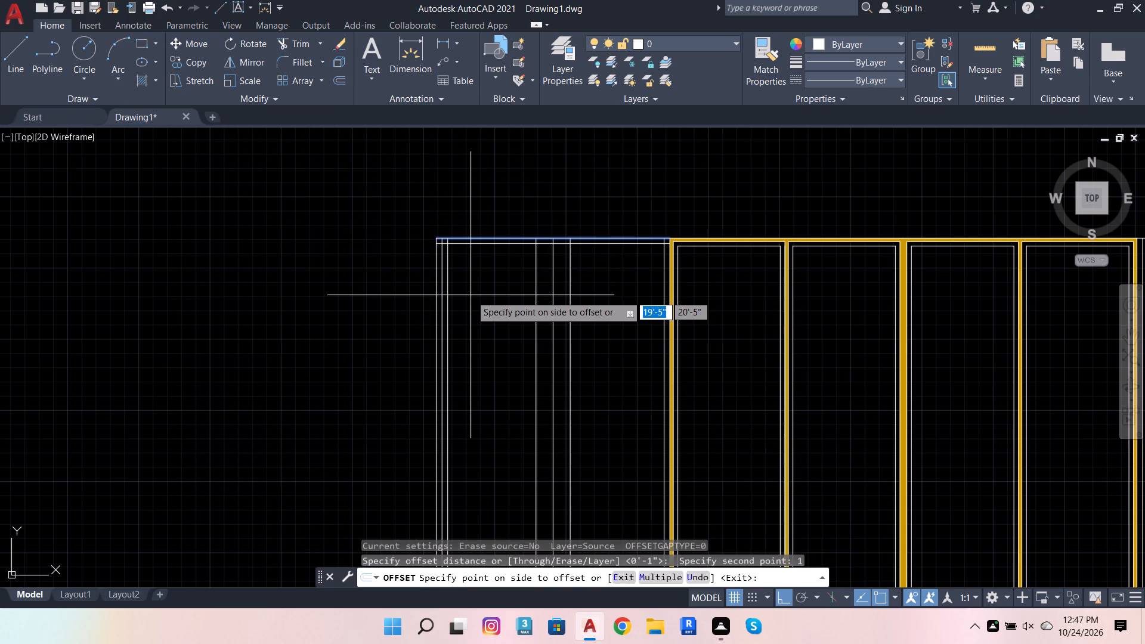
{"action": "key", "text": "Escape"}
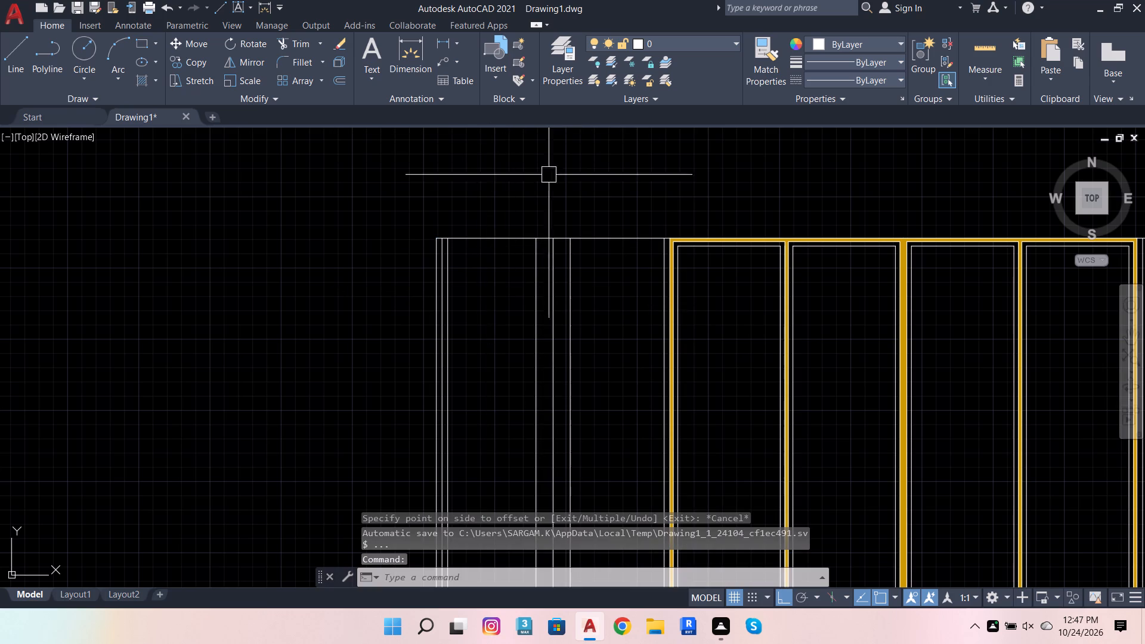
Offset the top edges of the left and right side bays downward by 1 foot.
{"action": "left_click", "coordinate": [503, 228]}
{"action": "left_click", "coordinate": [475, 283]}
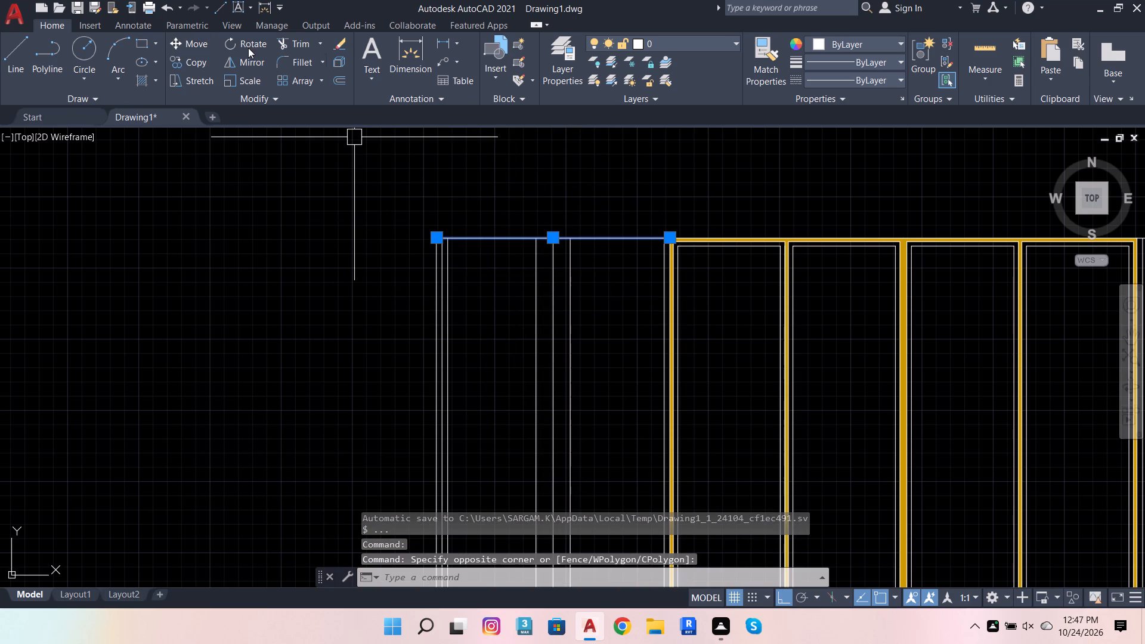
{"action": "left_click", "coordinate": [346, 79]}
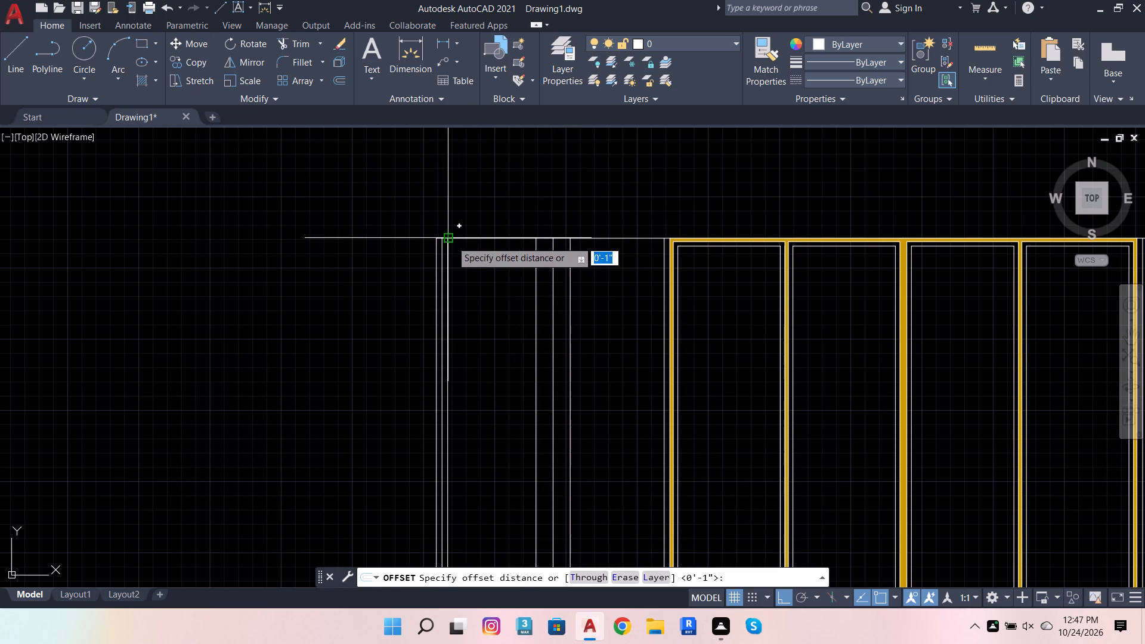
{"action": "left_click", "coordinate": [451, 241]}
{"action": "type", "text": "1'"}
{"action": "key", "text": "Return"}
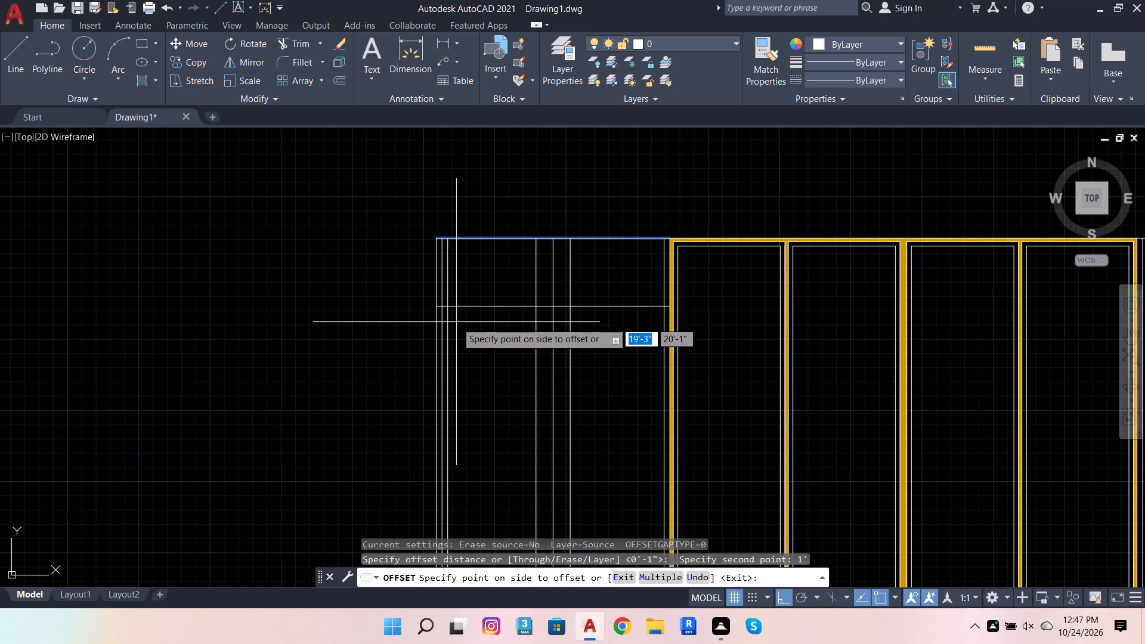
{"action": "left_click", "coordinate": [456, 322]}
{"action": "scroll", "coordinate": [349, 318], "scroll_direction": "down", "scroll_amount": 2}
{"action": "scroll", "coordinate": [699, 284], "scroll_direction": "up", "scroll_amount": 2}
{"action": "left_click", "coordinate": [659, 295]}
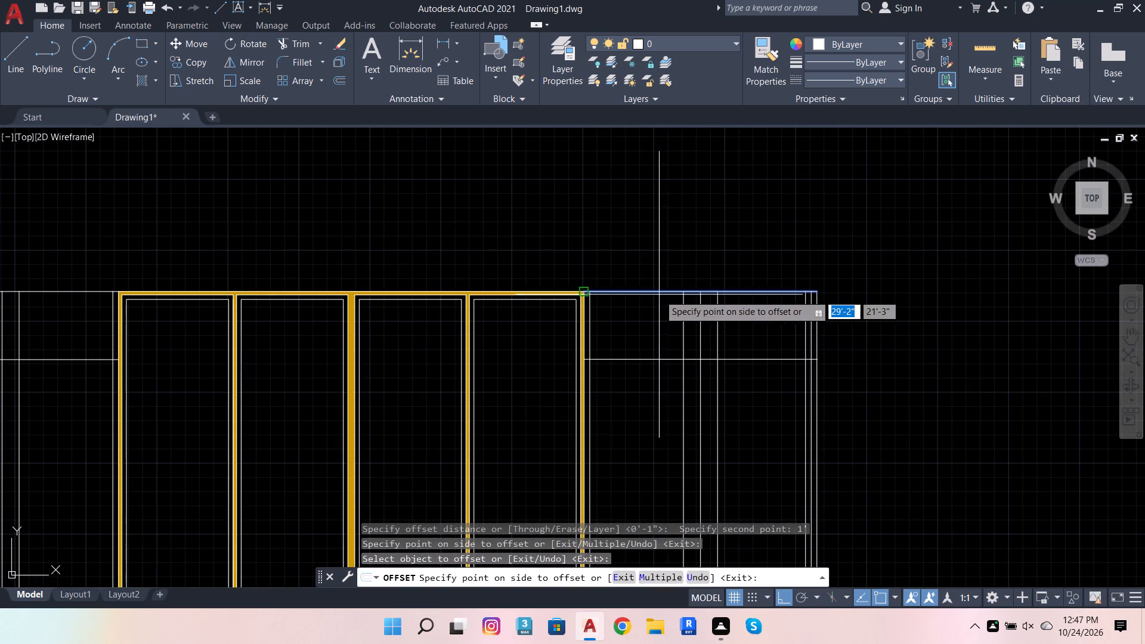
{"action": "left_click", "coordinate": [628, 363]}
Offset the upper line of the base, level with the doors' bottom, upward by 1 foot.
{"action": "scroll", "coordinate": [720, 238], "scroll_direction": "down", "scroll_amount": 4}
{"action": "scroll", "coordinate": [731, 321], "scroll_direction": "up", "scroll_amount": 3}
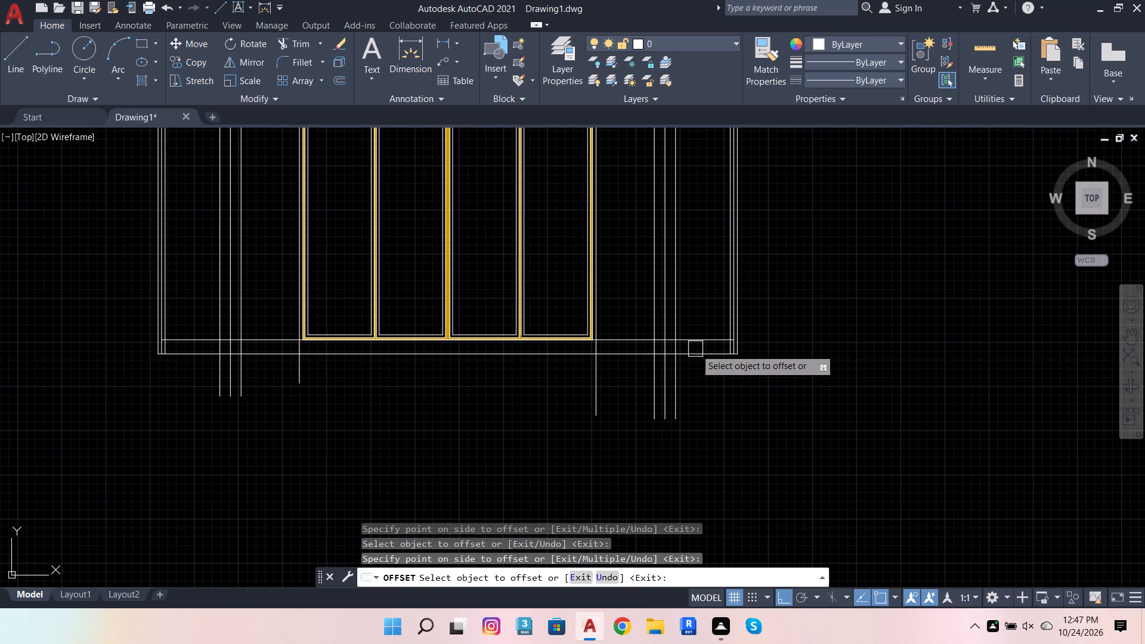
{"action": "left_click", "coordinate": [693, 342]}
{"action": "left_click", "coordinate": [705, 233]}
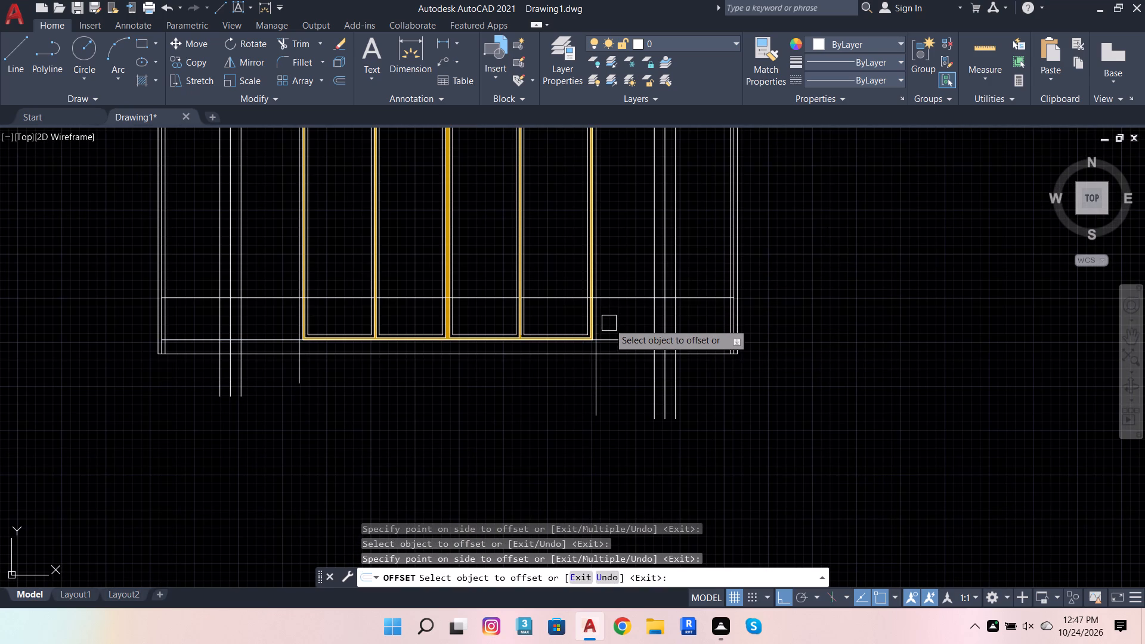
{"action": "scroll", "coordinate": [609, 324], "scroll_direction": "up", "scroll_amount": 2}
{"action": "scroll", "coordinate": [736, 379], "scroll_direction": "down", "scroll_amount": 1}
{"action": "key", "text": "Escape"}
{"action": "key", "text": "Escape"}
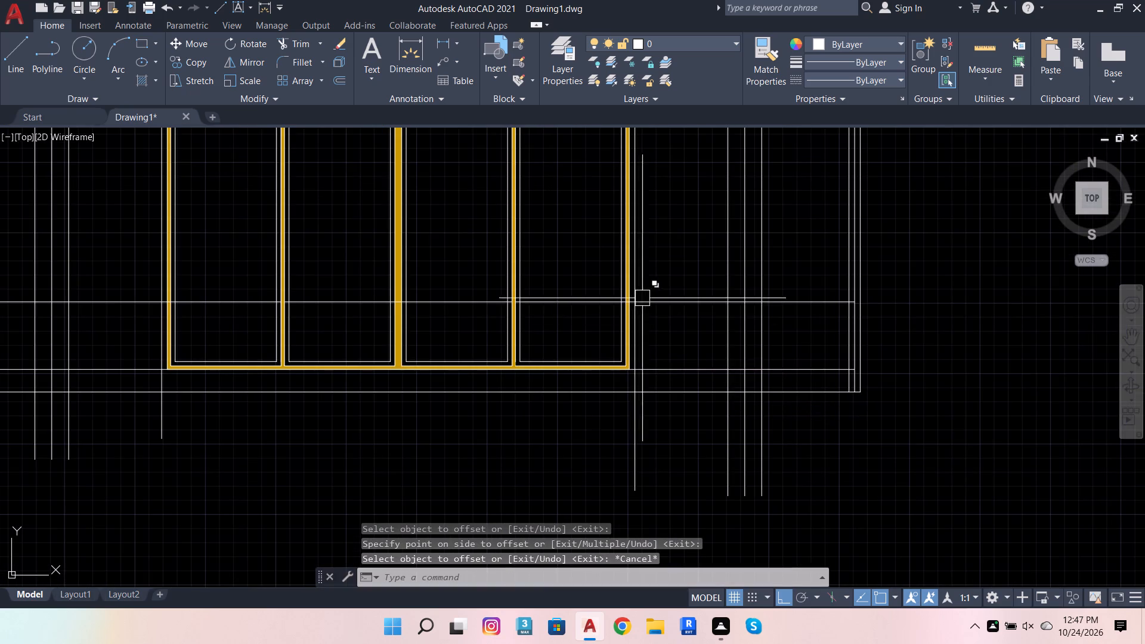
Trim the new lower horizontal line at the bays' inner vertical lines and delete its remaining piece across the four doors.
{"action": "scroll", "coordinate": [650, 296], "scroll_direction": "down", "scroll_amount": 2}
{"action": "scroll", "coordinate": [660, 298], "scroll_direction": "up", "scroll_amount": 3}
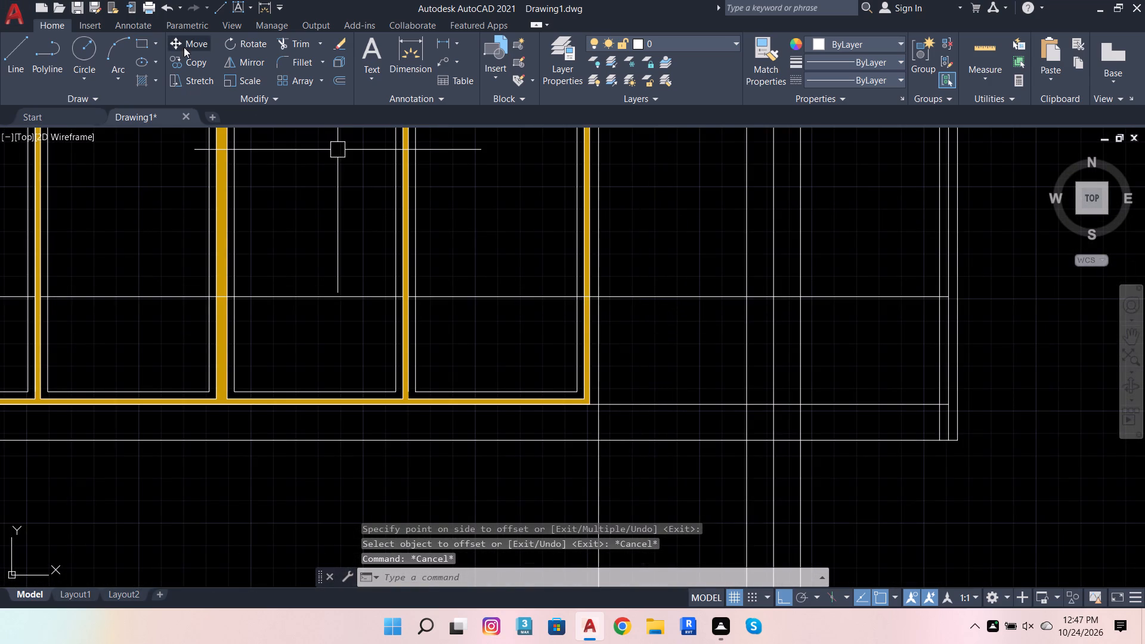
{"action": "left_click", "coordinate": [297, 37]}
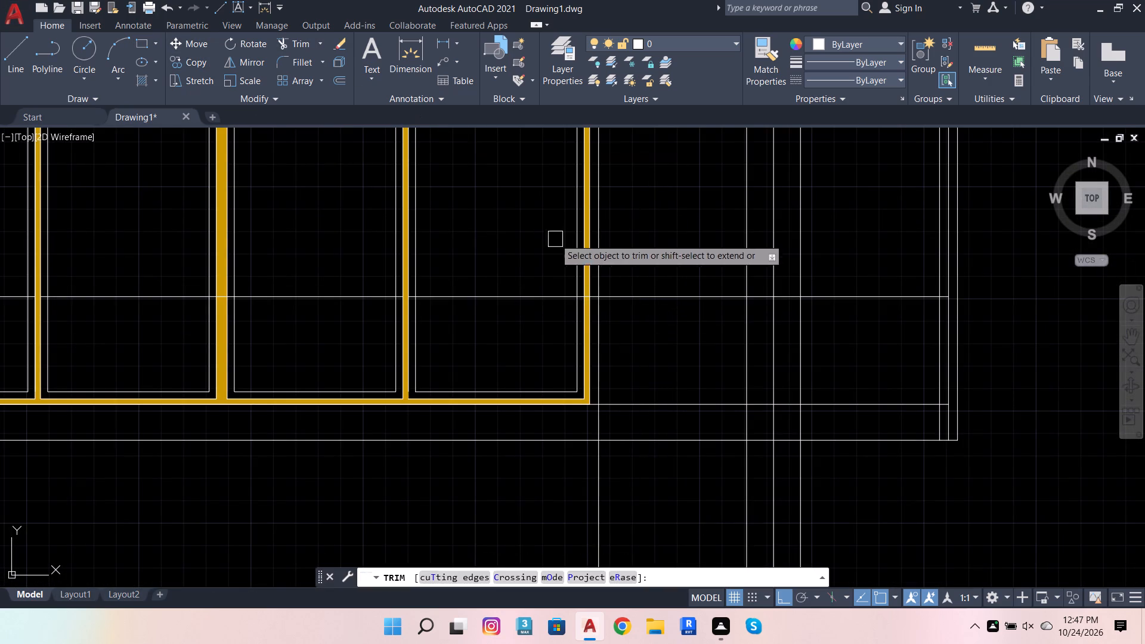
{"action": "scroll", "coordinate": [566, 253], "scroll_direction": "up", "scroll_amount": 3}
{"action": "left_click", "coordinate": [636, 380]}
{"action": "scroll", "coordinate": [742, 358], "scroll_direction": "down", "scroll_amount": 2}
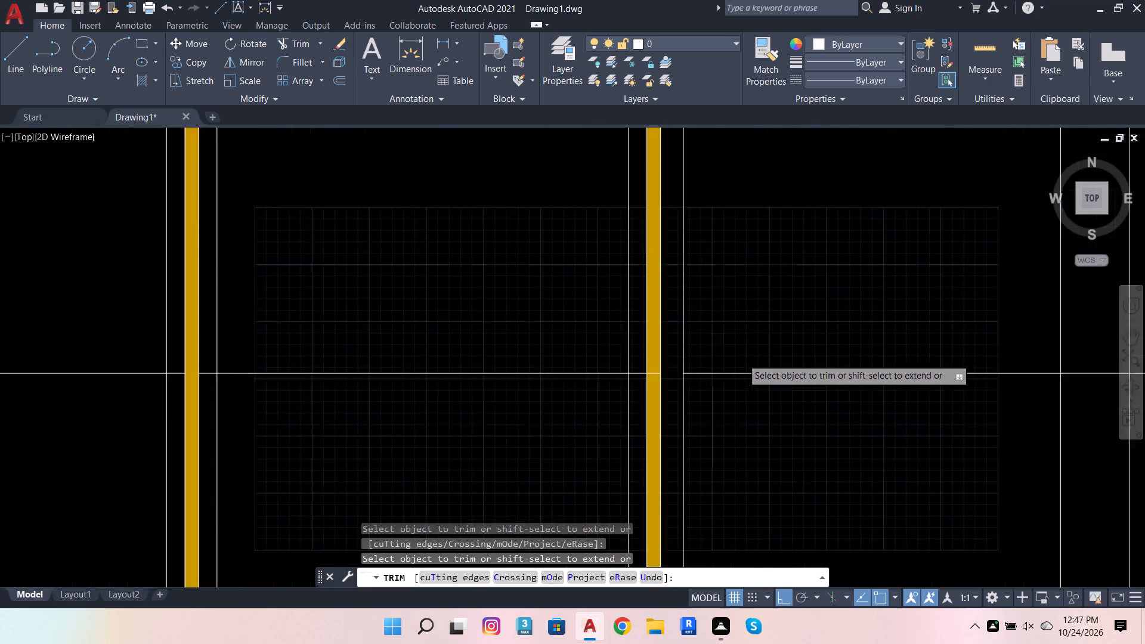
{"action": "scroll", "coordinate": [742, 359], "scroll_direction": "down", "scroll_amount": 2}
{"action": "scroll", "coordinate": [192, 367], "scroll_direction": "up", "scroll_amount": 3}
{"action": "scroll", "coordinate": [447, 362], "scroll_direction": "up", "scroll_amount": 3}
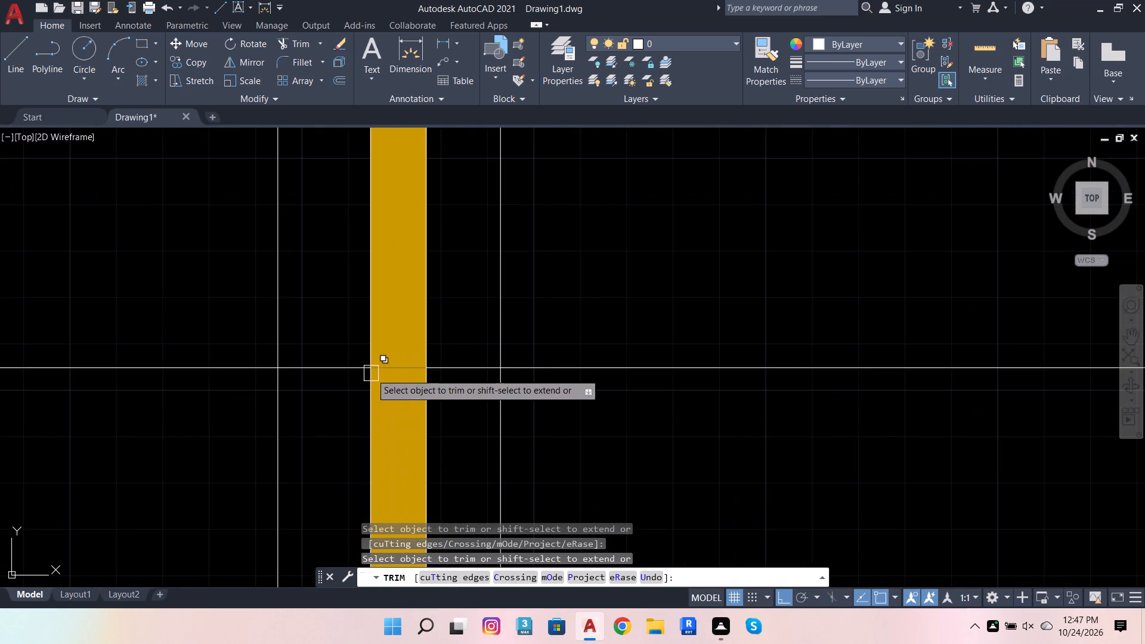
{"action": "left_click", "coordinate": [322, 363]}
{"action": "scroll", "coordinate": [298, 393], "scroll_direction": "down", "scroll_amount": 2}
{"action": "key", "text": "Escape"}
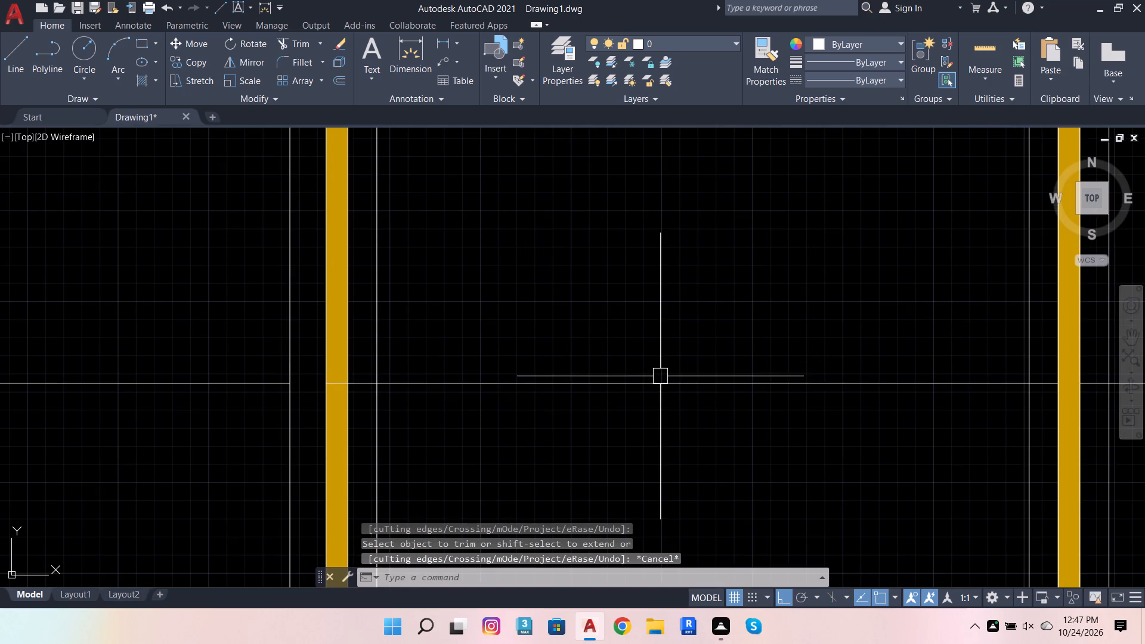
{"action": "left_click", "coordinate": [660, 376]}
{"action": "scroll", "coordinate": [416, 312], "scroll_direction": "down", "scroll_amount": 4}
{"action": "key", "text": "shift+Delete"}
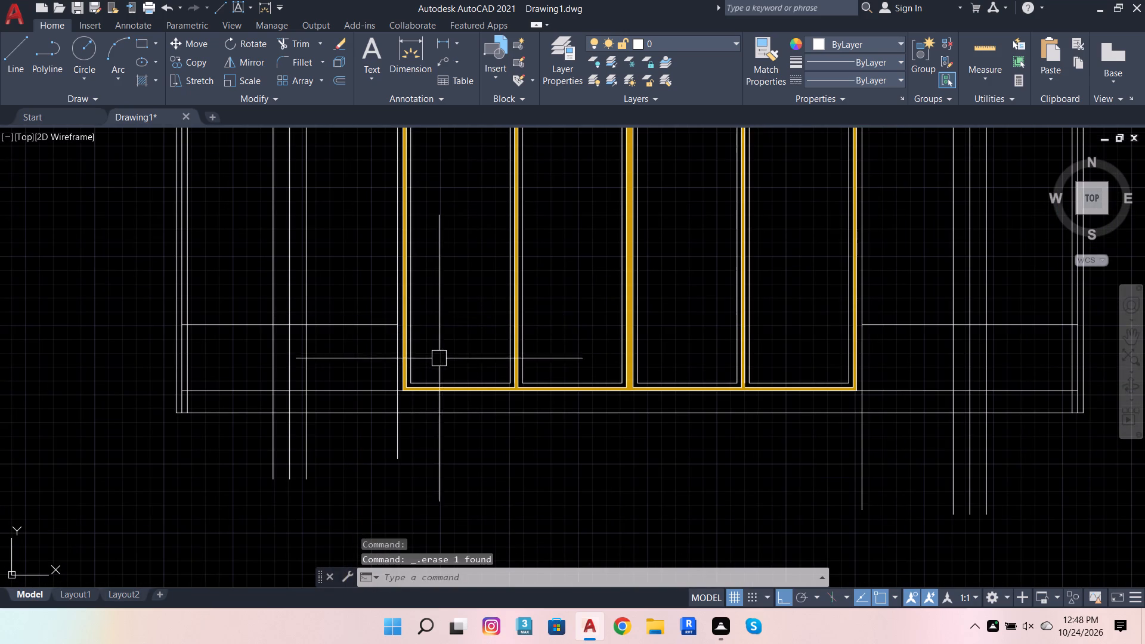
Draw a three-point arc in the left bay from the innermost divider at the base line, through the lower horizontal line's inner end, to about 22'-7", 15'-11".
{"action": "scroll", "coordinate": [457, 374], "scroll_direction": "down", "scroll_amount": 2}
{"action": "scroll", "coordinate": [474, 354], "scroll_direction": "up", "scroll_amount": 2}
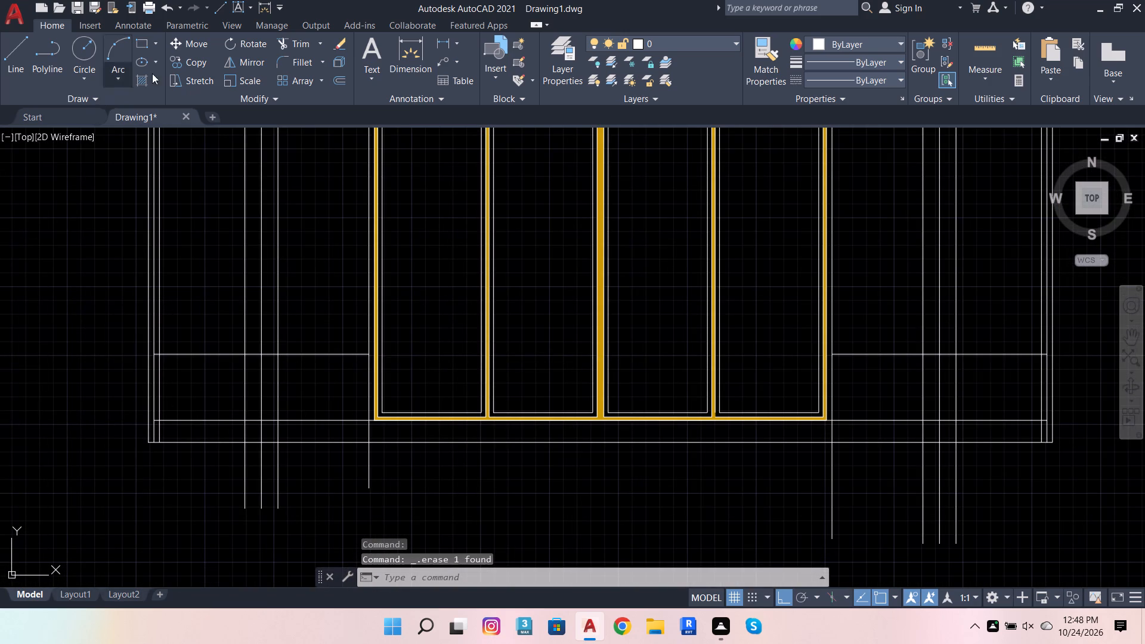
{"action": "left_click", "coordinate": [107, 54]}
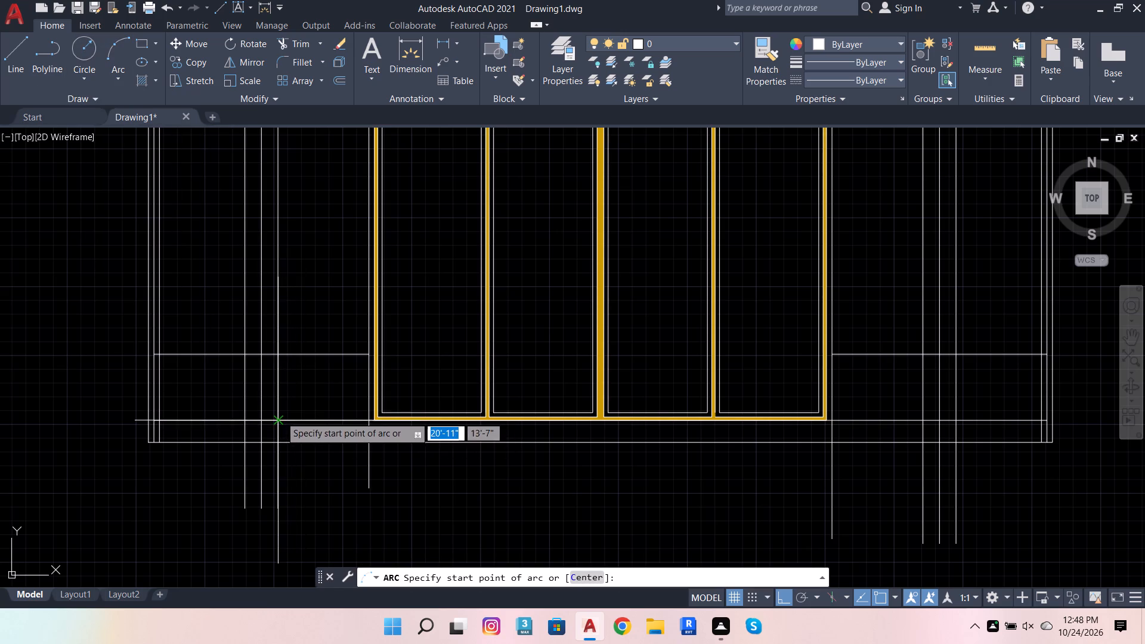
{"action": "left_click", "coordinate": [280, 416]}
{"action": "left_click", "coordinate": [368, 357]}
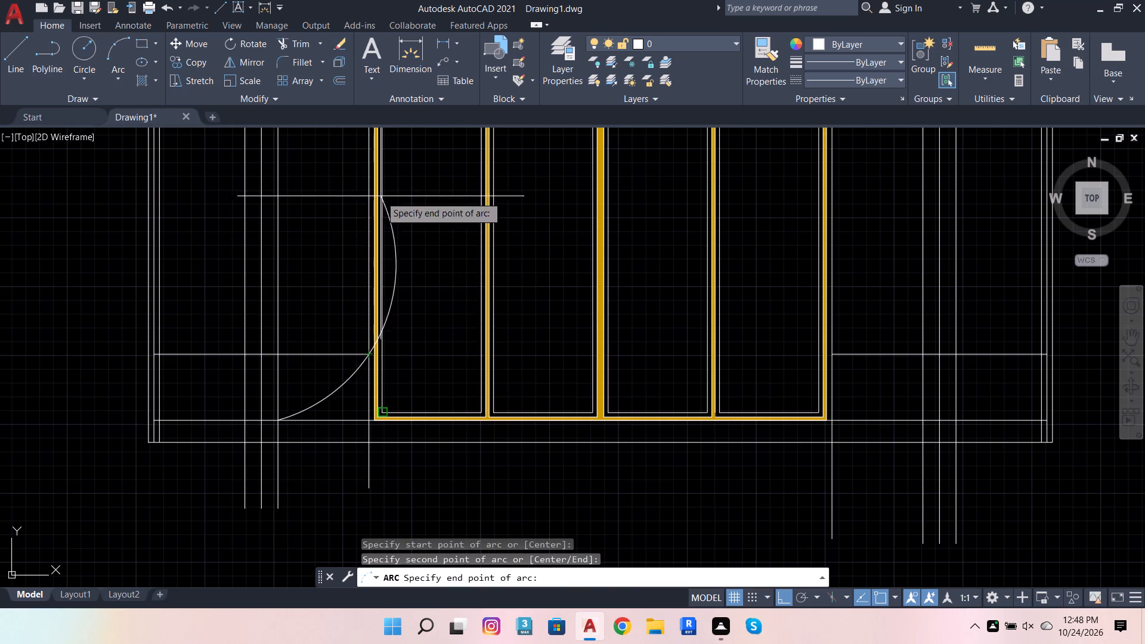
{"action": "scroll", "coordinate": [448, 277], "scroll_direction": "up", "scroll_amount": 2}
{"action": "scroll", "coordinate": [361, 274], "scroll_direction": "down", "scroll_amount": 2}
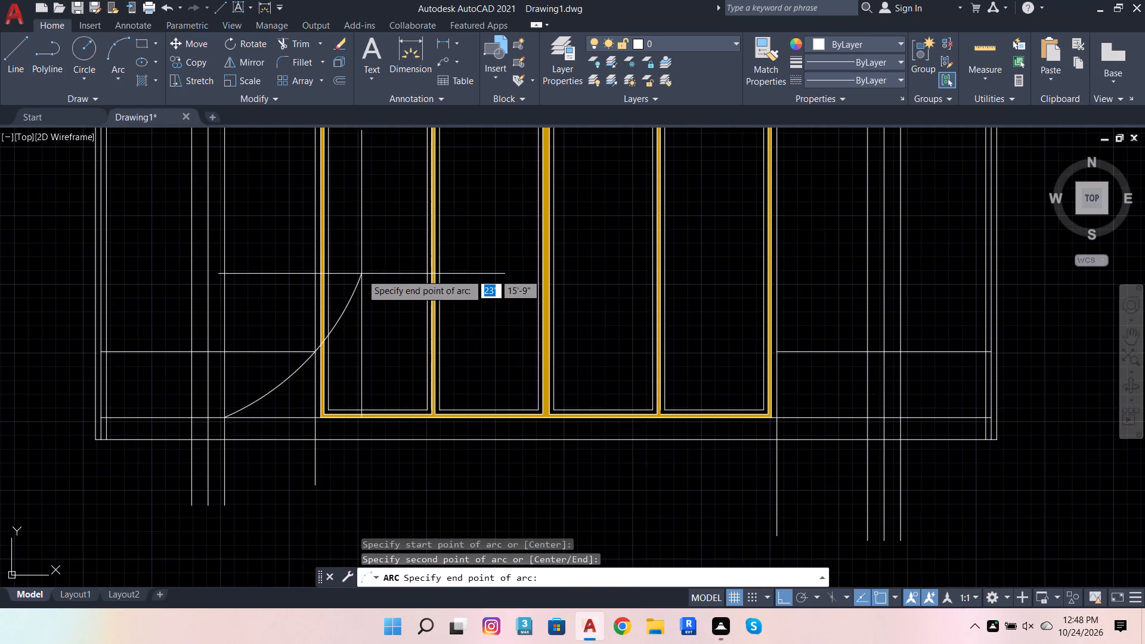
{"action": "scroll", "coordinate": [364, 309], "scroll_direction": "up", "scroll_amount": 2}
{"action": "scroll", "coordinate": [358, 317], "scroll_direction": "down", "scroll_amount": 1}
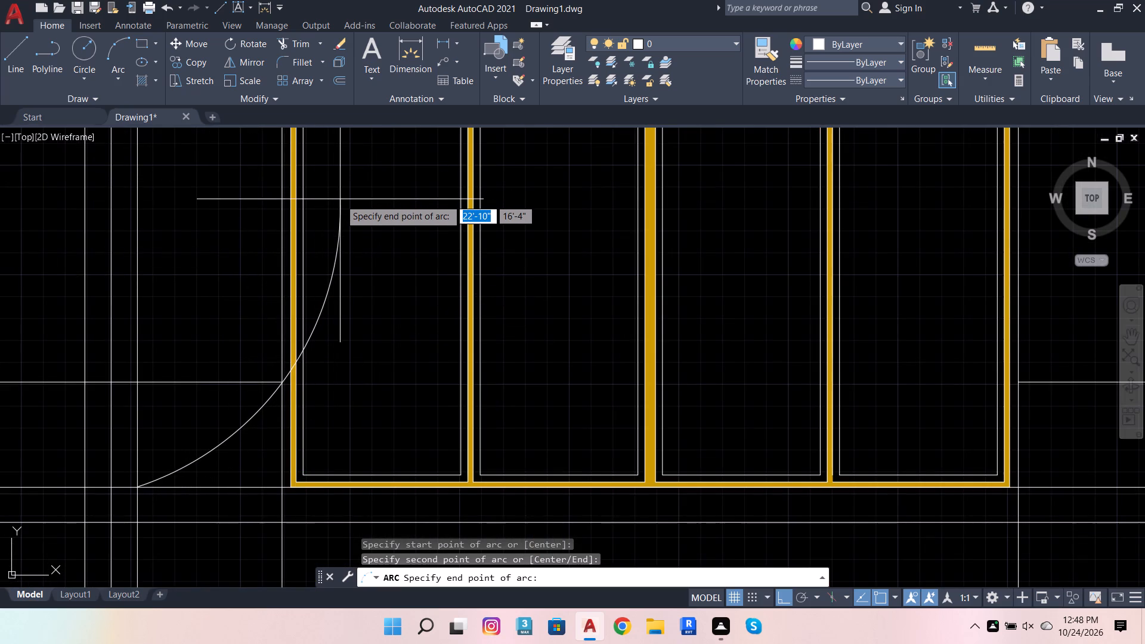
{"action": "left_click", "coordinate": [318, 241]}
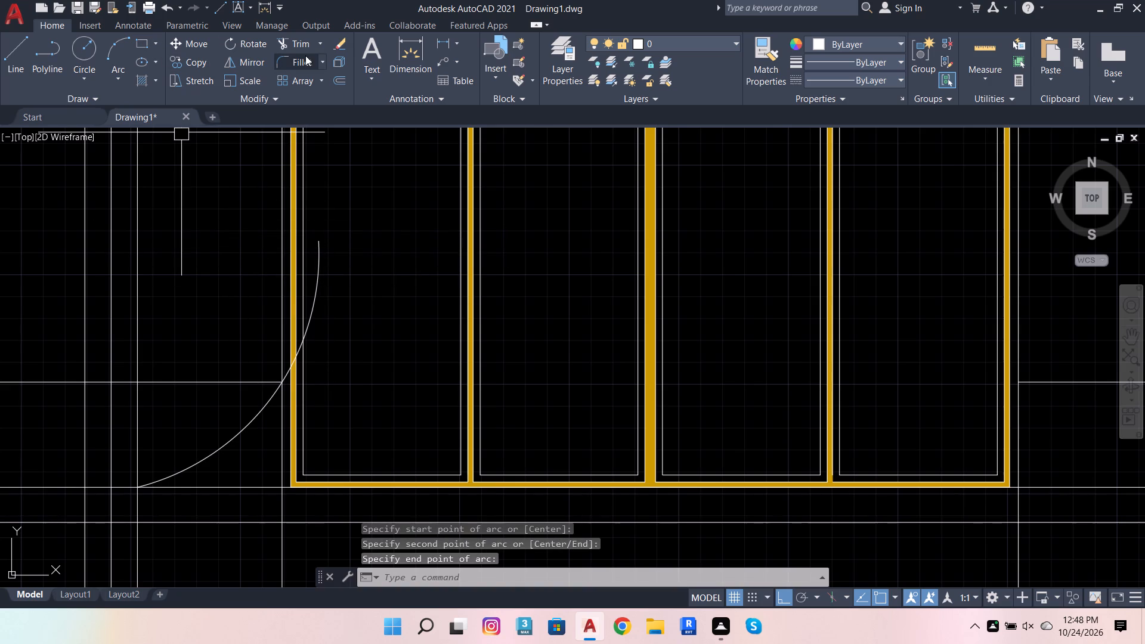
Trim the arc's excess over the door and its frame back to the inner end of the left bay's lower horizontal line.
{"action": "left_click", "coordinate": [305, 47]}
{"action": "left_click", "coordinate": [324, 282]}
{"action": "scroll", "coordinate": [279, 364], "scroll_direction": "up", "scroll_amount": 2}
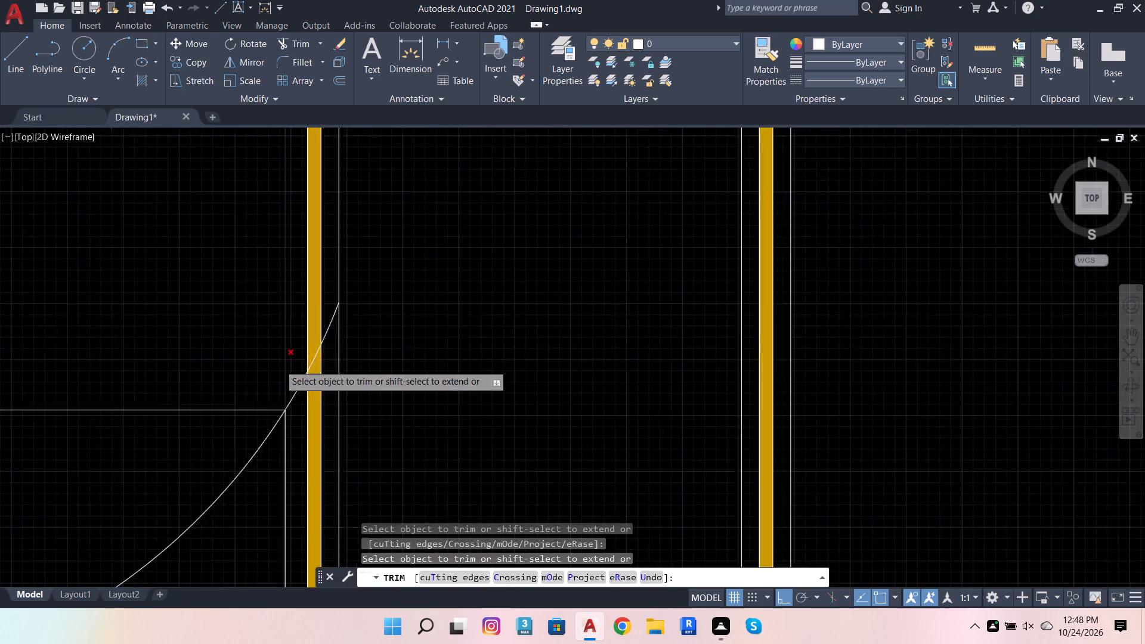
{"action": "scroll", "coordinate": [279, 364], "scroll_direction": "up", "scroll_amount": 2}
{"action": "left_click", "coordinate": [400, 279]}
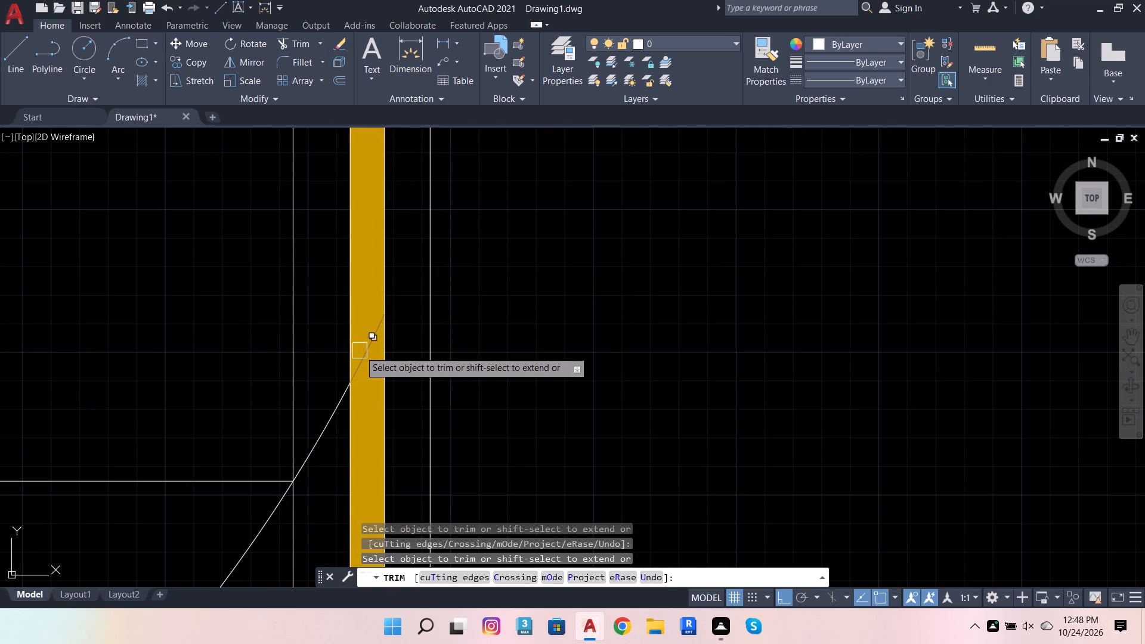
{"action": "left_click", "coordinate": [362, 349]}
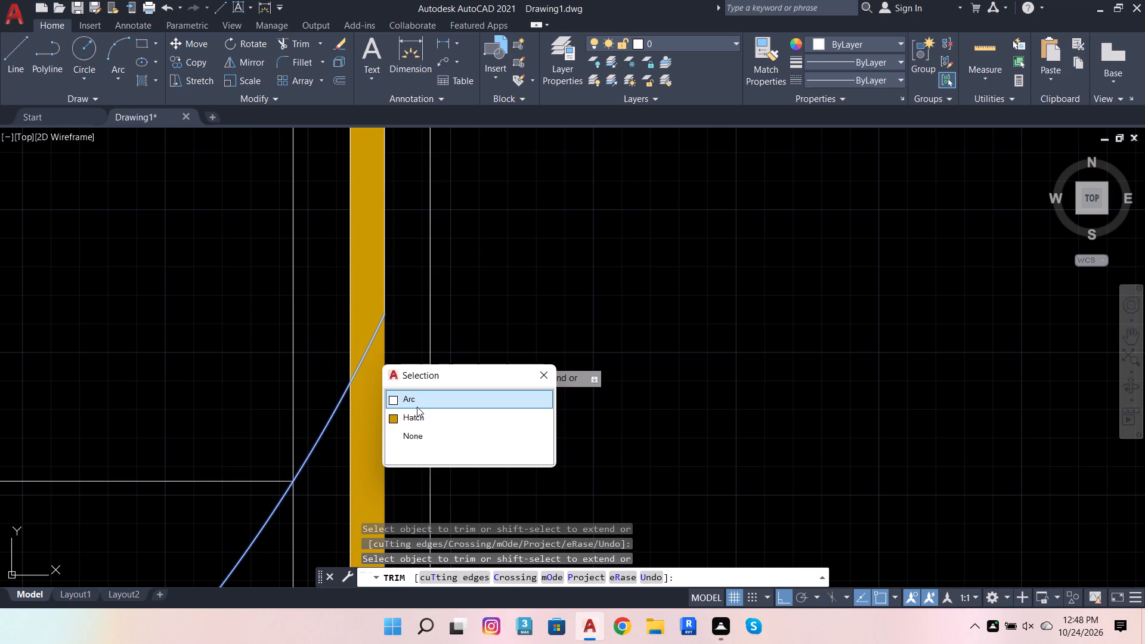
{"action": "left_click", "coordinate": [416, 404]}
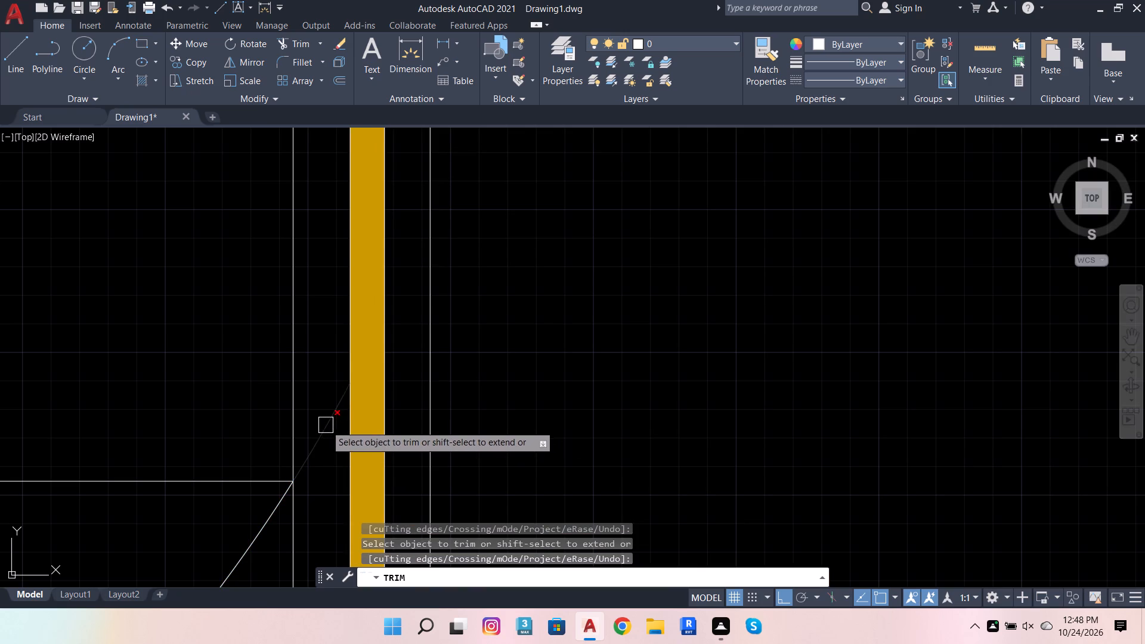
{"action": "left_click", "coordinate": [324, 425]}
{"action": "scroll", "coordinate": [828, 305], "scroll_direction": "down", "scroll_amount": 3}
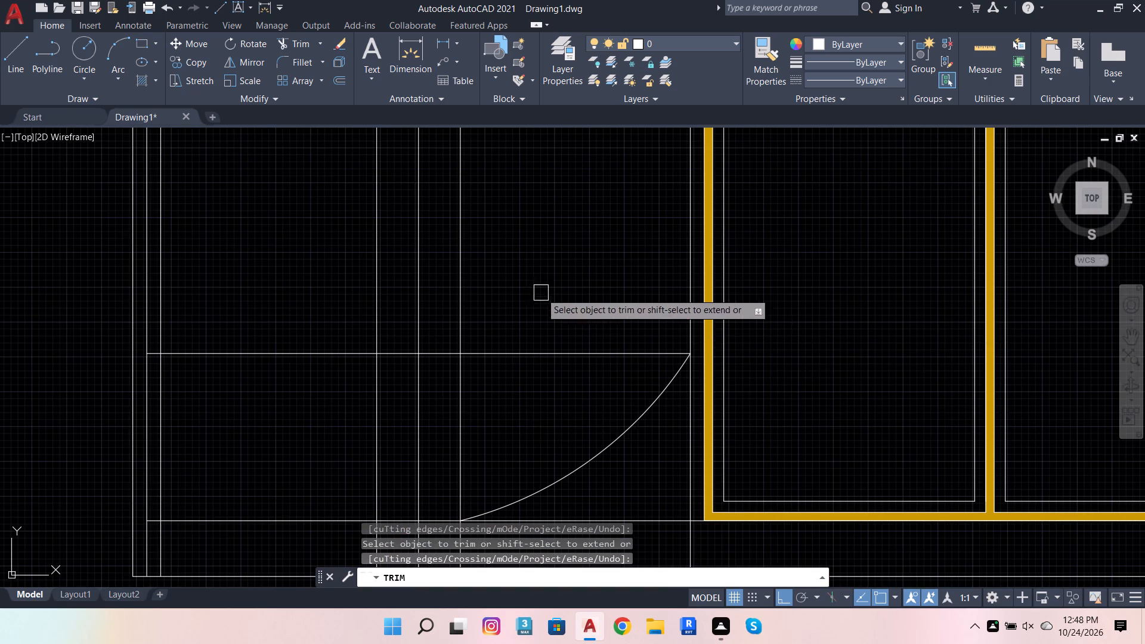
Trim the base line and the vertical line beside the doors beyond the arc's ends in the left bay, including the leftover stubs.
{"action": "scroll", "coordinate": [478, 305], "scroll_direction": "down", "scroll_amount": 2}
{"action": "scroll", "coordinate": [524, 389], "scroll_direction": "up", "scroll_amount": 1}
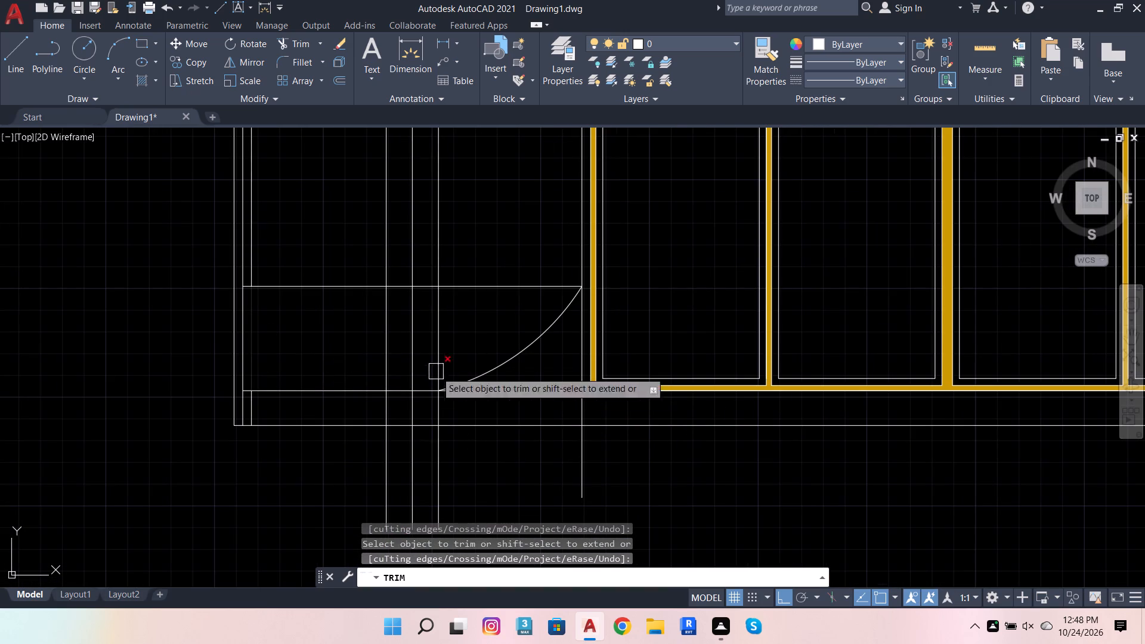
{"action": "left_click", "coordinate": [503, 394]}
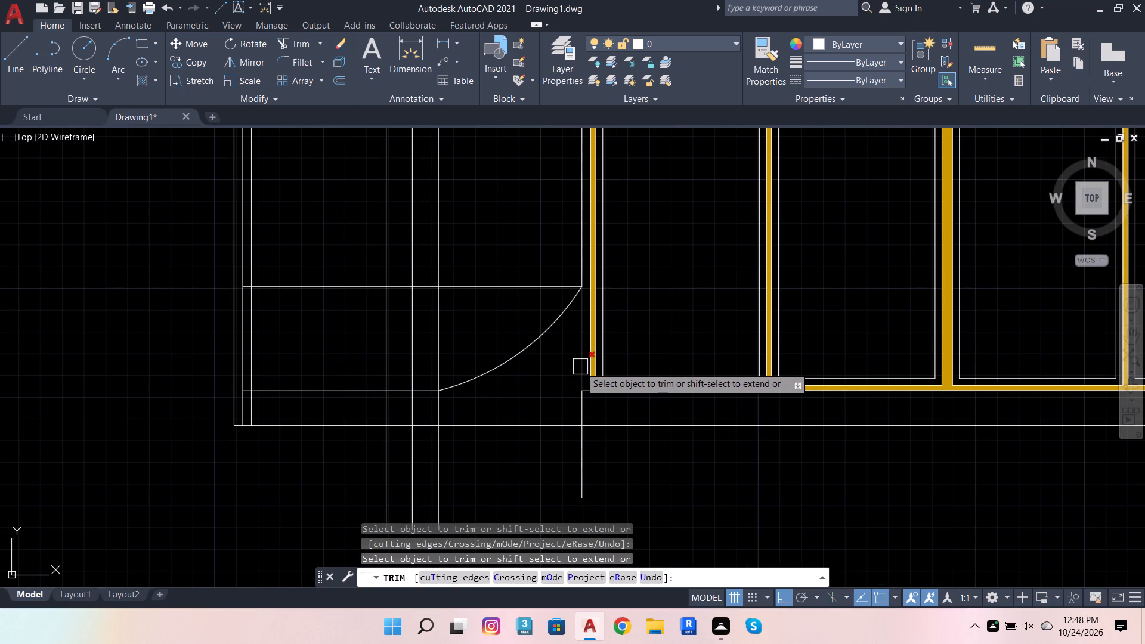
{"action": "left_click", "coordinate": [580, 367]}
{"action": "scroll", "coordinate": [575, 400], "scroll_direction": "up", "scroll_amount": 3}
{"action": "left_click", "coordinate": [601, 372]}
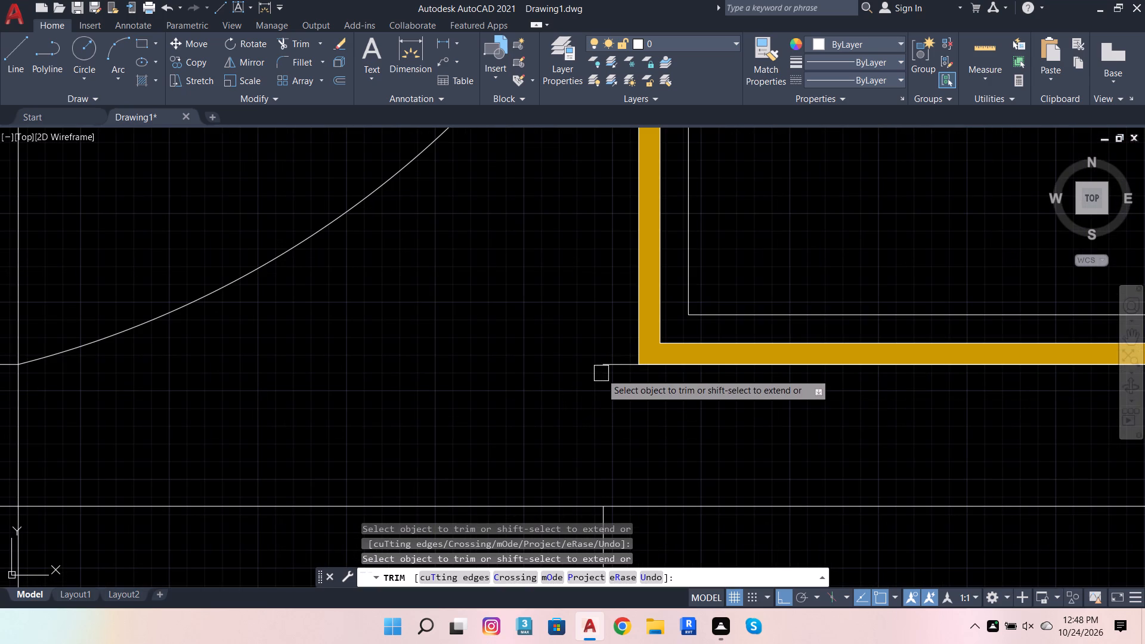
{"action": "left_click", "coordinate": [605, 369]}
{"action": "scroll", "coordinate": [577, 389], "scroll_direction": "down", "scroll_amount": 3}
{"action": "left_click", "coordinate": [584, 464]}
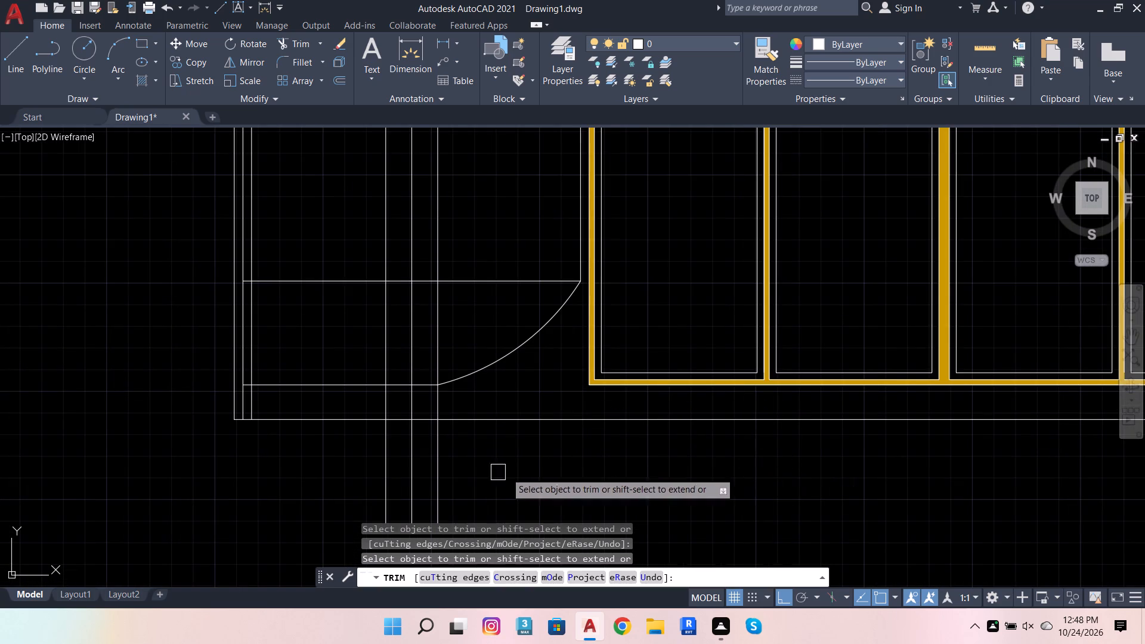
{"action": "scroll", "coordinate": [420, 470], "scroll_direction": "down", "scroll_amount": 3}
{"action": "scroll", "coordinate": [729, 301], "scroll_direction": "up", "scroll_amount": 2}
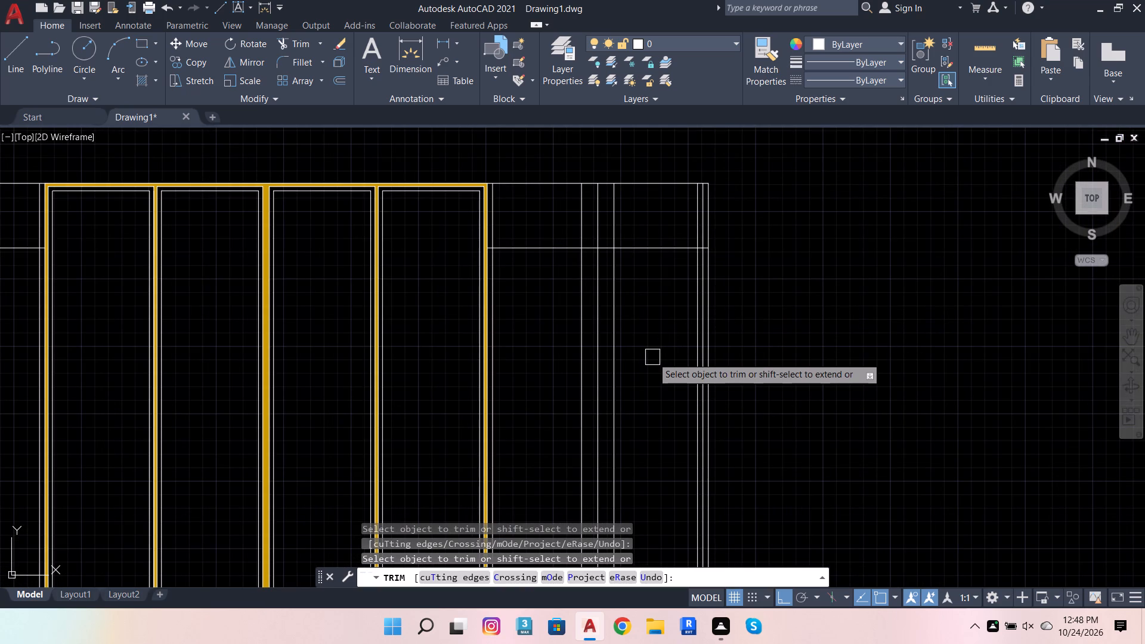
{"action": "scroll", "coordinate": [633, 324], "scroll_direction": "down", "scroll_amount": 1}
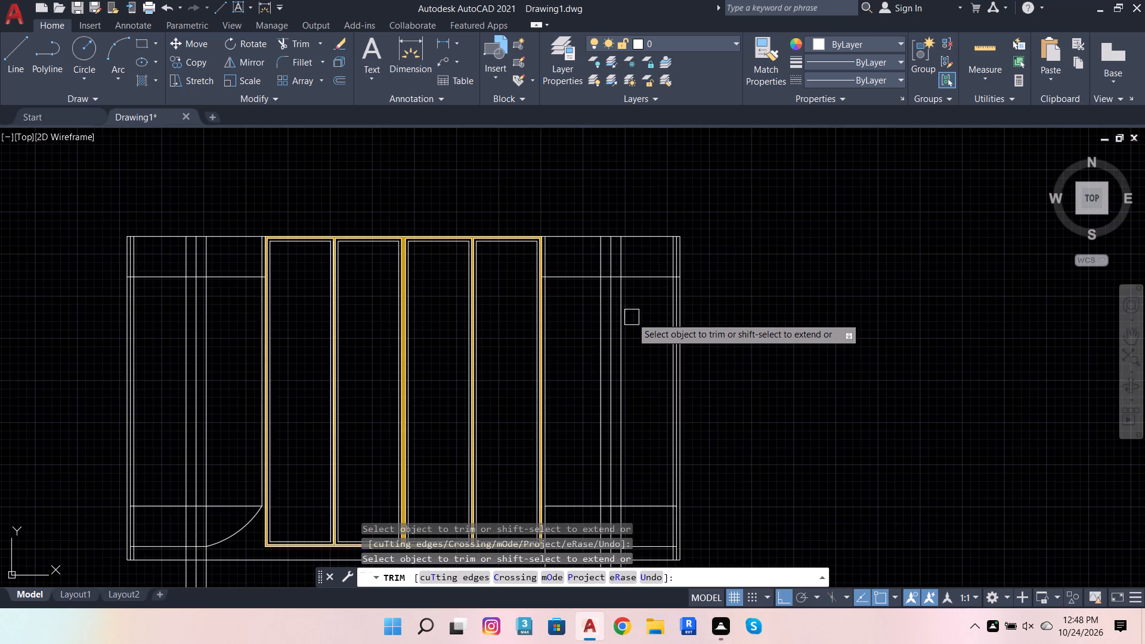
{"action": "scroll", "coordinate": [552, 259], "scroll_direction": "up", "scroll_amount": 3}
{"action": "scroll", "coordinate": [550, 291], "scroll_direction": "down", "scroll_amount": 4}
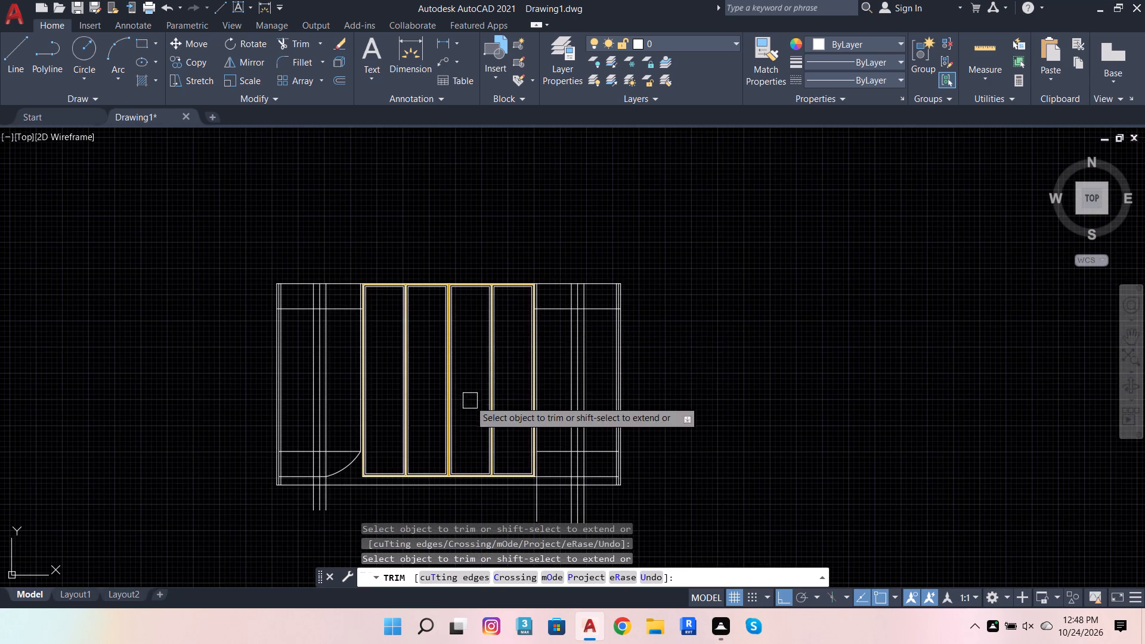
{"action": "scroll", "coordinate": [463, 408], "scroll_direction": "up", "scroll_amount": 1}
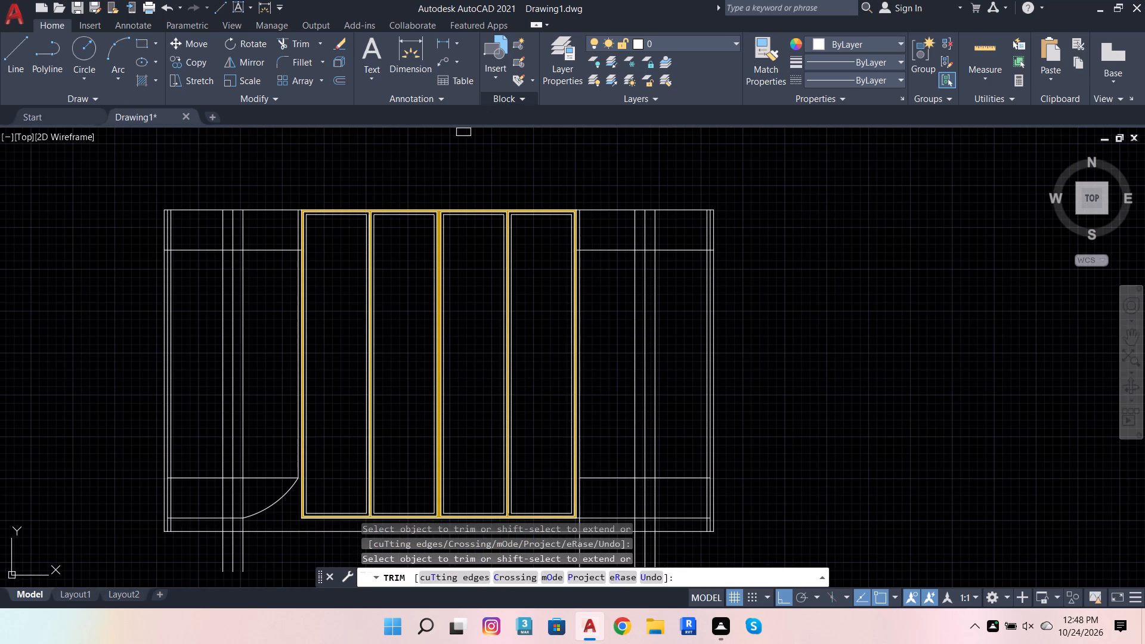
{"action": "scroll", "coordinate": [177, 527], "scroll_direction": "up", "scroll_amount": 1}
{"action": "key", "text": "Escape"}
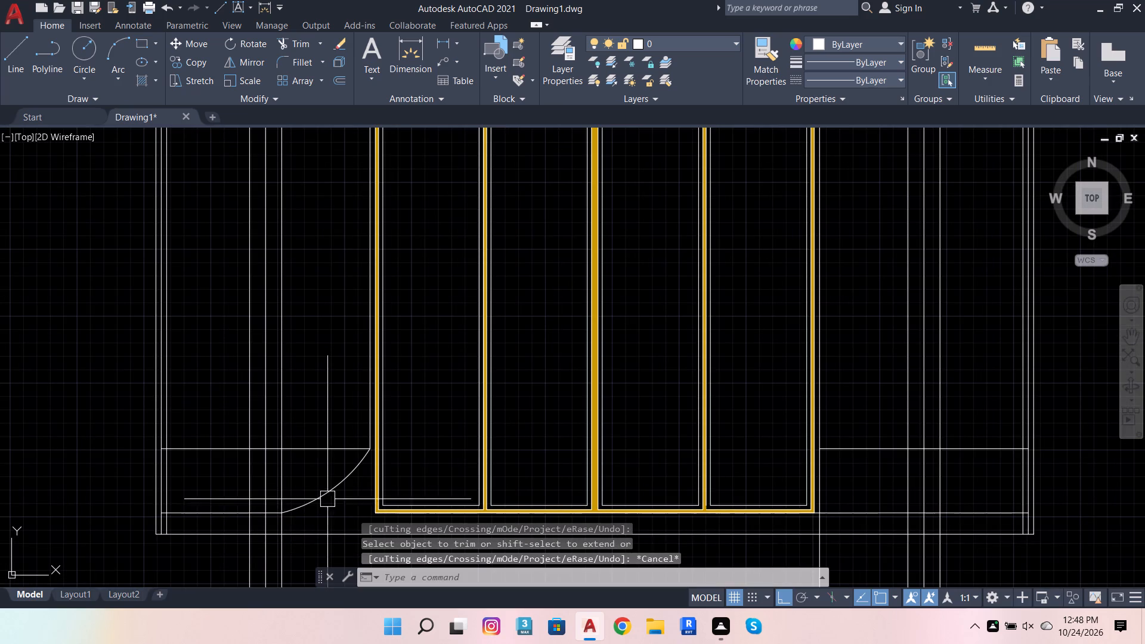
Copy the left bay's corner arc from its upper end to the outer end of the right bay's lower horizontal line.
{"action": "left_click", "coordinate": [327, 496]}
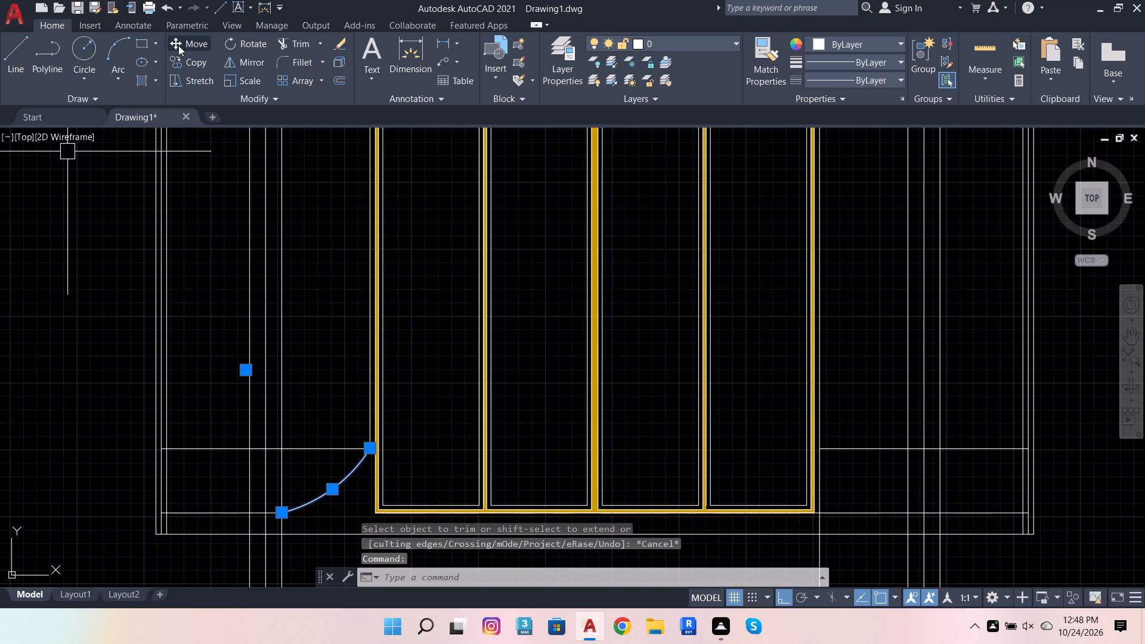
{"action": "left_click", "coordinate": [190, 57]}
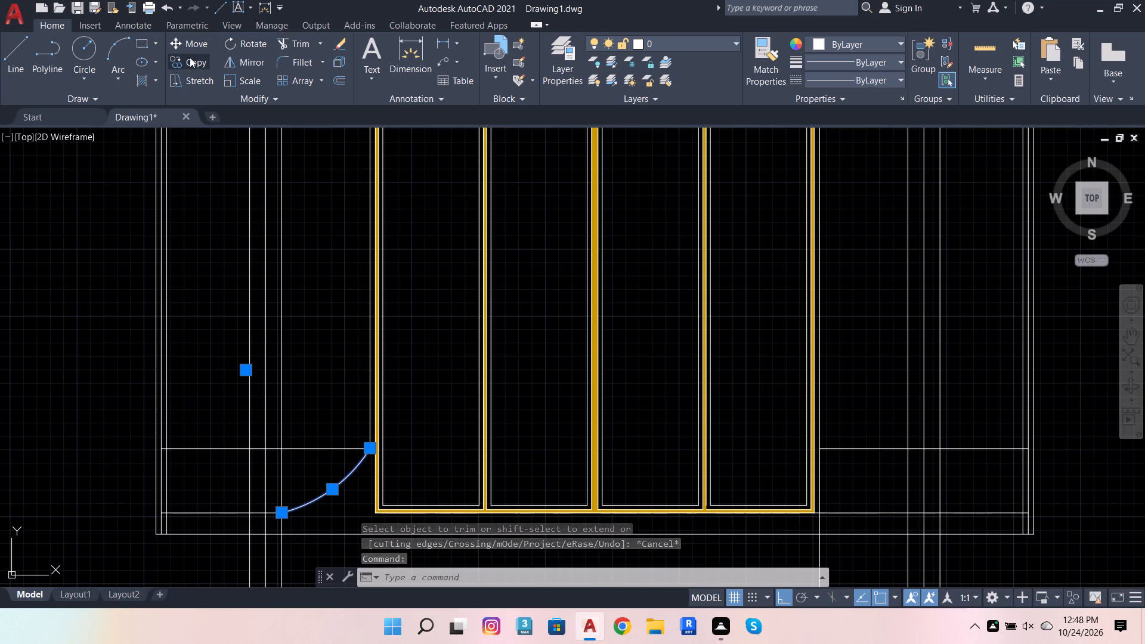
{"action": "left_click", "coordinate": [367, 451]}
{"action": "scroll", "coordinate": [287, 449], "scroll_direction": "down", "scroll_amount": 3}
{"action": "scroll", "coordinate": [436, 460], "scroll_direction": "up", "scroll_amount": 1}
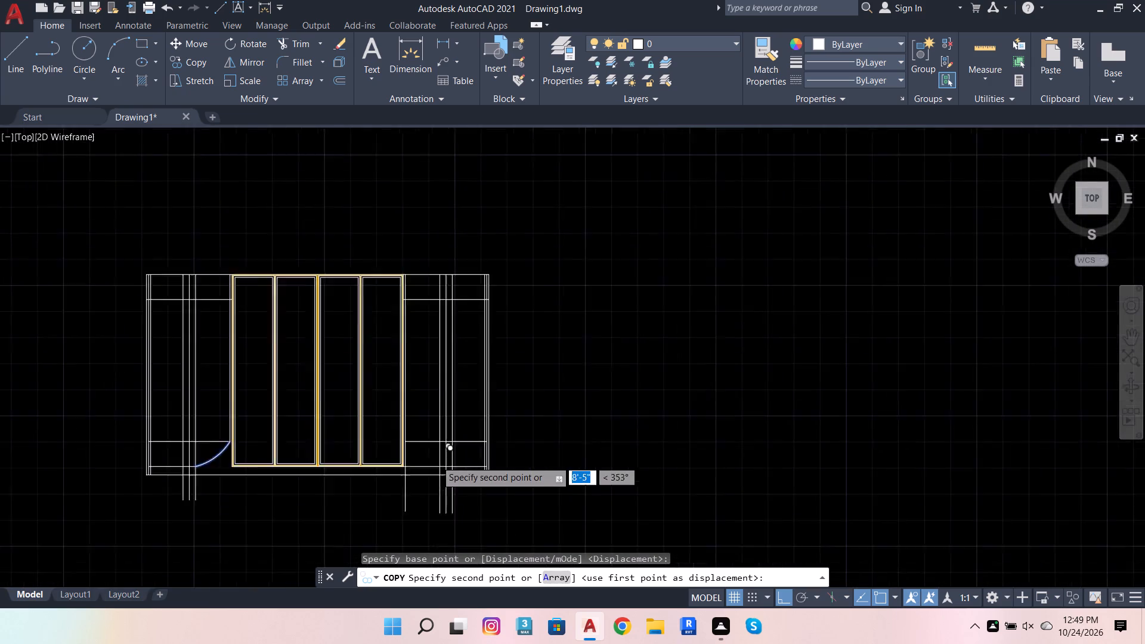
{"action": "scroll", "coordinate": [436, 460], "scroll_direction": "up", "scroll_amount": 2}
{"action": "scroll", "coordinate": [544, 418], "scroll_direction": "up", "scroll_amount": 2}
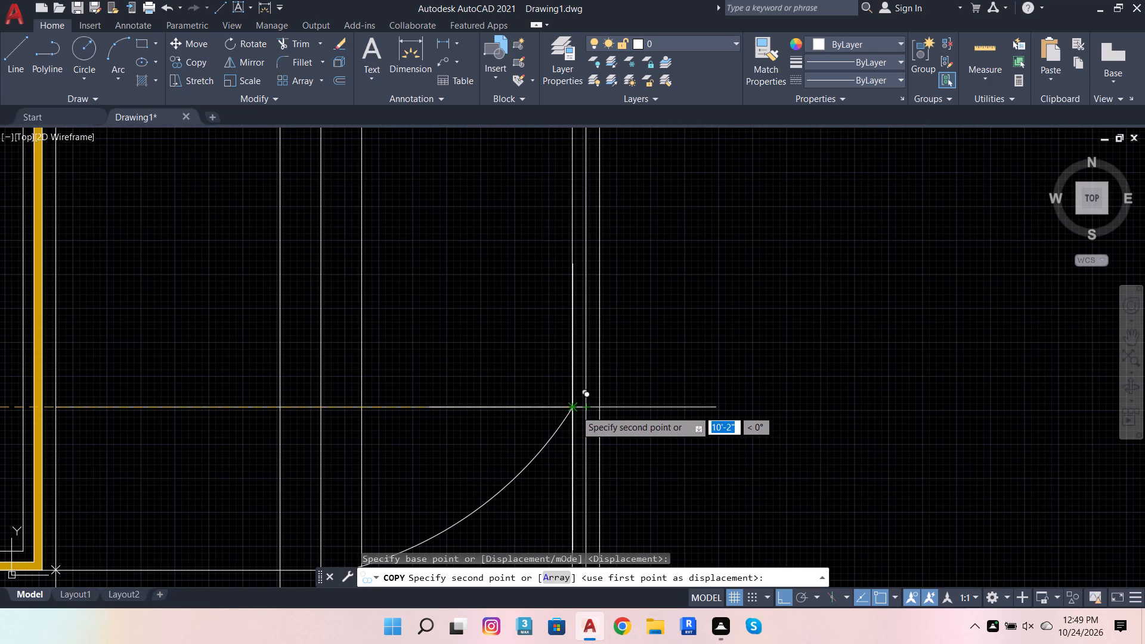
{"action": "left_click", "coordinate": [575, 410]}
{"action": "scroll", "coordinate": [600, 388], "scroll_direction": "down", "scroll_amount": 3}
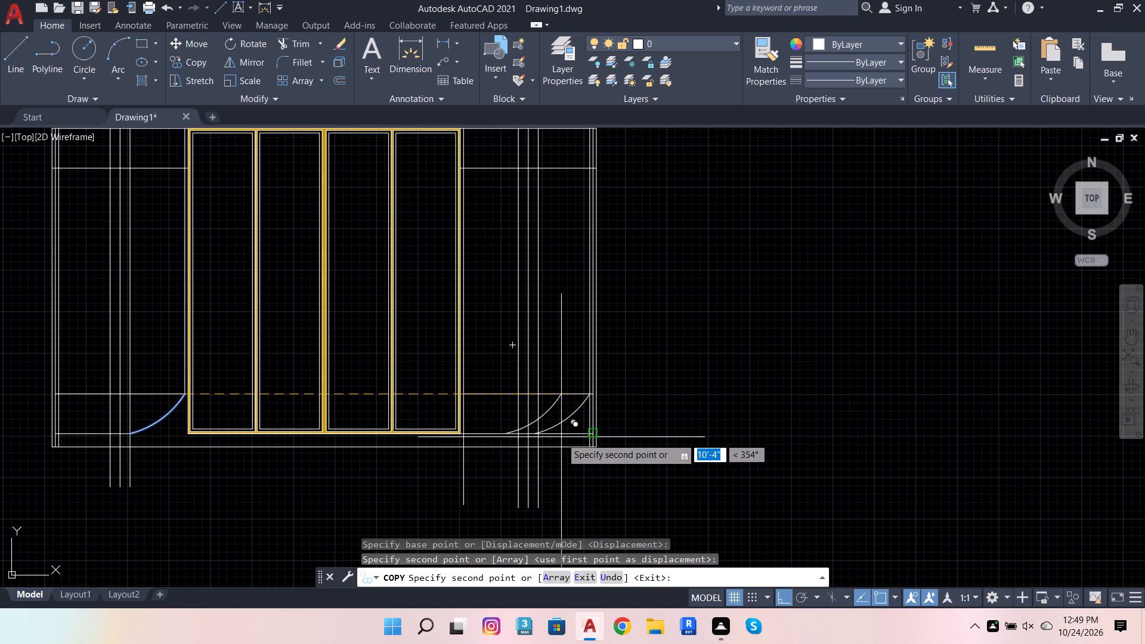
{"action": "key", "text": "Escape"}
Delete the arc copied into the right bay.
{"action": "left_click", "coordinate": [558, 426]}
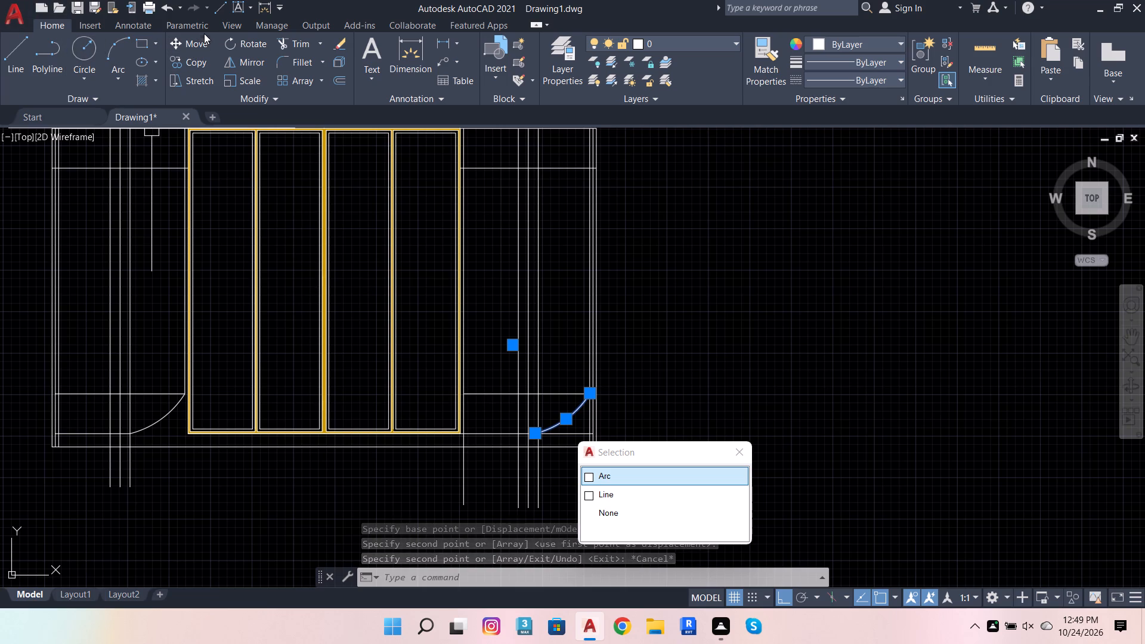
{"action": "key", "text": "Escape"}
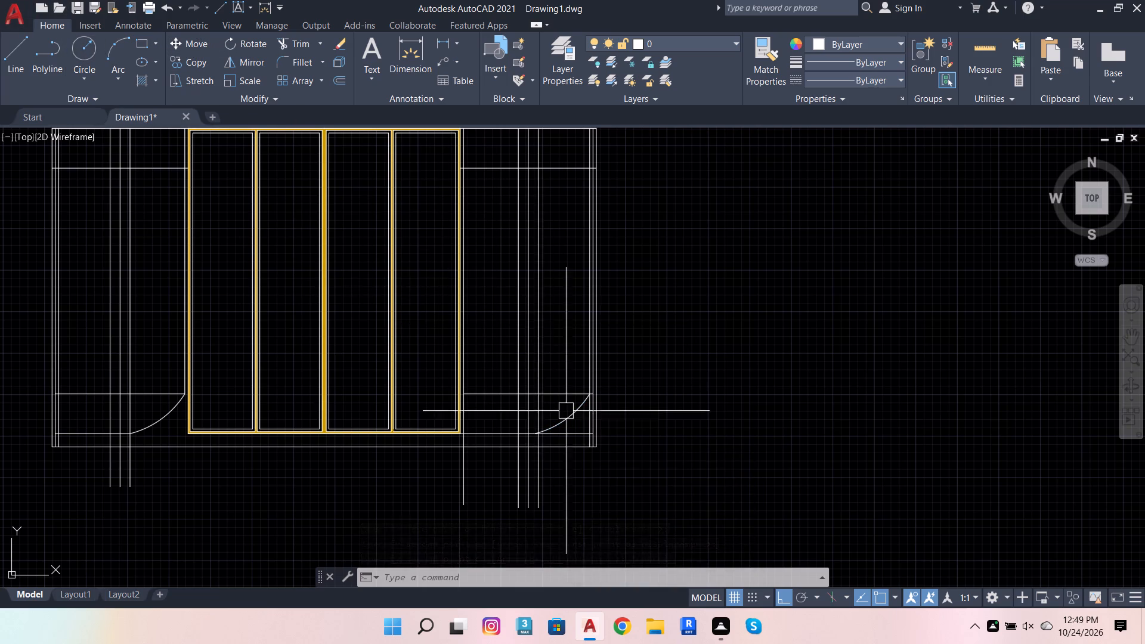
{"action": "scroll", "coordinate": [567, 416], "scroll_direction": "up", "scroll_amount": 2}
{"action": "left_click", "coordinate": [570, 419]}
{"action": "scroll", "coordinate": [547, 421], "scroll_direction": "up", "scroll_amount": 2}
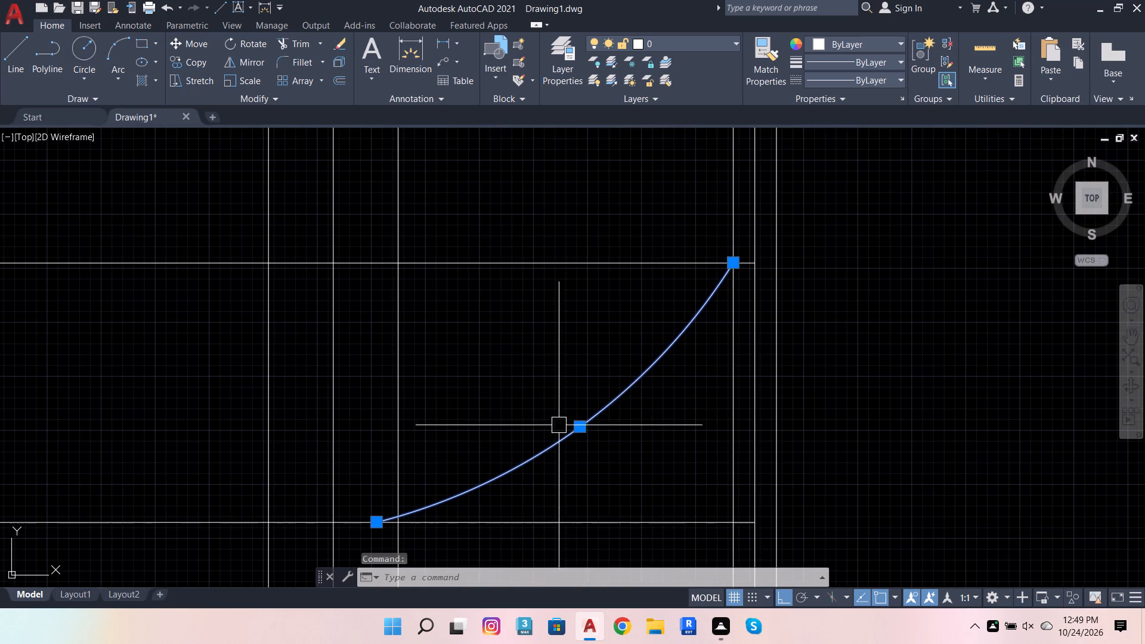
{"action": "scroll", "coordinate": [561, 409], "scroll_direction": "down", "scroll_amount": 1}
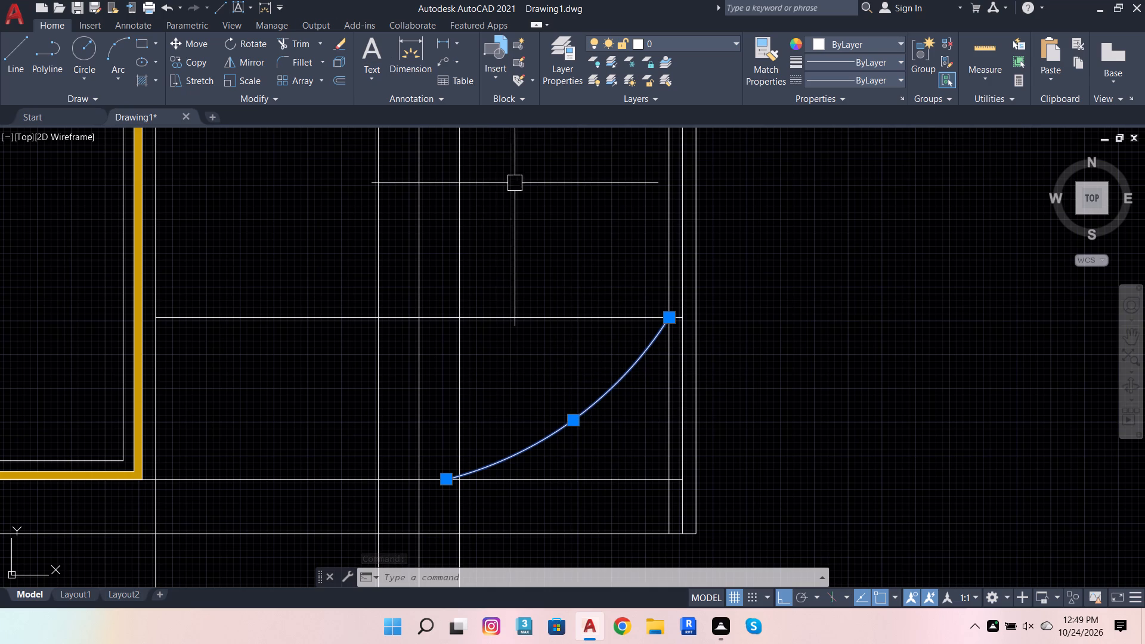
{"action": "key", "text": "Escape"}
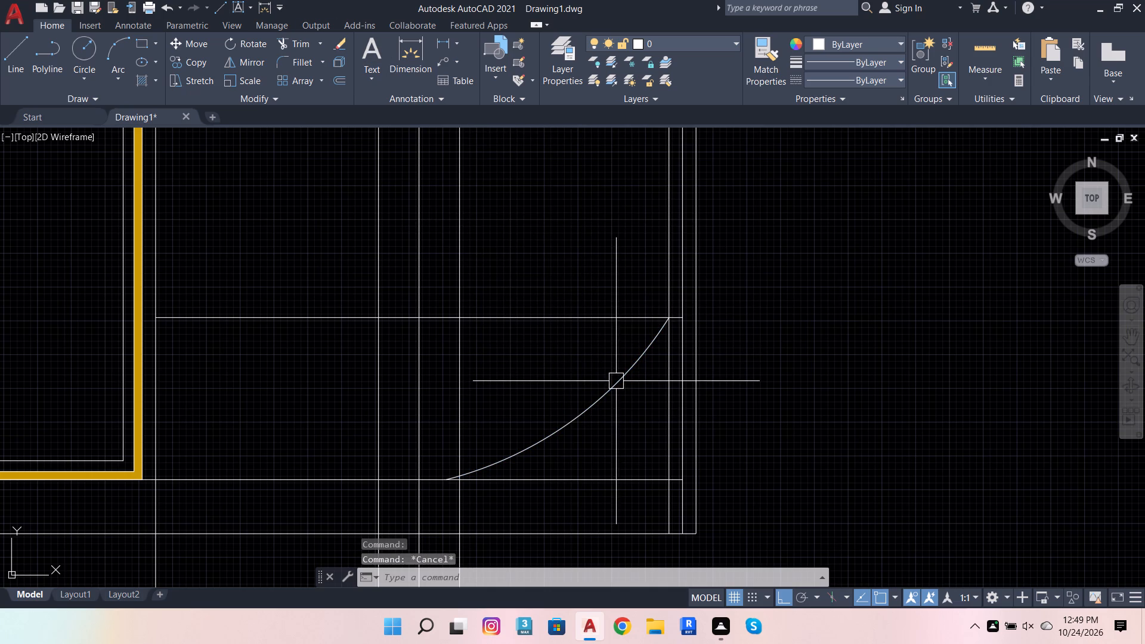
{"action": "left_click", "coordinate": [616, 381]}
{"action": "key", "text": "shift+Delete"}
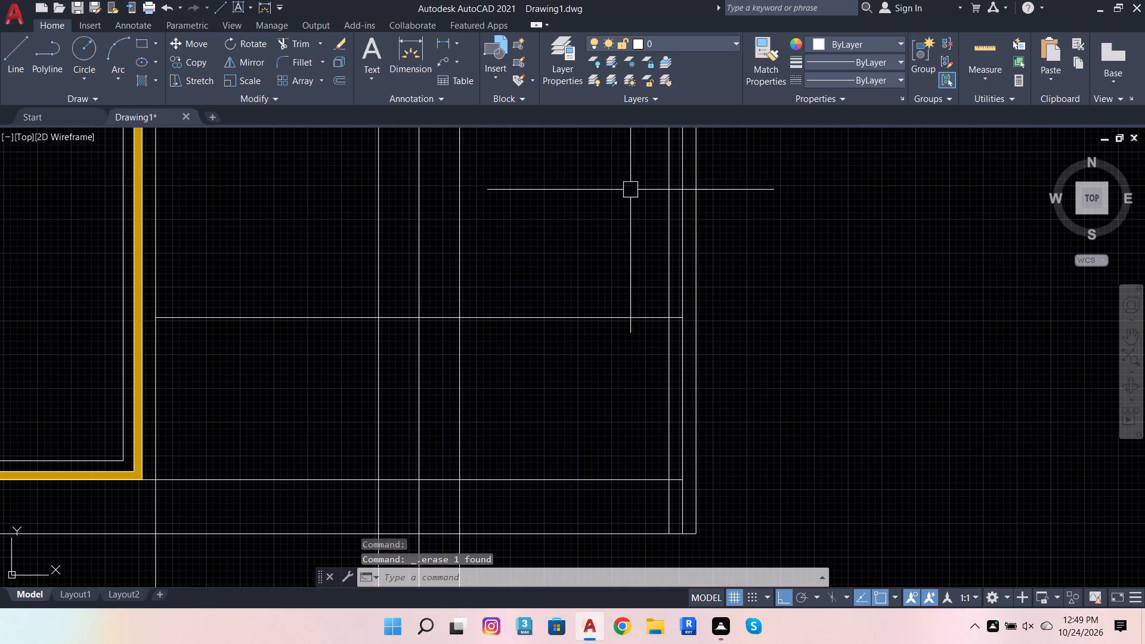
Draw a three-point arc in the right bay from the outermost divider at the base line, through the lower horizontal line's outer vertical intersection, to about 32'-6", 14'-10".
{"action": "left_click", "coordinate": [124, 52]}
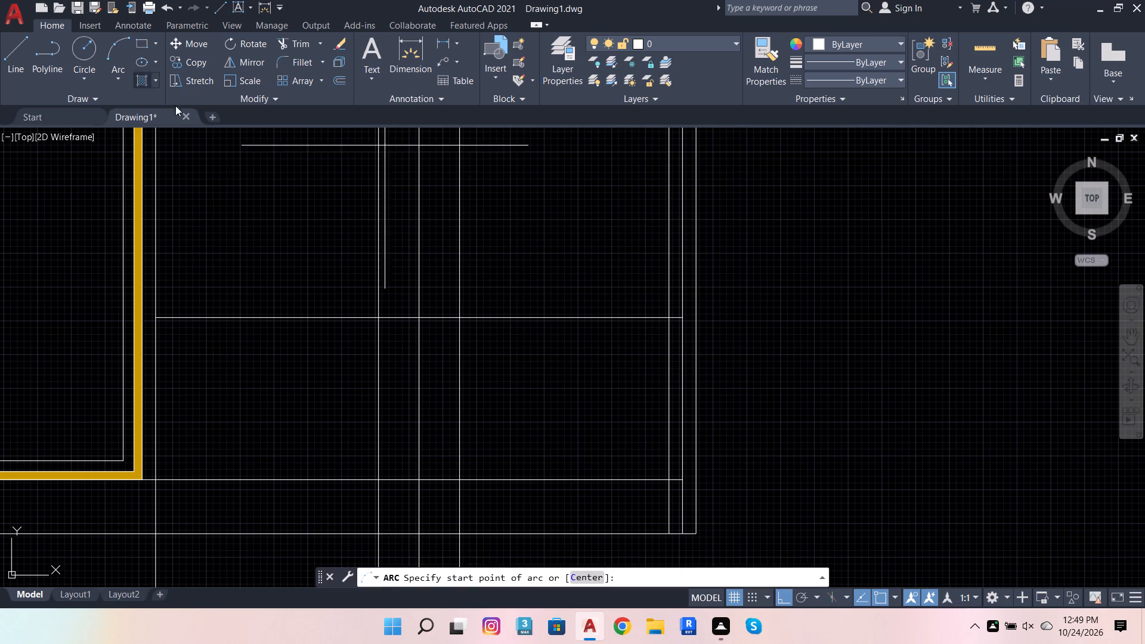
{"action": "left_click", "coordinate": [462, 481]}
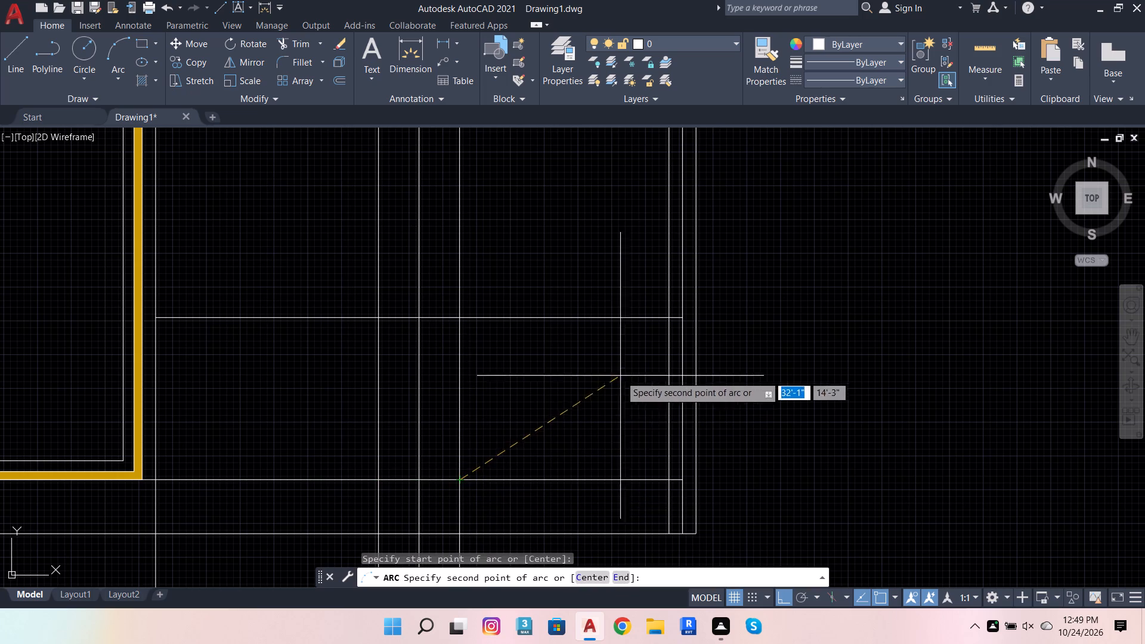
{"action": "left_click", "coordinate": [670, 317]}
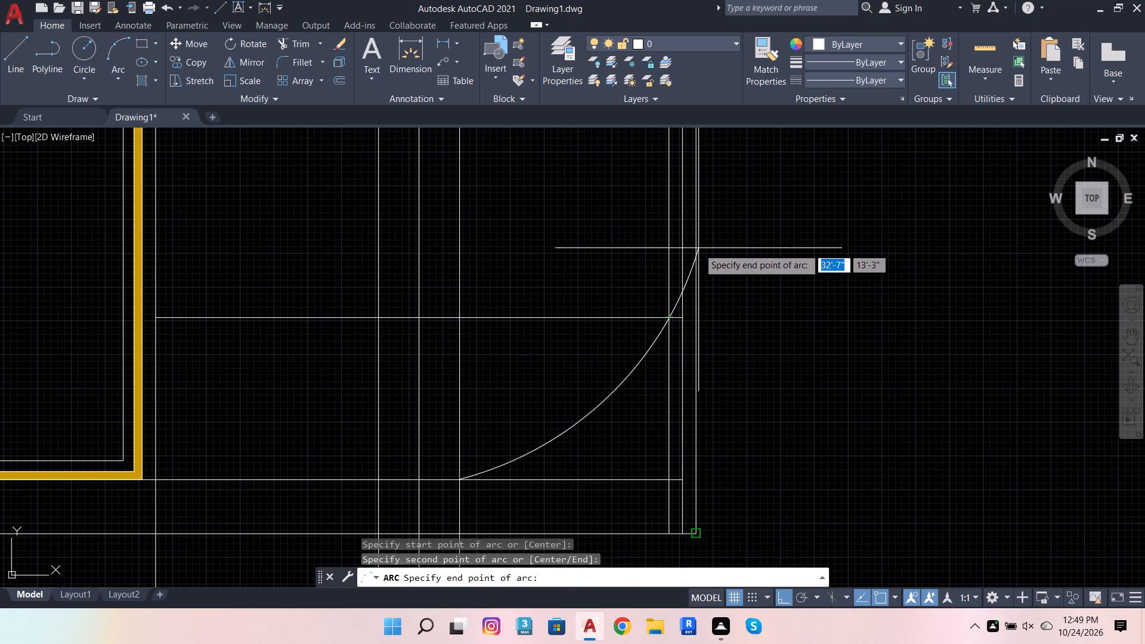
{"action": "scroll", "coordinate": [679, 271], "scroll_direction": "up", "scroll_amount": 1}
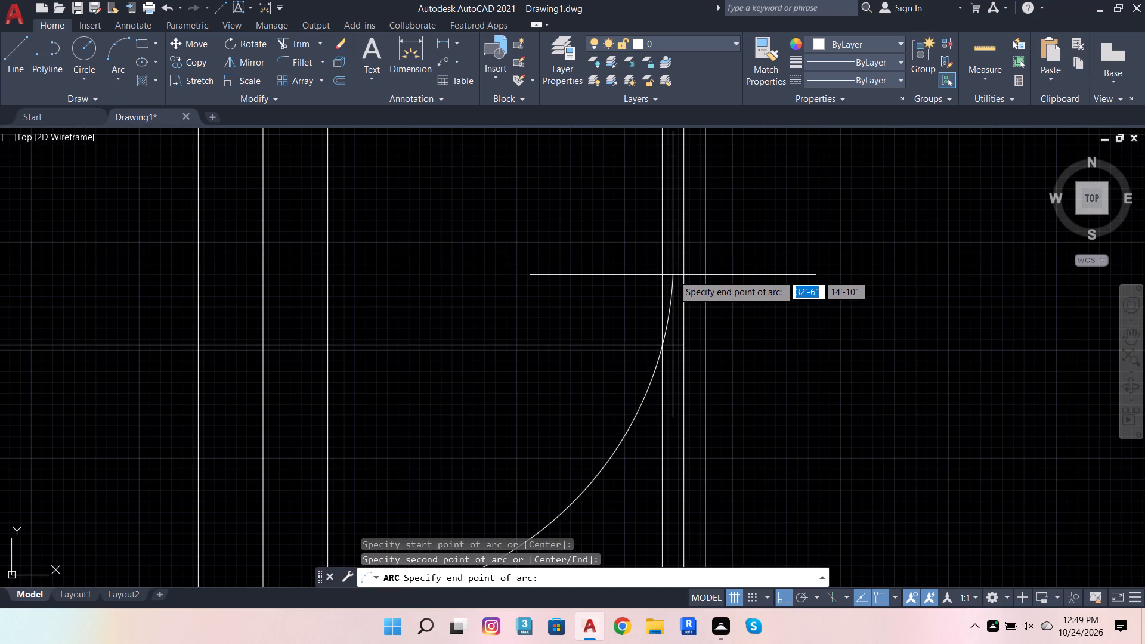
{"action": "left_click", "coordinate": [672, 268]}
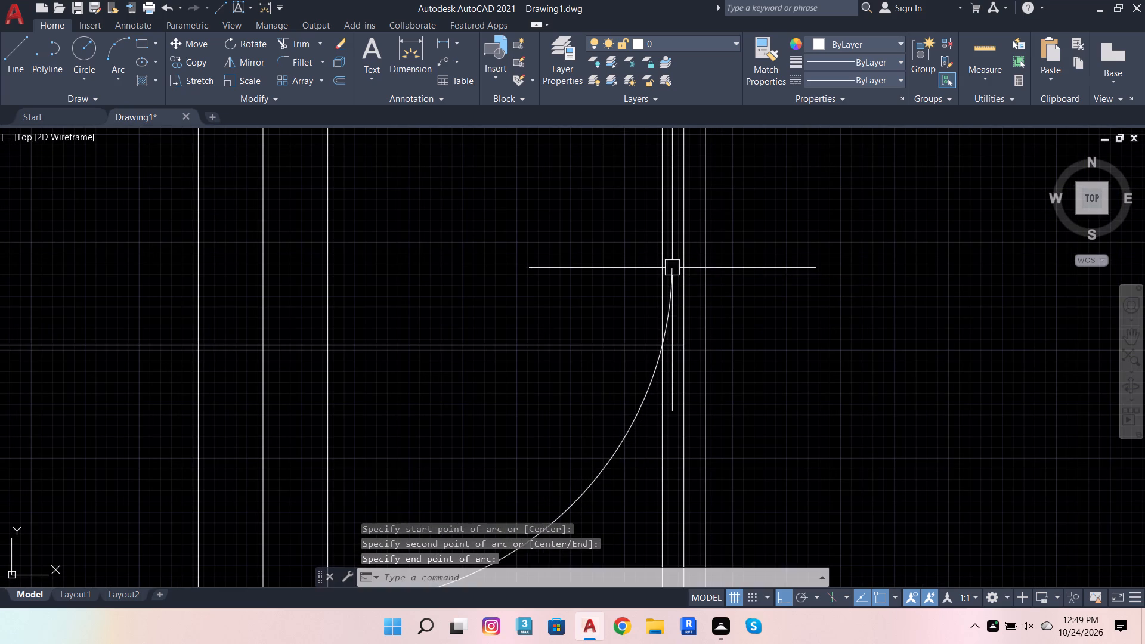
Trim the right bay arc's excess above the lower horizontal line and that line's short stub beyond the arc.
{"action": "scroll", "coordinate": [727, 257], "scroll_direction": "down", "scroll_amount": 2}
{"action": "scroll", "coordinate": [646, 385], "scroll_direction": "up", "scroll_amount": 3}
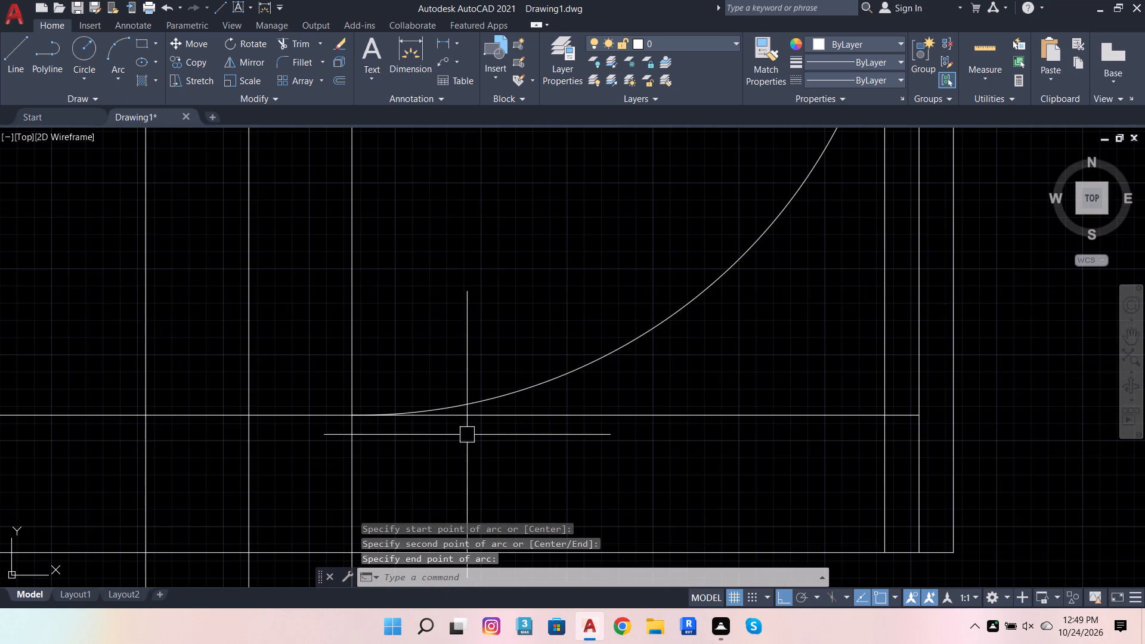
{"action": "scroll", "coordinate": [465, 435], "scroll_direction": "up", "scroll_amount": 2}
{"action": "scroll", "coordinate": [25, 432], "scroll_direction": "down", "scroll_amount": 3}
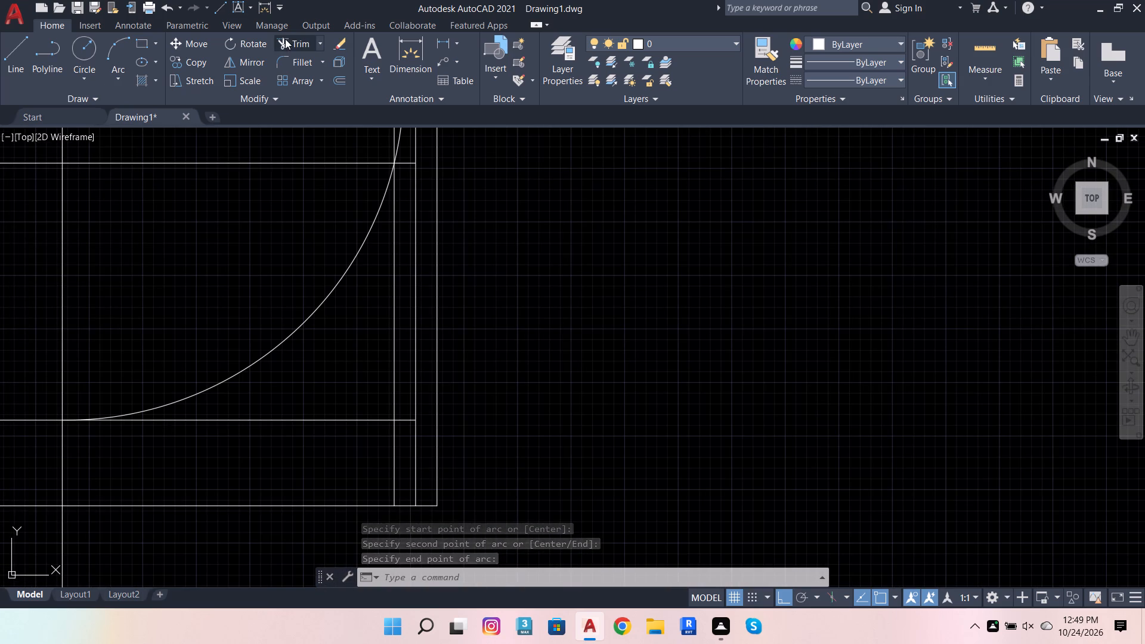
{"action": "left_click", "coordinate": [285, 39]}
{"action": "scroll", "coordinate": [402, 154], "scroll_direction": "up", "scroll_amount": 2}
{"action": "left_click", "coordinate": [392, 144]}
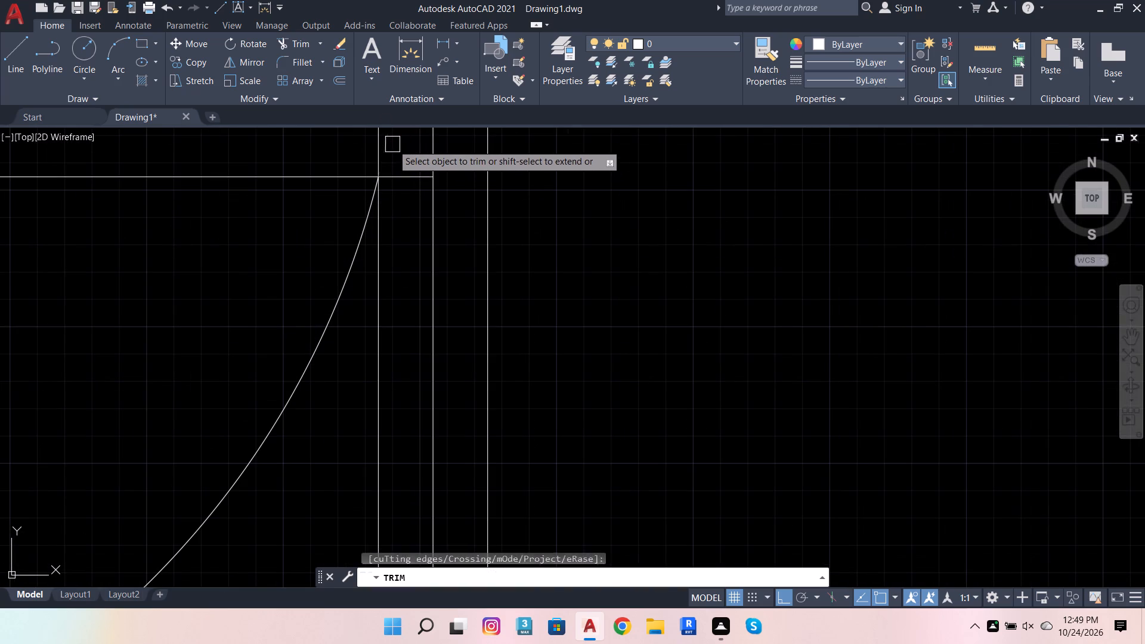
{"action": "left_click", "coordinate": [410, 182]}
Trim the right bay's outer vertical line below the arc's upper end, including the leftover piece under the base line.
{"action": "scroll", "coordinate": [662, 249], "scroll_direction": "down", "scroll_amount": 3}
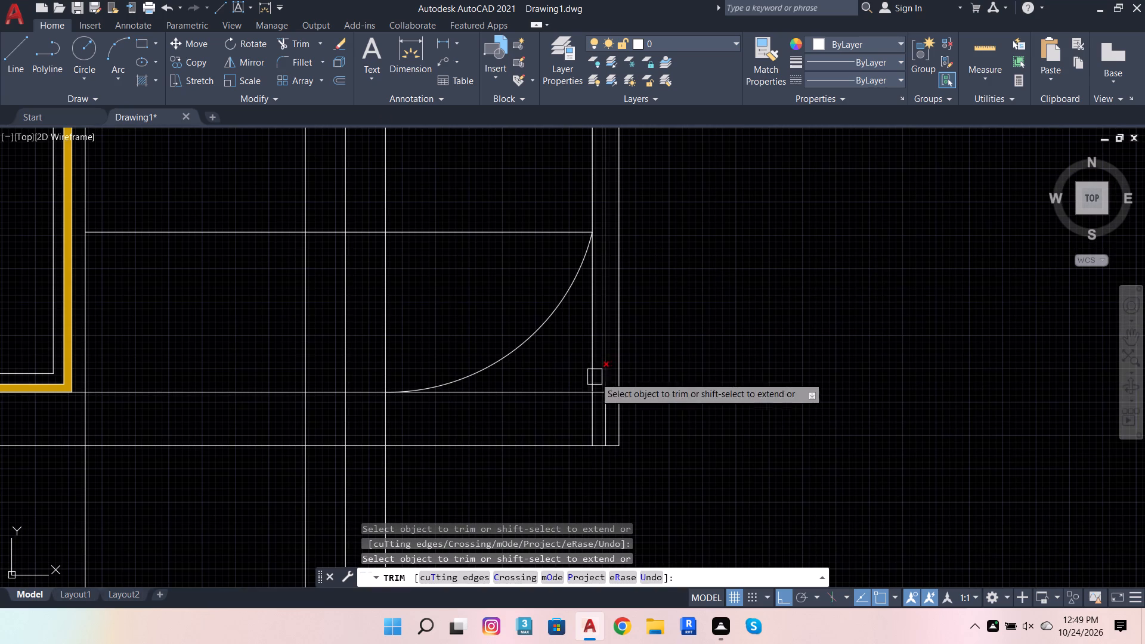
{"action": "left_click", "coordinate": [587, 378]}
{"action": "scroll", "coordinate": [592, 389], "scroll_direction": "up", "scroll_amount": 3}
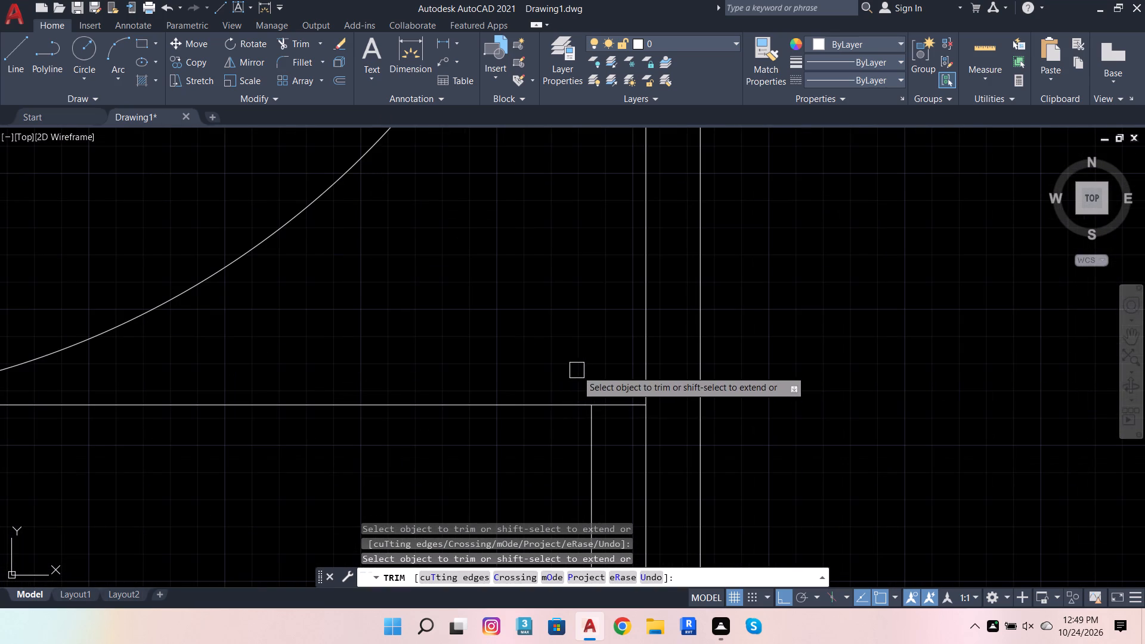
{"action": "scroll", "coordinate": [596, 364], "scroll_direction": "down", "scroll_amount": 3}
{"action": "scroll", "coordinate": [603, 373], "scroll_direction": "up", "scroll_amount": 2}
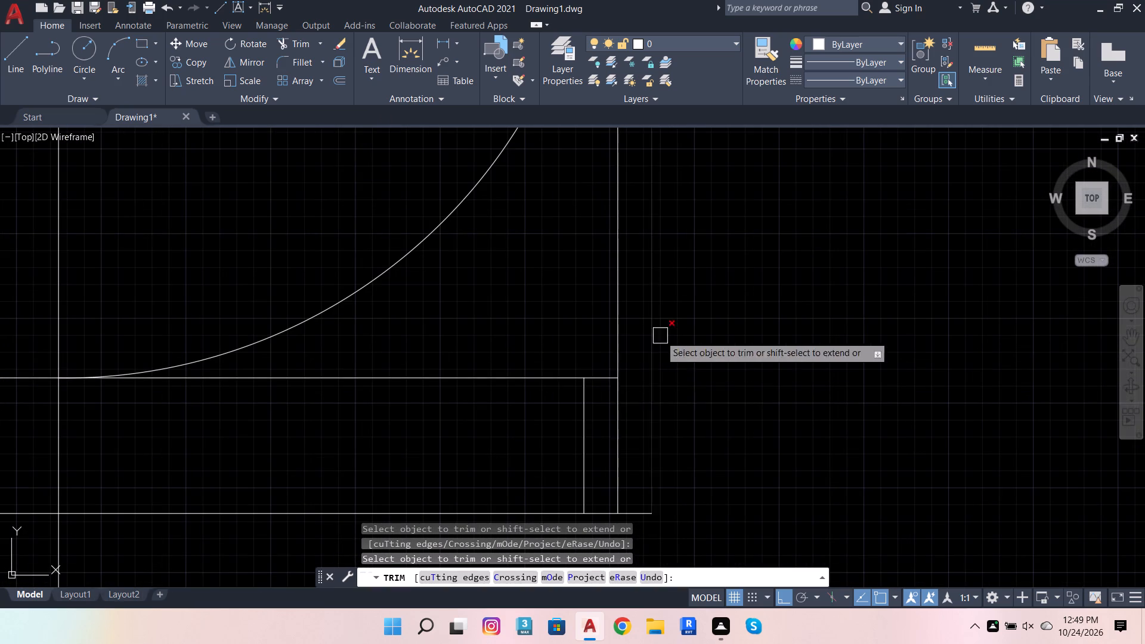
{"action": "scroll", "coordinate": [790, 363], "scroll_direction": "down", "scroll_amount": 3}
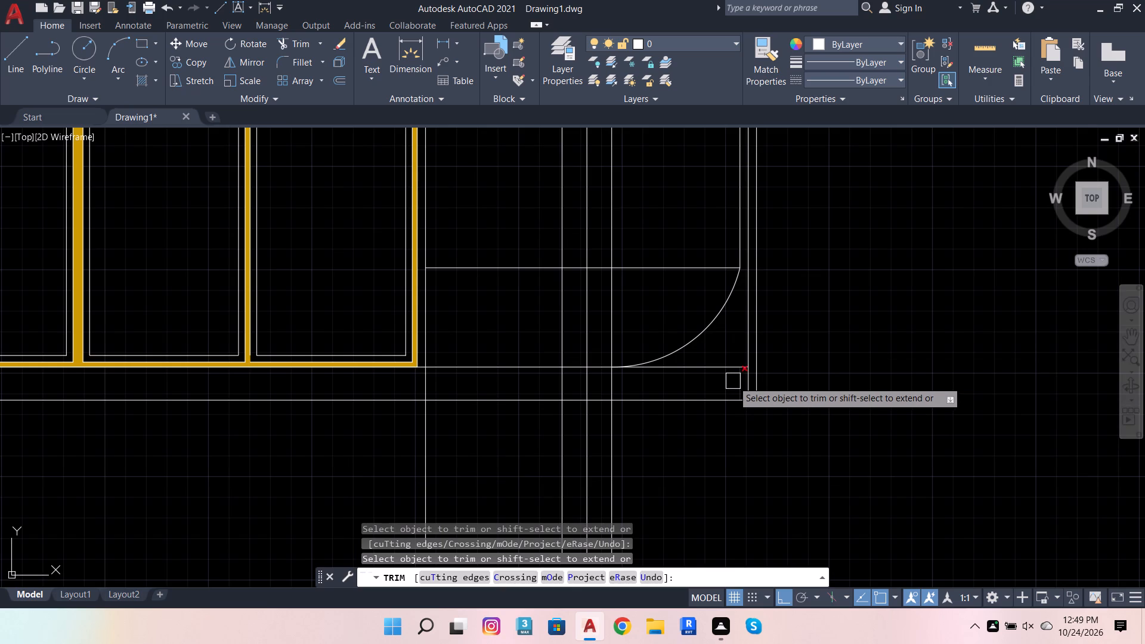
{"action": "left_click", "coordinate": [733, 381]}
{"action": "key", "text": "Escape"}
Mirror the right bay's arc about the middle divider line, keeping the source arc.
{"action": "left_click", "coordinate": [707, 341]}
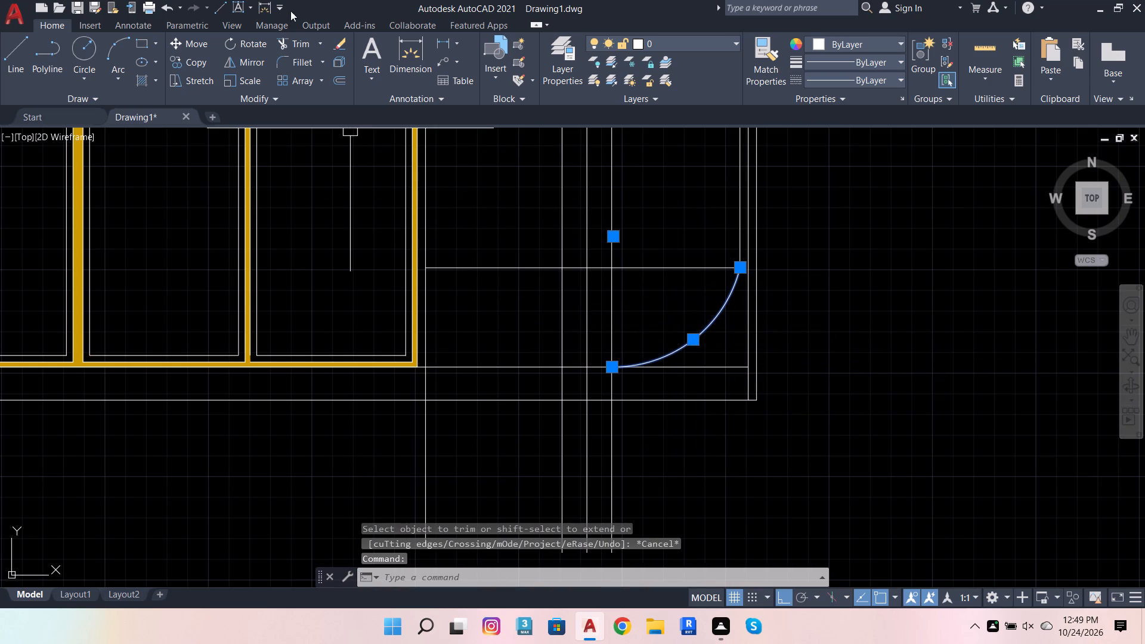
{"action": "left_click", "coordinate": [243, 57]}
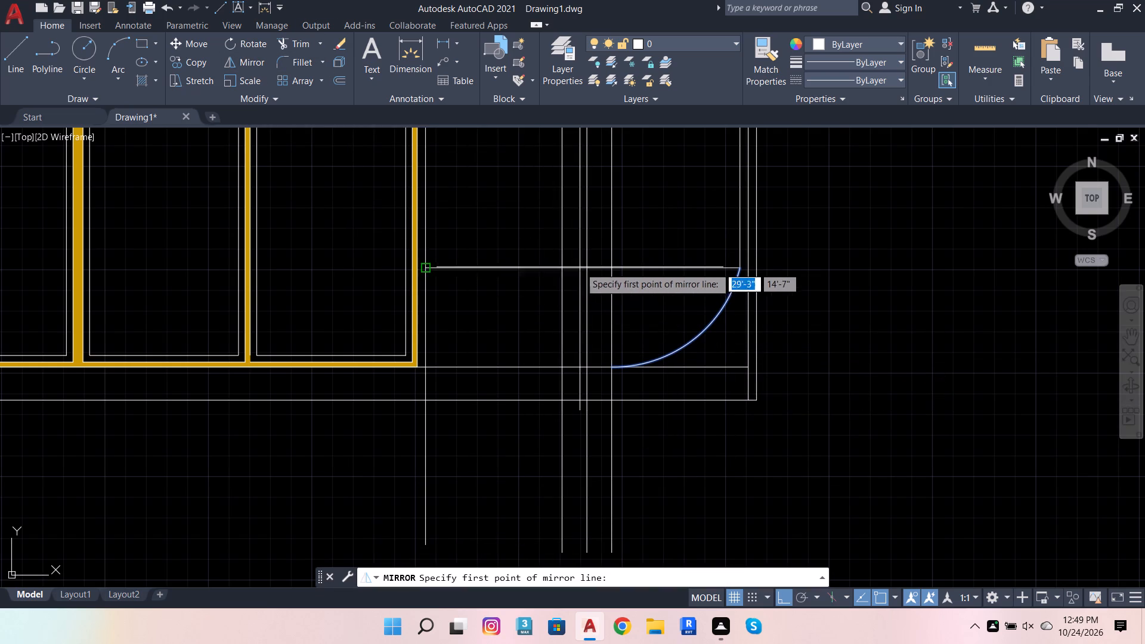
{"action": "left_click", "coordinate": [587, 269]}
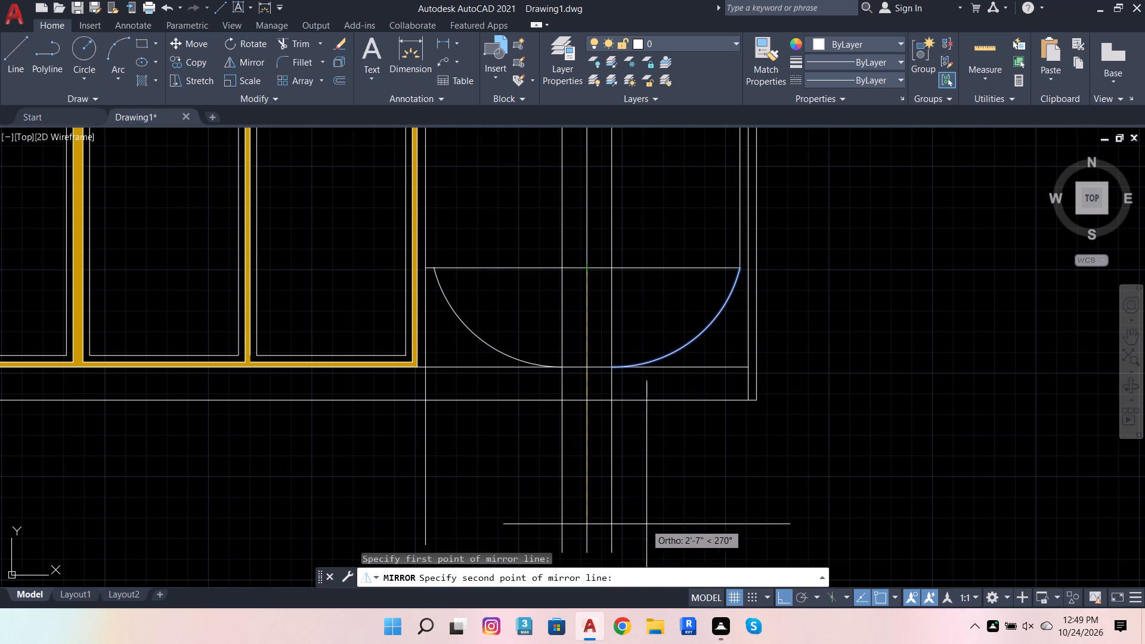
{"action": "left_click", "coordinate": [663, 521]}
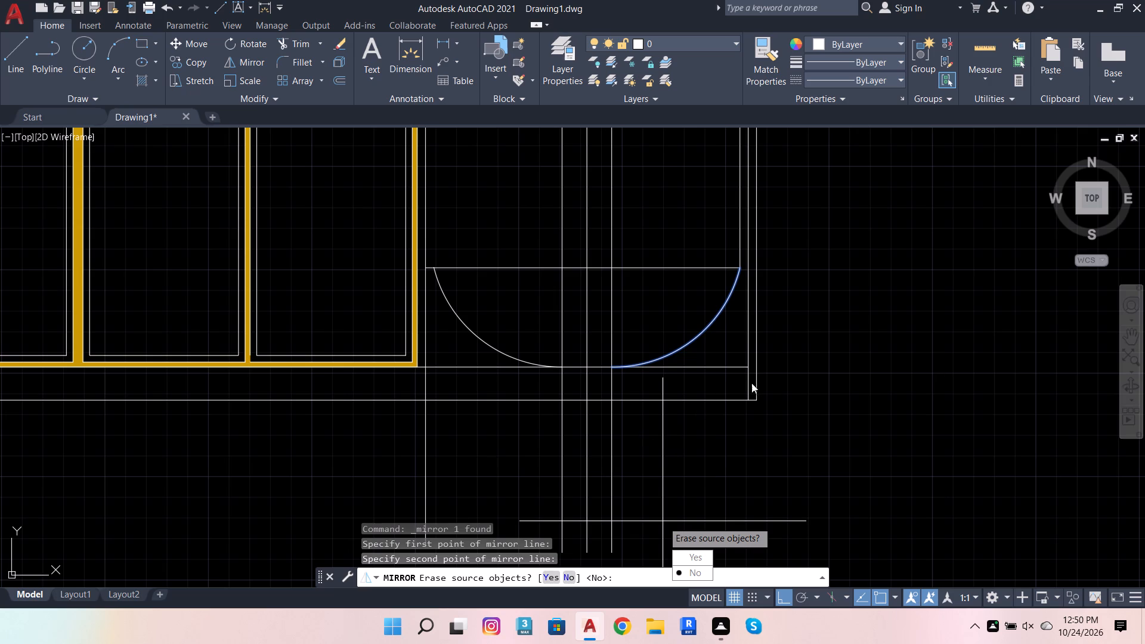
{"action": "left_click_drag", "start_coordinate": [691, 578], "coordinate": [664, 521]}
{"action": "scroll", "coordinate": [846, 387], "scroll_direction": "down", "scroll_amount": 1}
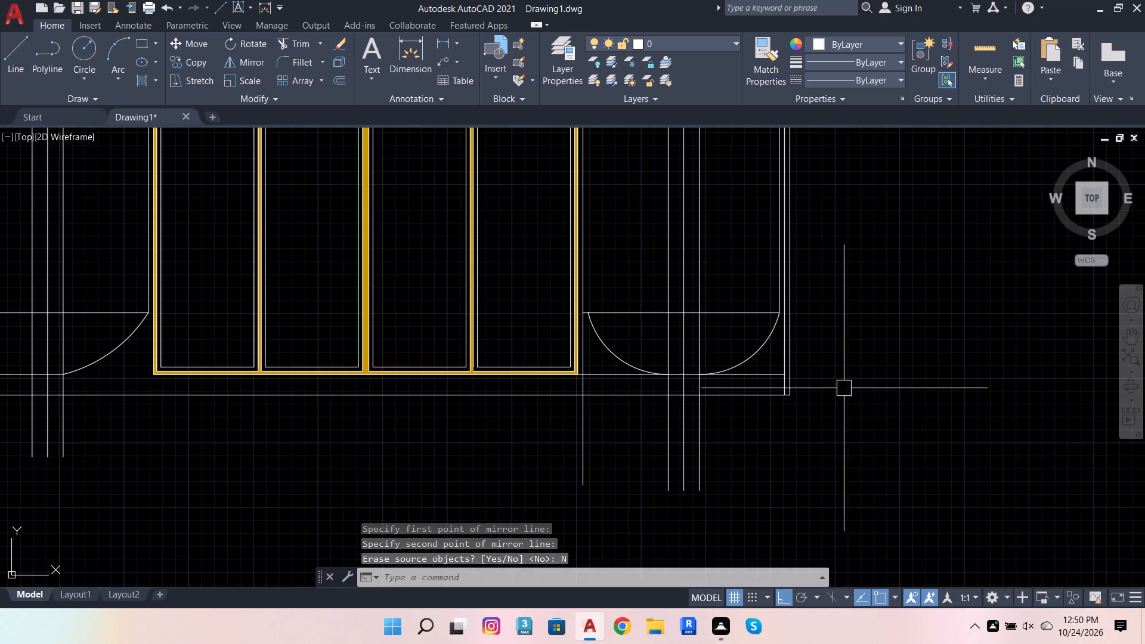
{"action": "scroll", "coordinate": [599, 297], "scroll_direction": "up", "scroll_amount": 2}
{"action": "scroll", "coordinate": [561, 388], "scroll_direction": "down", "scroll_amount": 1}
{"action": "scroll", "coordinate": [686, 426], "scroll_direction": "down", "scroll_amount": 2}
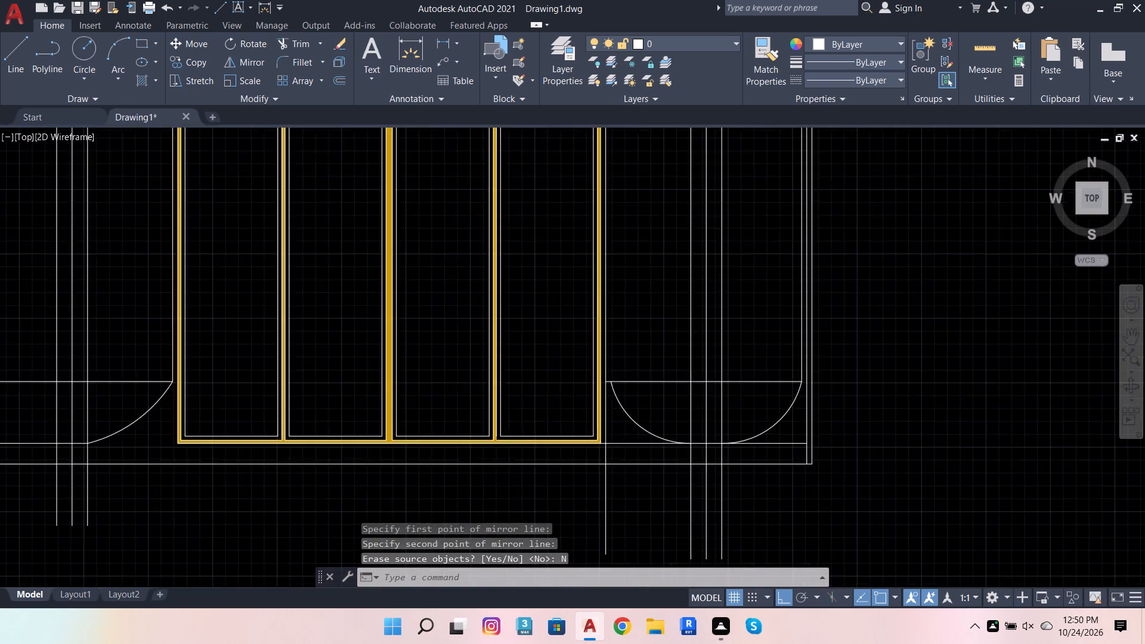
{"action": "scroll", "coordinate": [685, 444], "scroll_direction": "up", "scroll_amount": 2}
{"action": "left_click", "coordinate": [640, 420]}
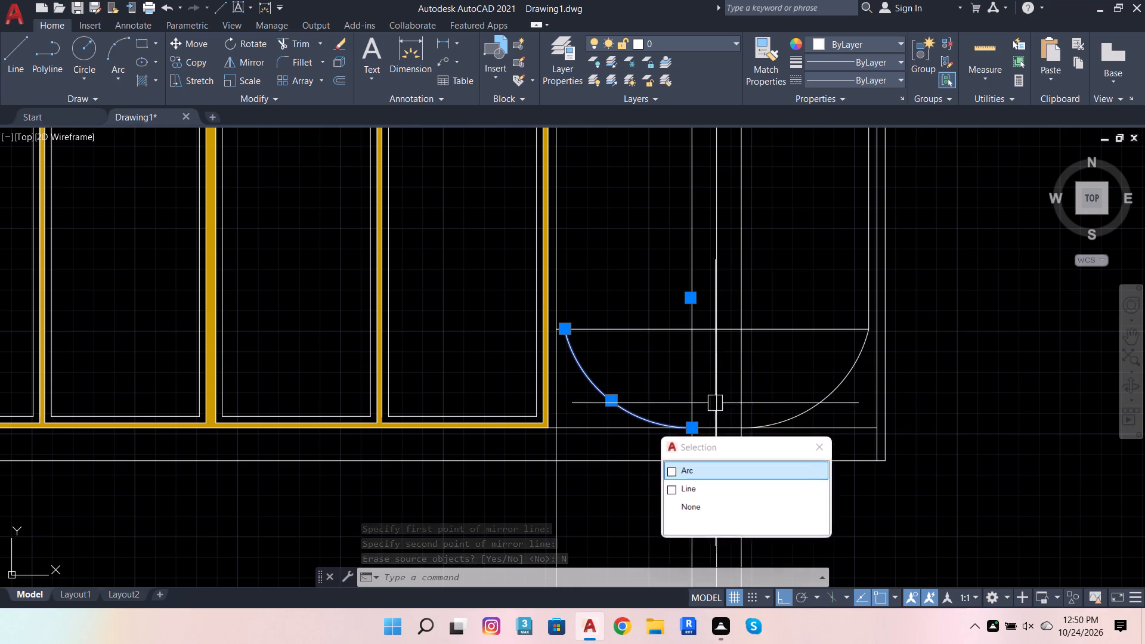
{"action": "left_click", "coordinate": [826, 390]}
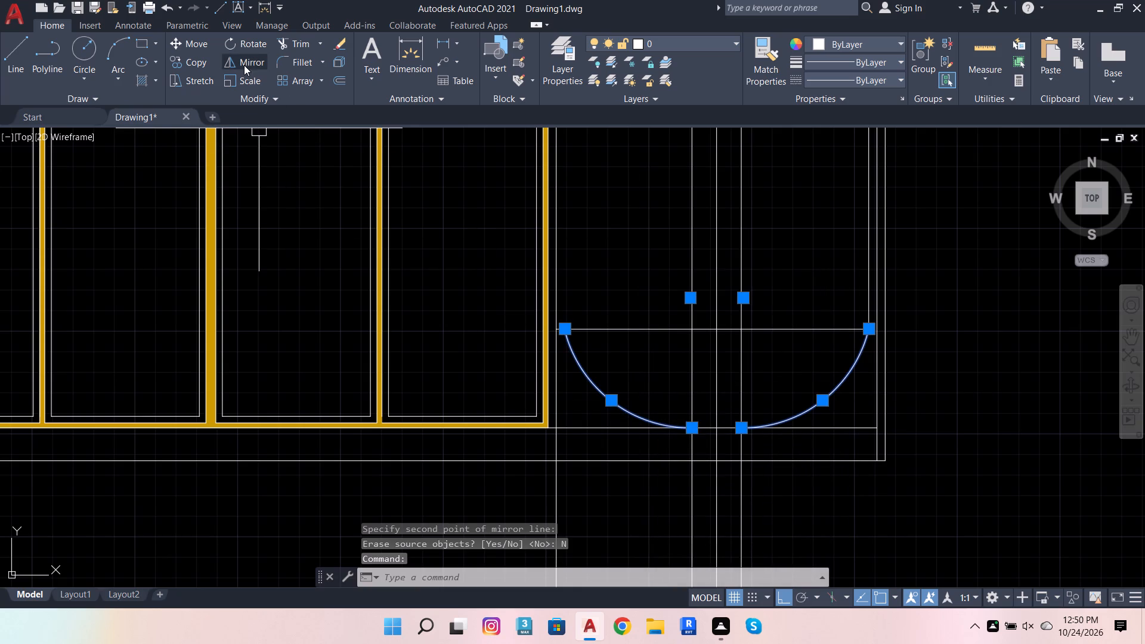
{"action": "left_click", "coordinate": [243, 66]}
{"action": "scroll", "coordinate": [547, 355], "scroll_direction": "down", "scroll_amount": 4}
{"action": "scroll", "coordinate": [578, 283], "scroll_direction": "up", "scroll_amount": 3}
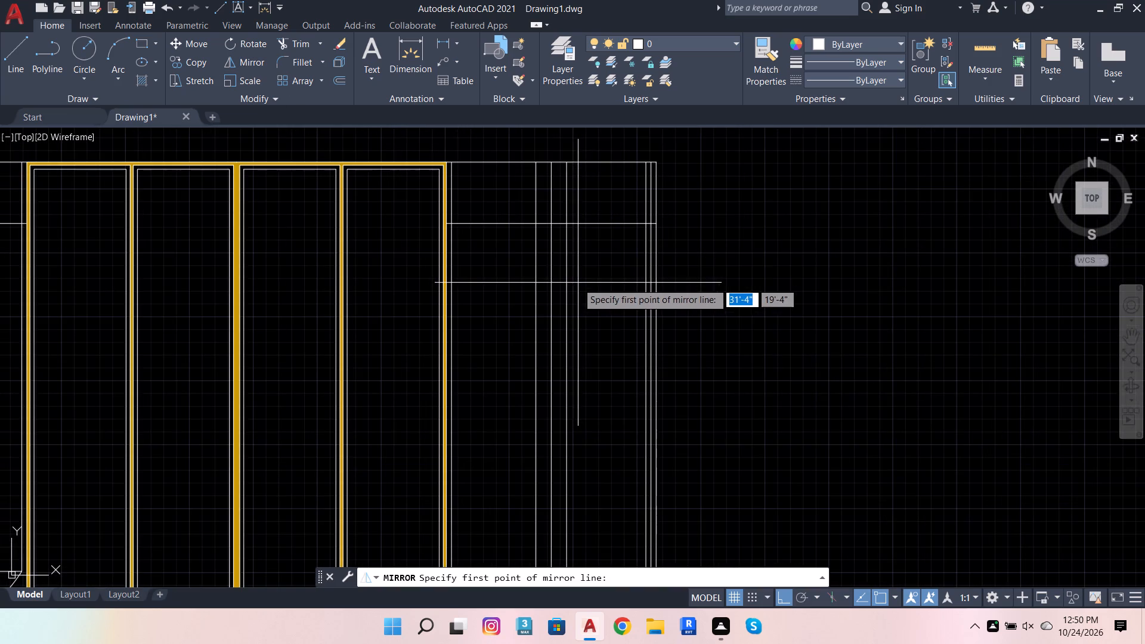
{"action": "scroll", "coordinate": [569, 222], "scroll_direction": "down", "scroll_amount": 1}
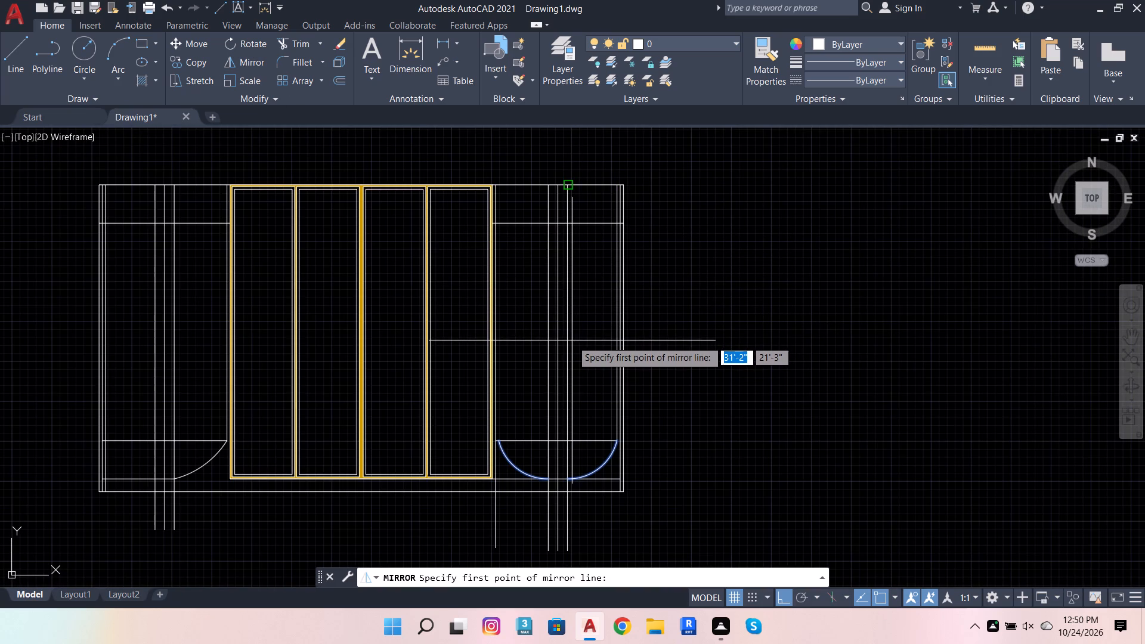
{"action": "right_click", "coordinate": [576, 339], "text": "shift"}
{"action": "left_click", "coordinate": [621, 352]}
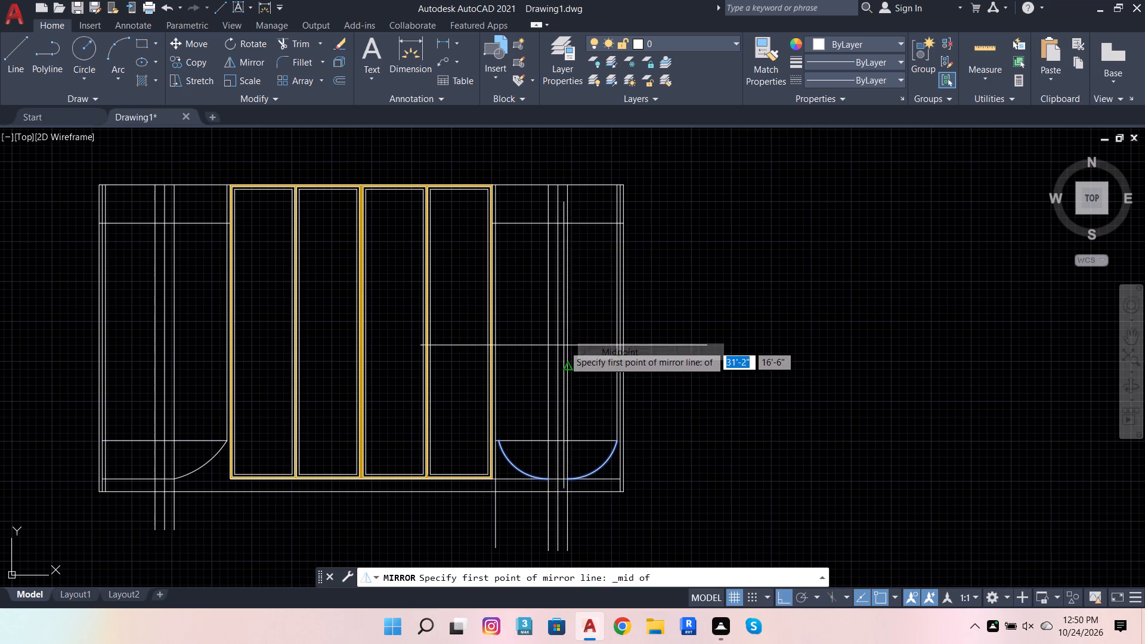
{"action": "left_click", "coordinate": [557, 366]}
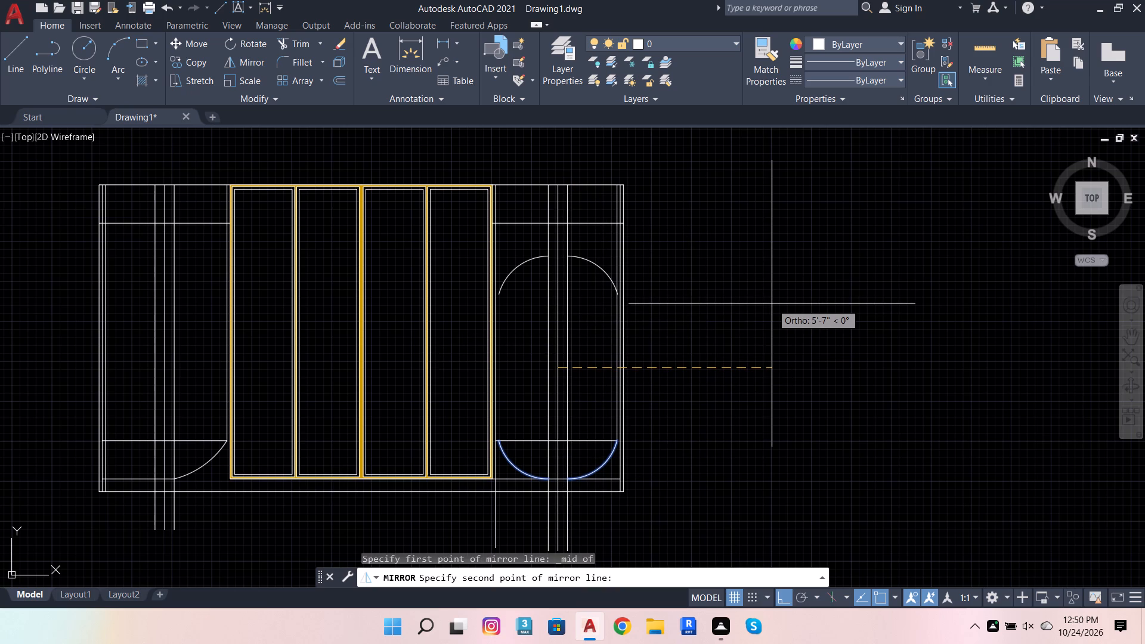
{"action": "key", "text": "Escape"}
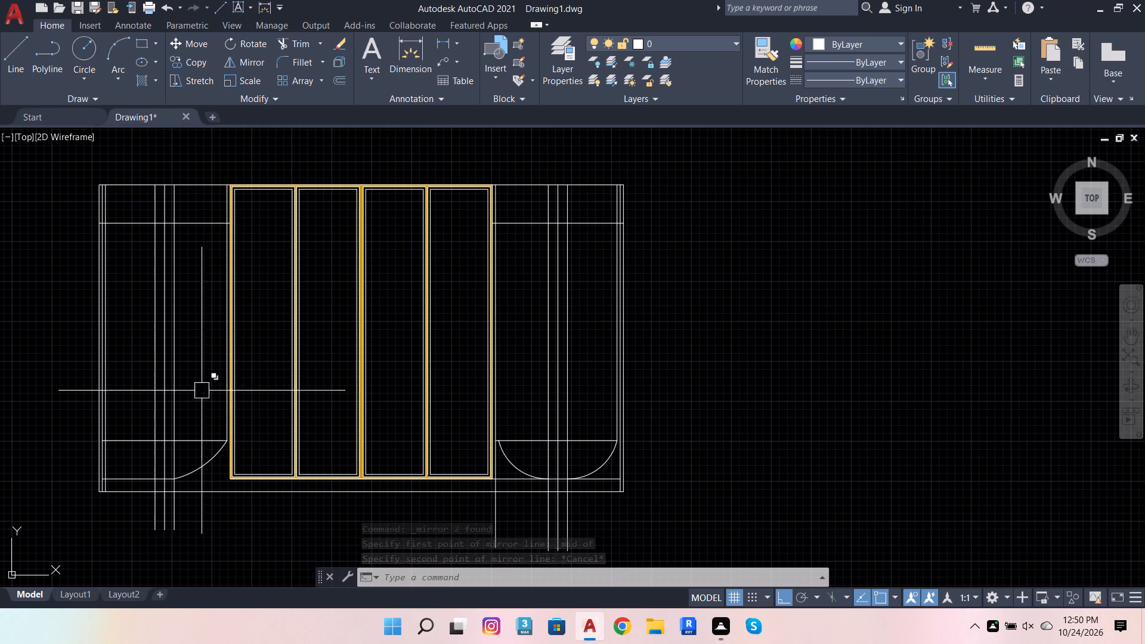
Delete the left bay's existing corner arc beside the doors.
{"action": "scroll", "coordinate": [181, 480], "scroll_direction": "up", "scroll_amount": 2}
{"action": "left_click", "coordinate": [222, 418]}
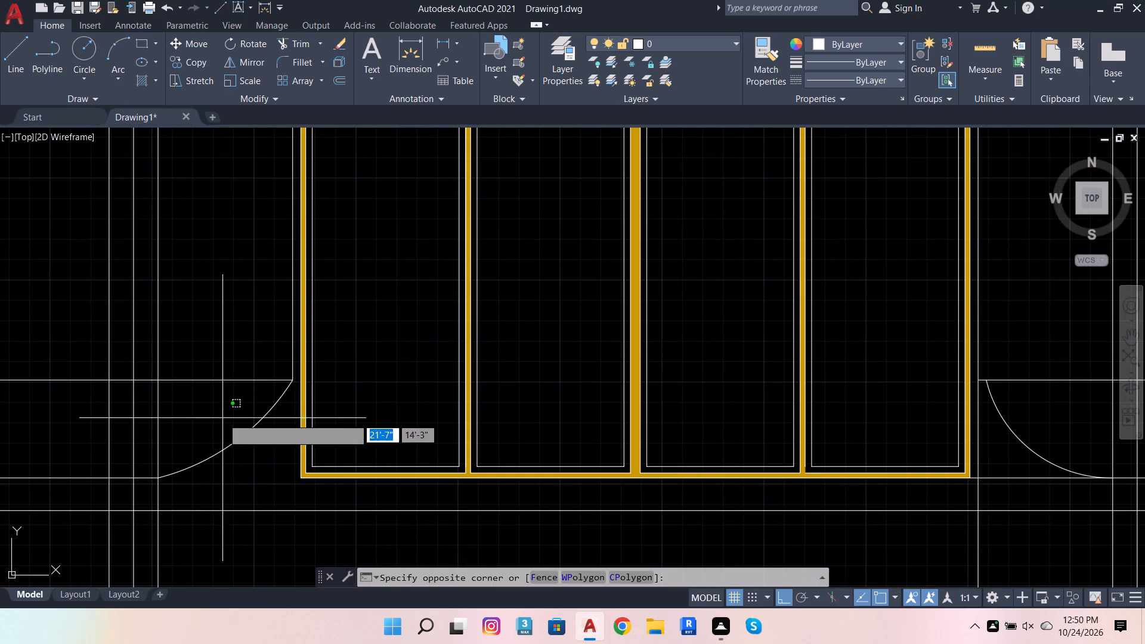
{"action": "left_click", "coordinate": [240, 447]}
{"action": "left_click", "coordinate": [256, 451]}
{"action": "left_click", "coordinate": [214, 422]}
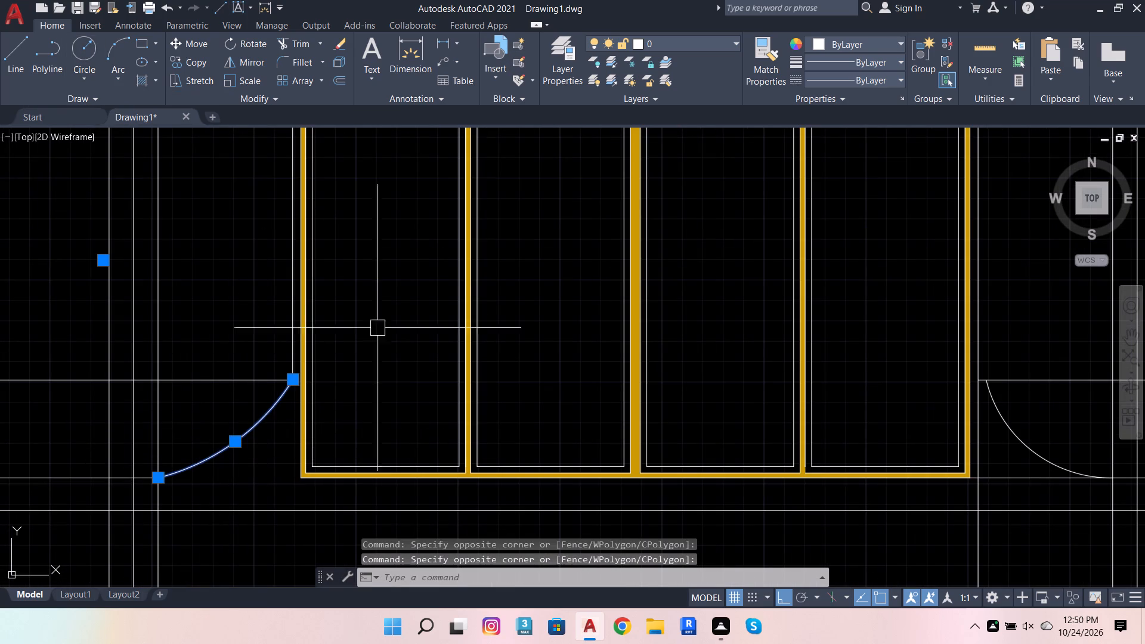
{"action": "key", "text": "shift+Delete"}
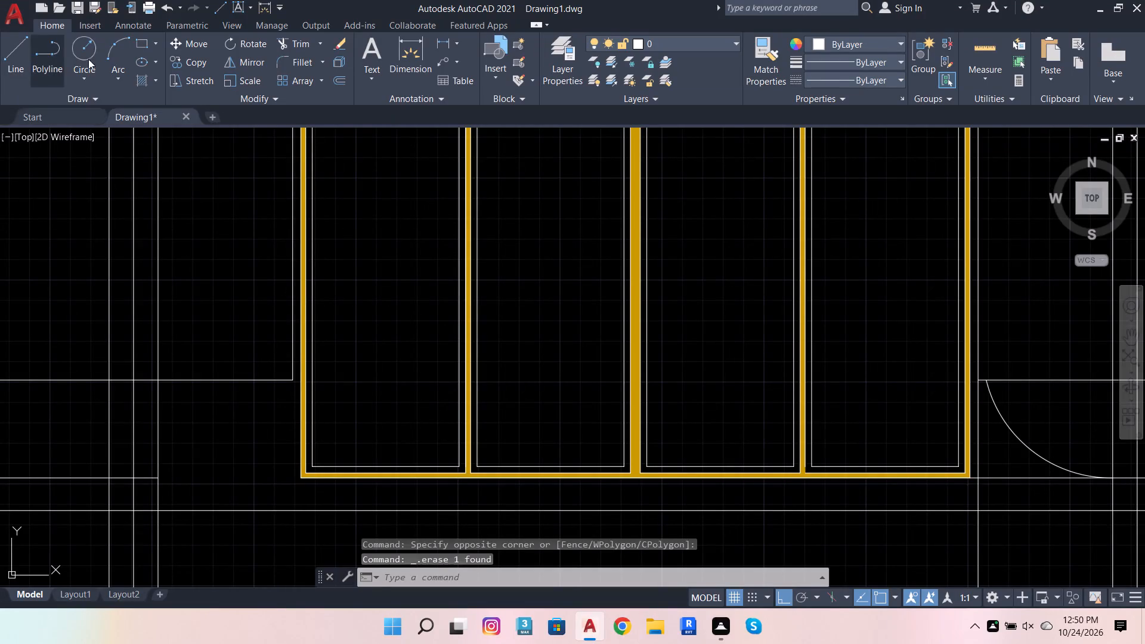
Draw a three-point arc in the left bay from the door-side divider at the base line, through the lower horizontal line's door-side end, to about 22'-3", 14'-7".
{"action": "left_click", "coordinate": [107, 48]}
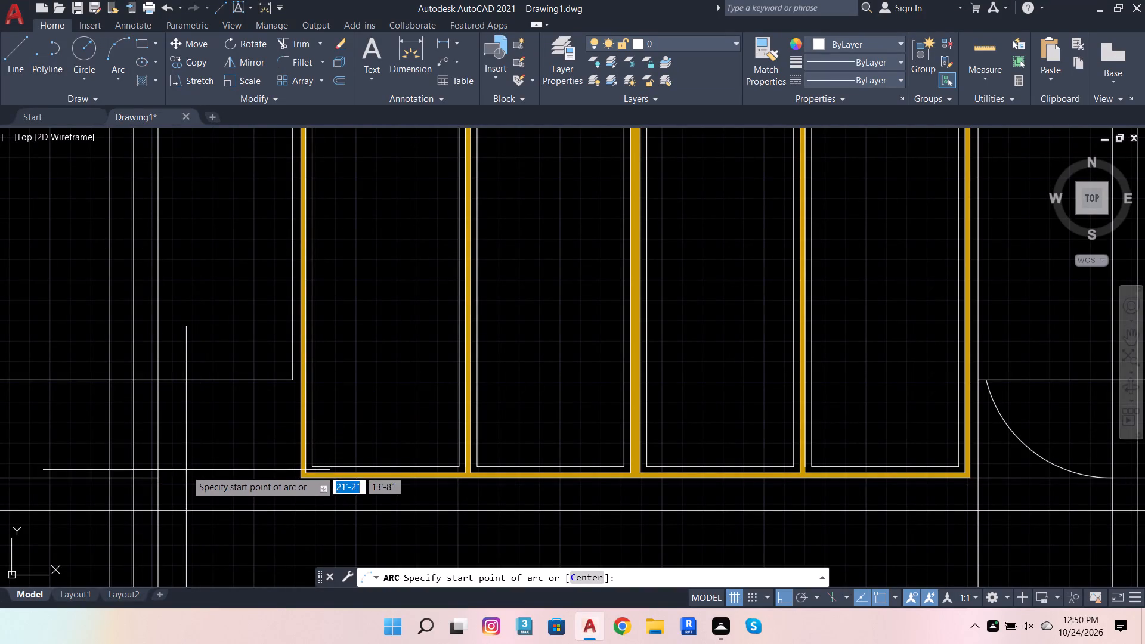
{"action": "left_click", "coordinate": [160, 476]}
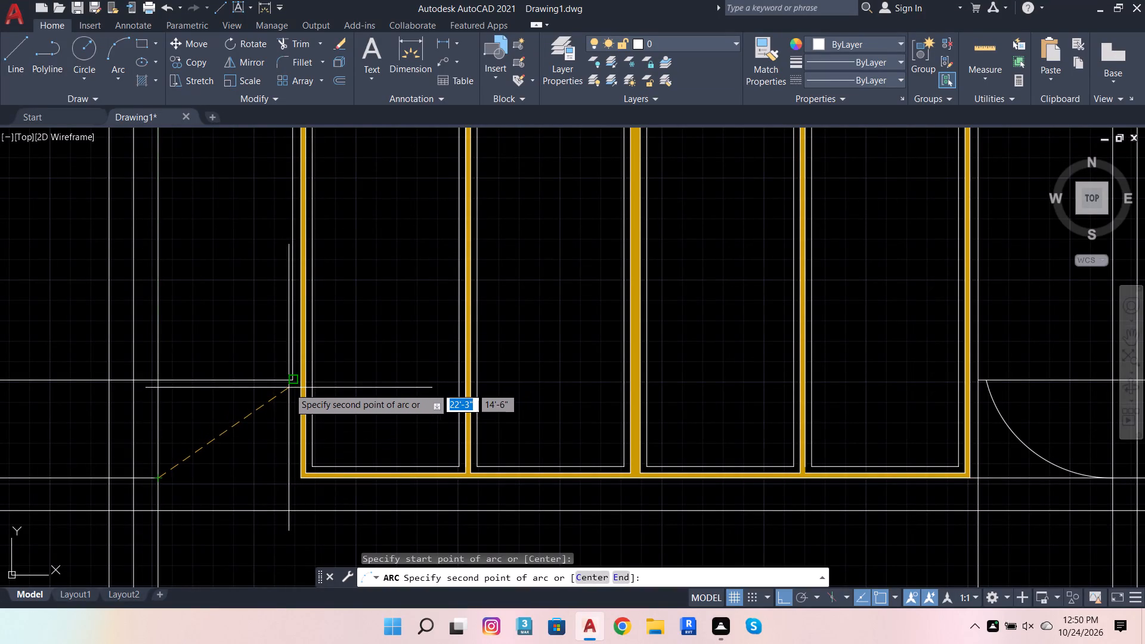
{"action": "left_click", "coordinate": [296, 381]}
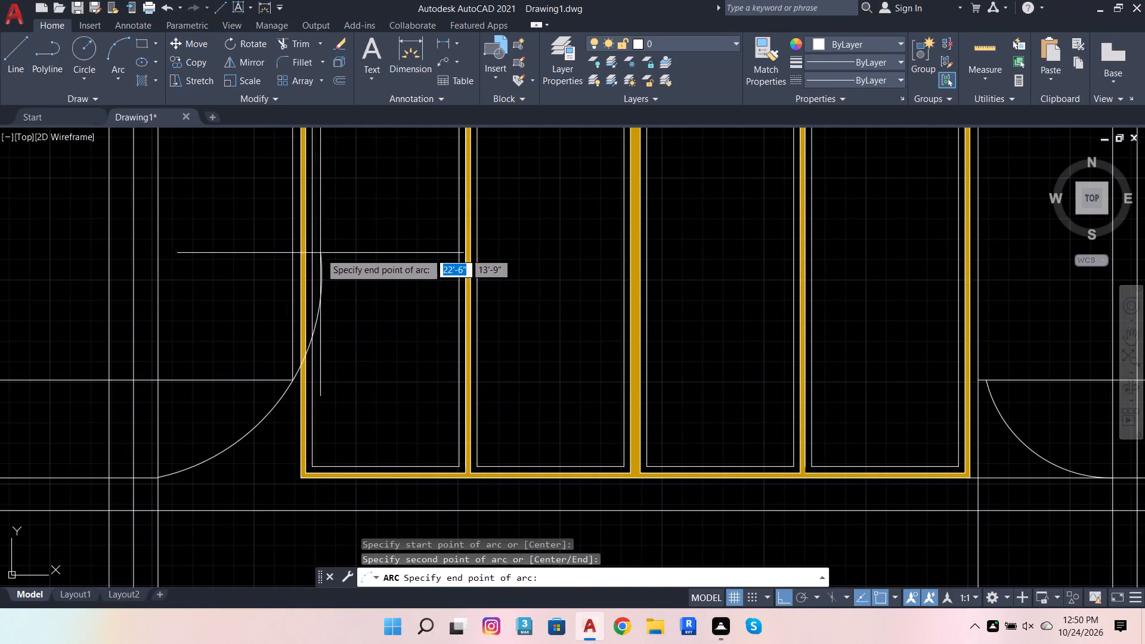
{"action": "scroll", "coordinate": [332, 278], "scroll_direction": "up", "scroll_amount": 1}
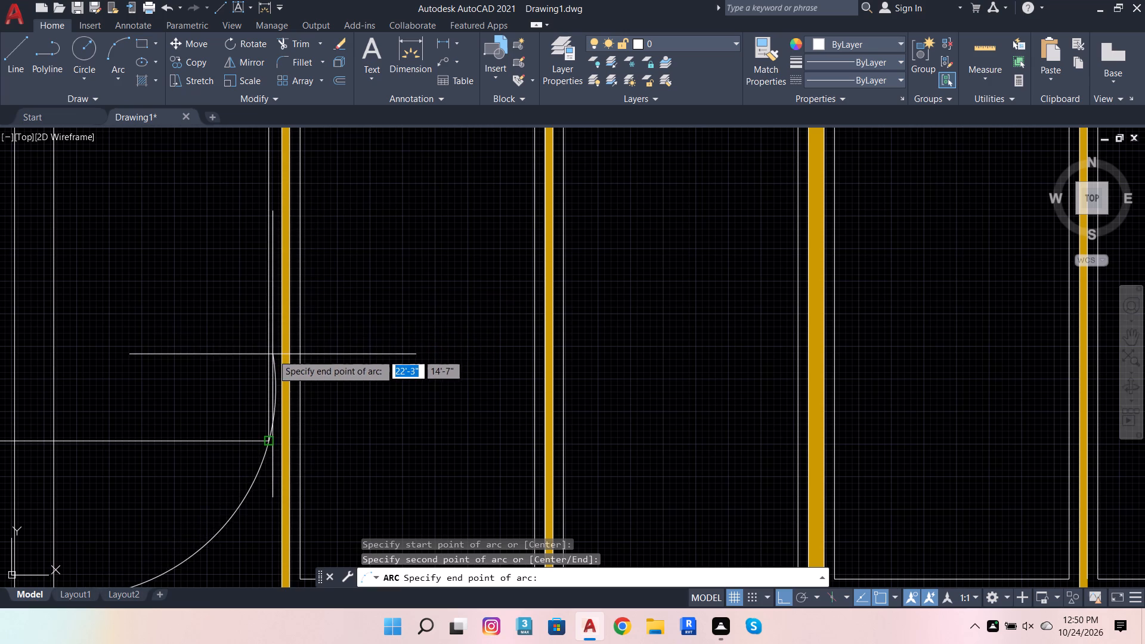
{"action": "scroll", "coordinate": [273, 357], "scroll_direction": "up", "scroll_amount": 1}
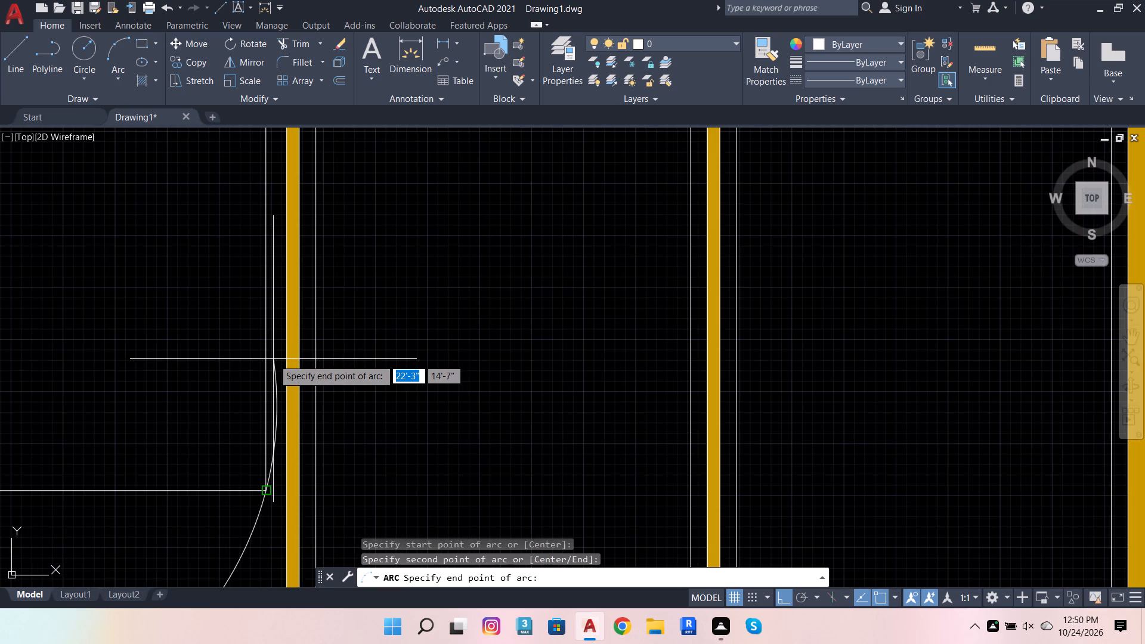
{"action": "left_click", "coordinate": [274, 359]}
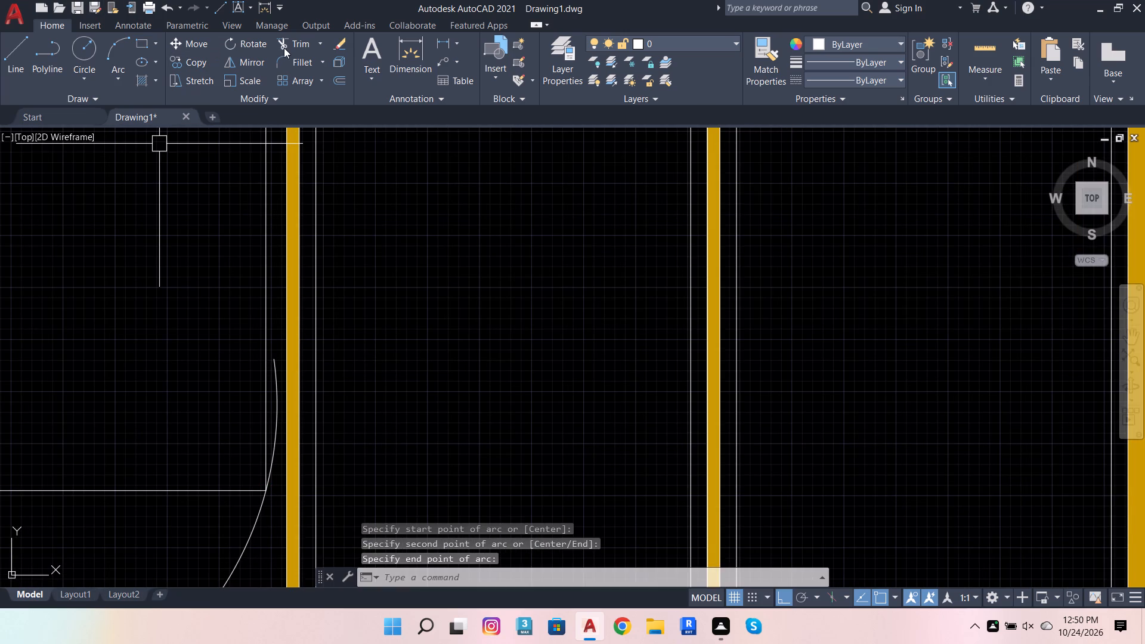
Trim the new left bay arc's excess above the lower horizontal line.
{"action": "left_click", "coordinate": [286, 47]}
{"action": "scroll", "coordinate": [268, 422], "scroll_direction": "up", "scroll_amount": 3}
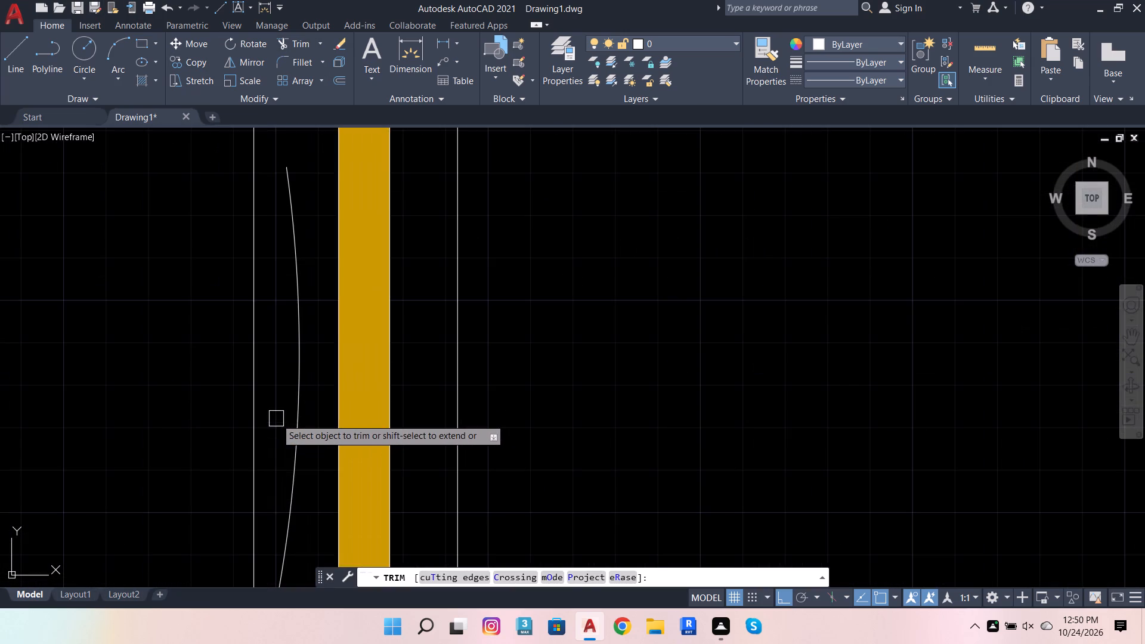
{"action": "left_click", "coordinate": [286, 422]}
{"action": "left_click", "coordinate": [304, 420]}
{"action": "scroll", "coordinate": [382, 317], "scroll_direction": "down", "scroll_amount": 5}
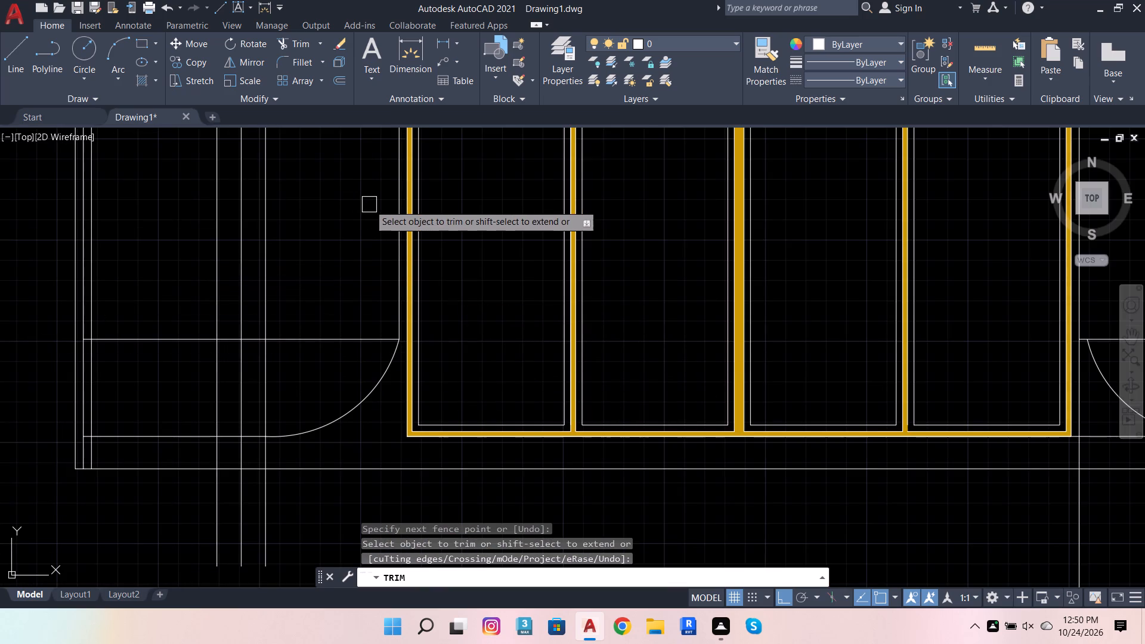
{"action": "key", "text": "Escape"}
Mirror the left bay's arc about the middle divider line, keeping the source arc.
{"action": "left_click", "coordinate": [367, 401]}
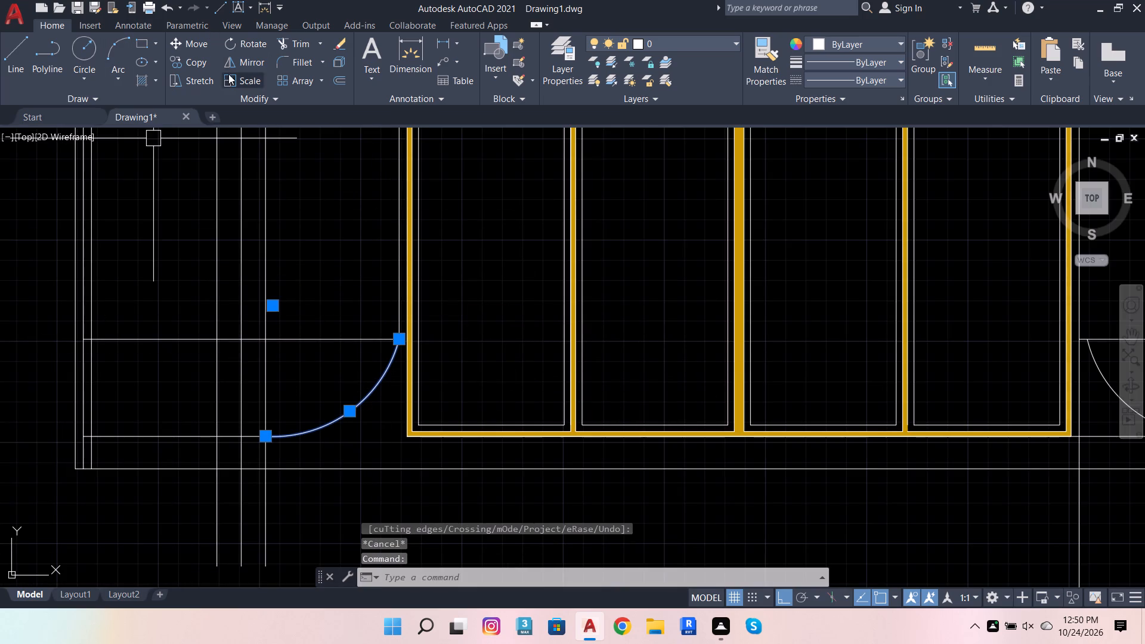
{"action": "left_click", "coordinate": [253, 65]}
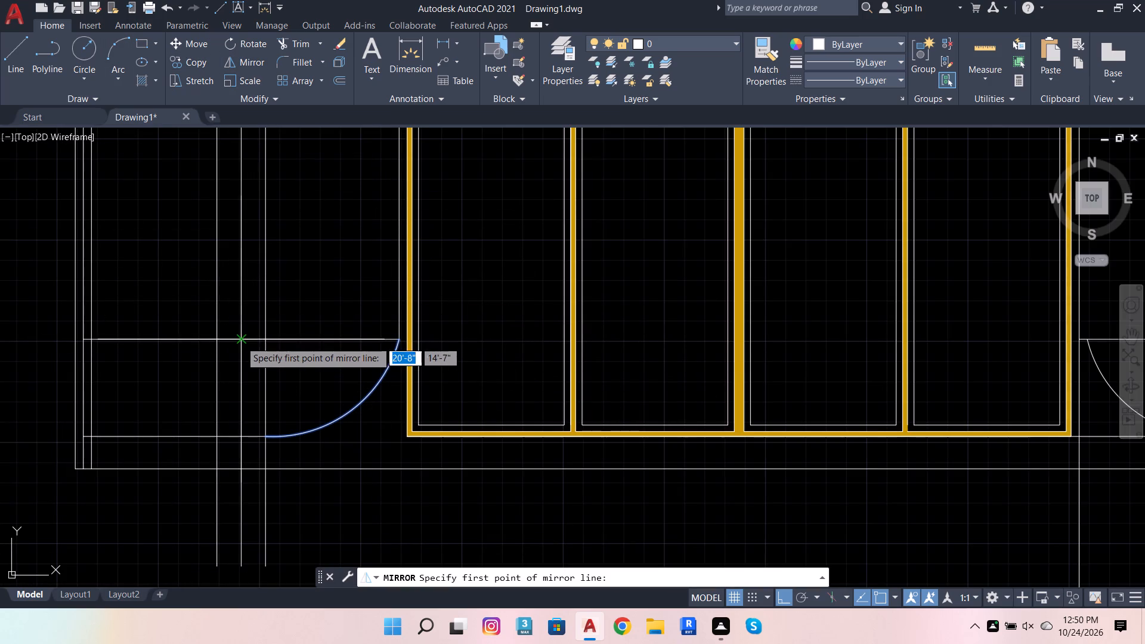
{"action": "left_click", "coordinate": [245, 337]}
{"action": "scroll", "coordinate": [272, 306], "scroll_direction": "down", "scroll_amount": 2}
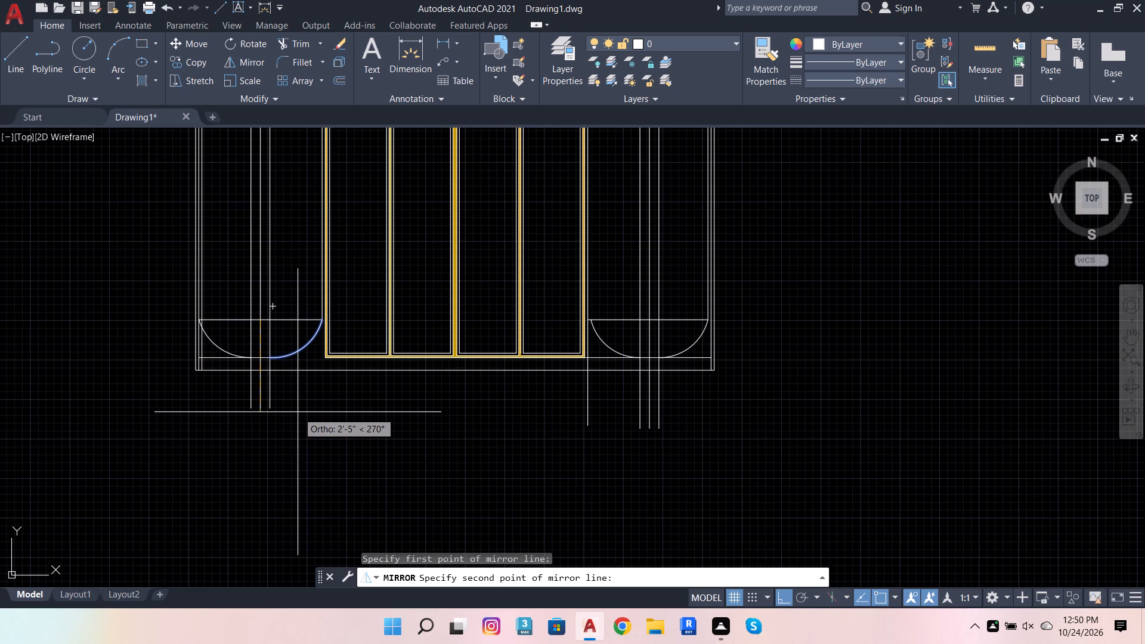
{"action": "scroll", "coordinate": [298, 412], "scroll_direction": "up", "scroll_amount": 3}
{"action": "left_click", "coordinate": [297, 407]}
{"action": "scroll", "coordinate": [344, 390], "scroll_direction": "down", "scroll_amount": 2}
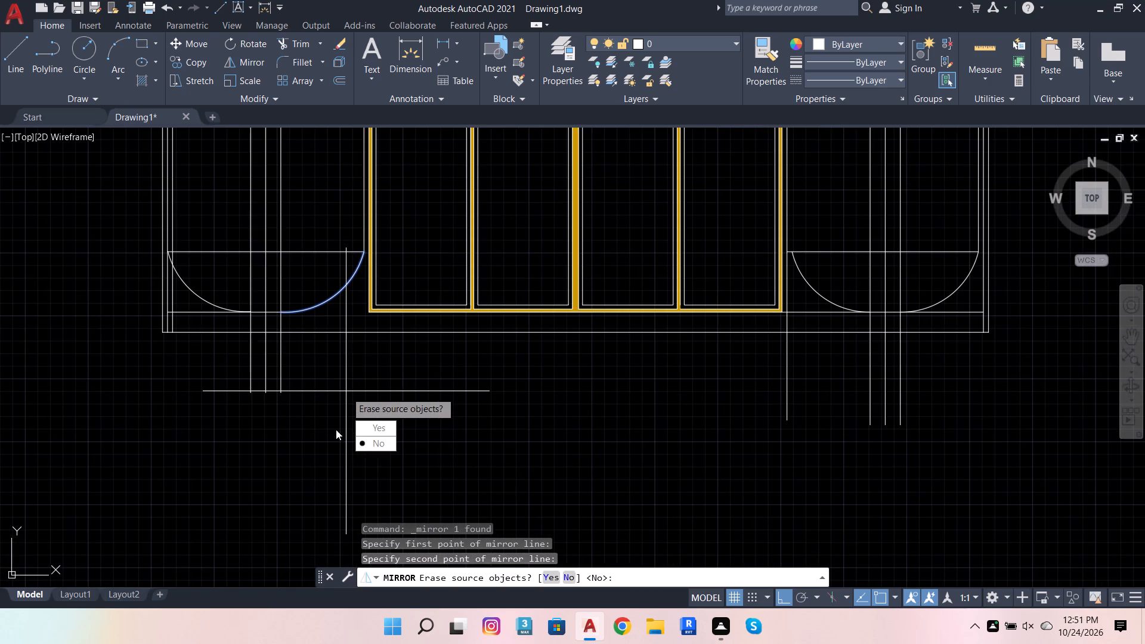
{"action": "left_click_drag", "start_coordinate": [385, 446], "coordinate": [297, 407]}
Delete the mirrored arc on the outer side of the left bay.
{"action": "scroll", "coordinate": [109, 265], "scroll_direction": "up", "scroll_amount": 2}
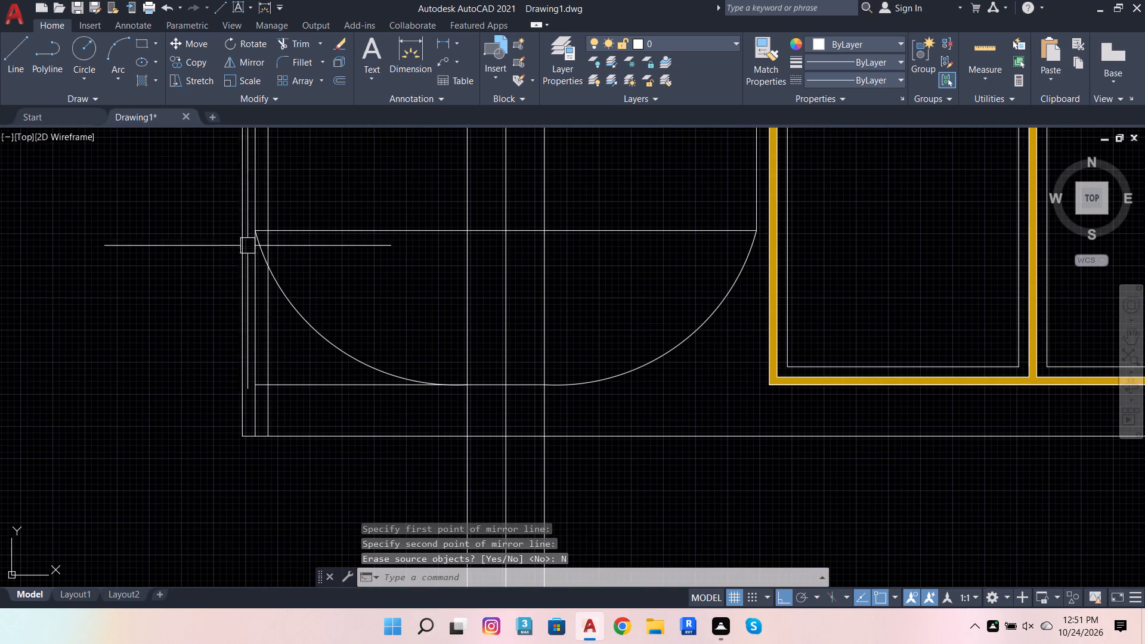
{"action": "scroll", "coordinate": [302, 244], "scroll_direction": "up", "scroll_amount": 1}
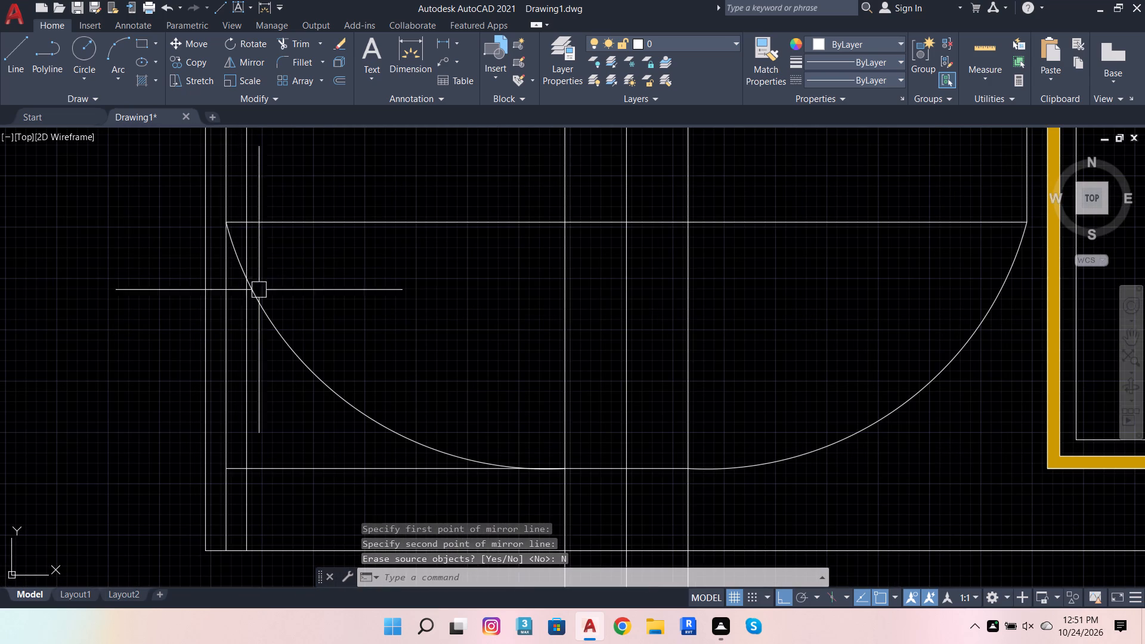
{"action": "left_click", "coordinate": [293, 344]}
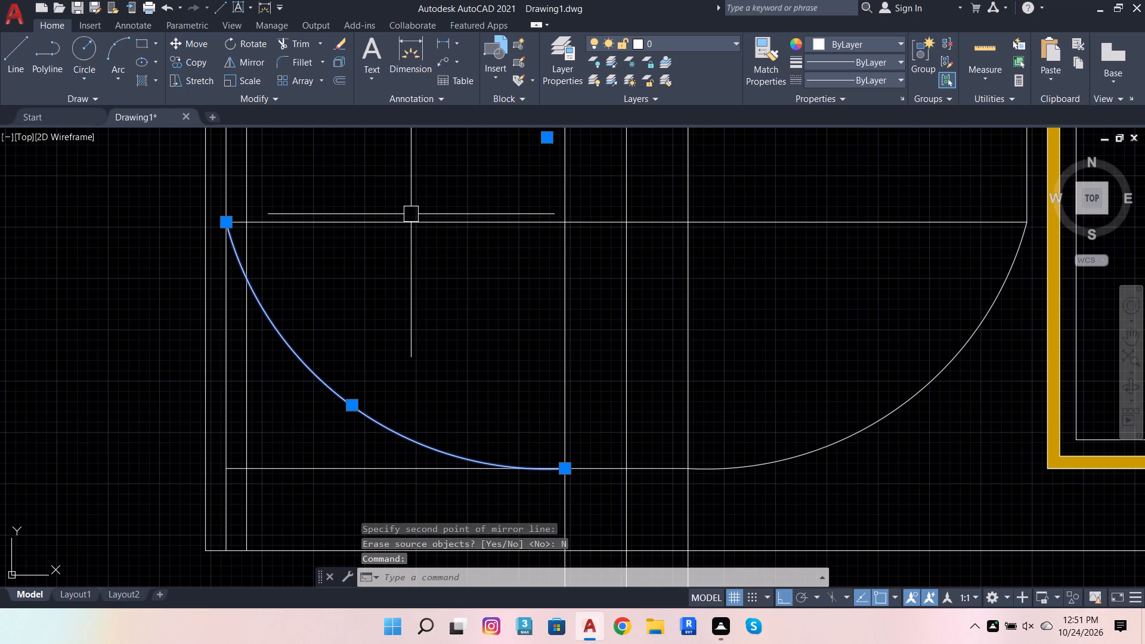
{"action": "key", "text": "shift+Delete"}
Draw a three-point arc from the left bay's outermost divider at the base line, through the lower horizontal line's intersection with the innermost side-panel line, ending above it.
{"action": "scroll", "coordinate": [418, 357], "scroll_direction": "down", "scroll_amount": 2}
{"action": "scroll", "coordinate": [319, 304], "scroll_direction": "down", "scroll_amount": 3}
{"action": "scroll", "coordinate": [634, 333], "scroll_direction": "up", "scroll_amount": 2}
{"action": "scroll", "coordinate": [722, 358], "scroll_direction": "down", "scroll_amount": 3}
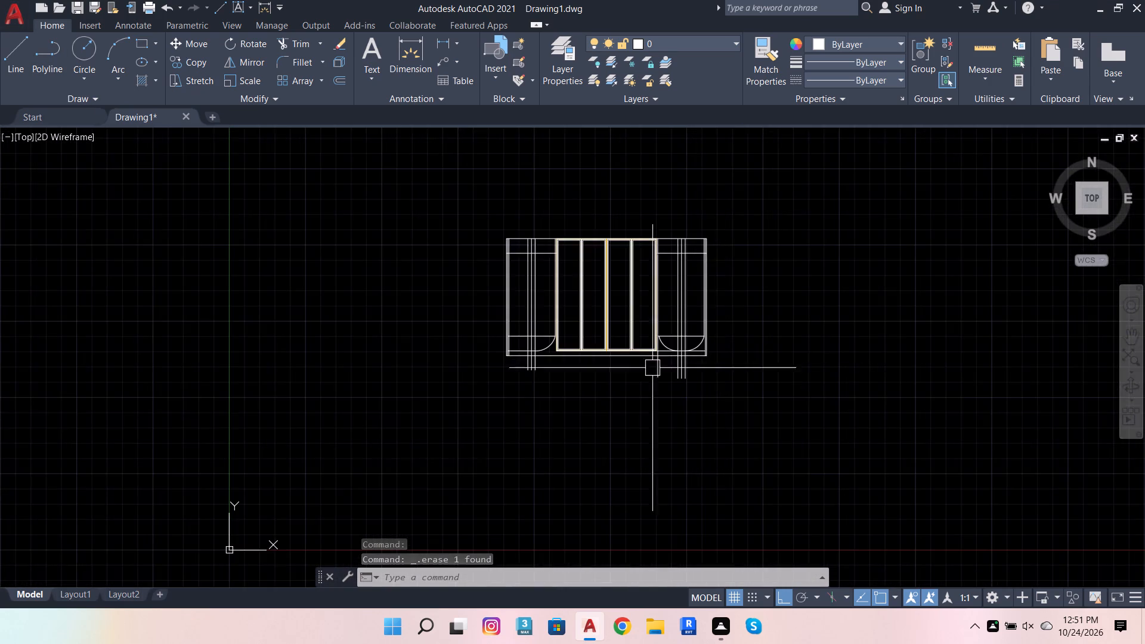
{"action": "scroll", "coordinate": [524, 339], "scroll_direction": "up", "scroll_amount": 4}
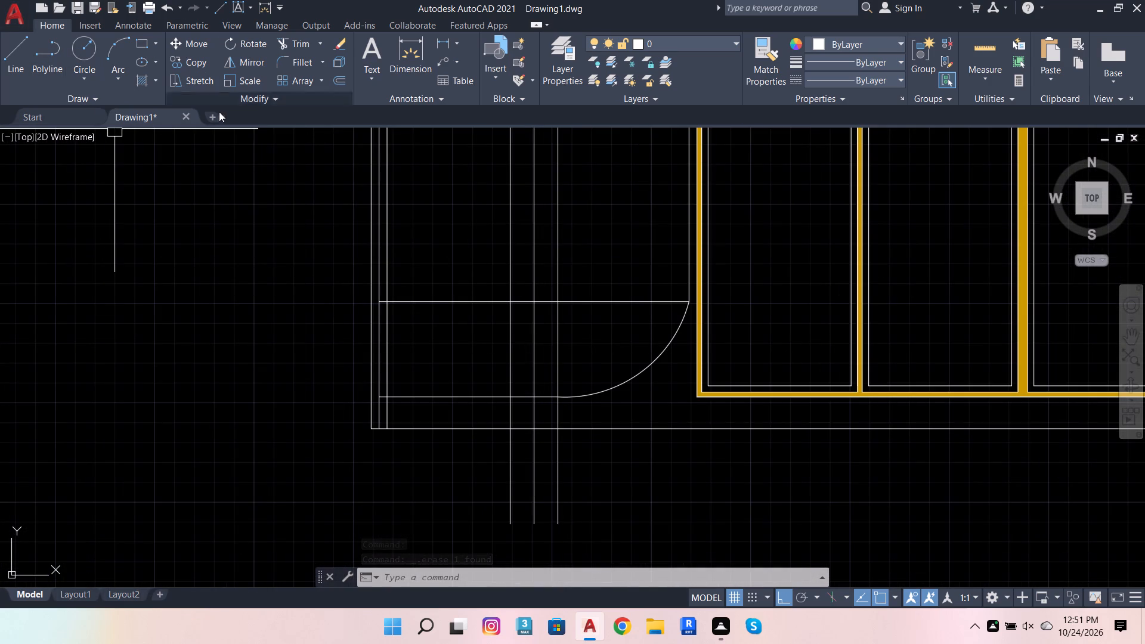
{"action": "left_click", "coordinate": [120, 55]}
{"action": "left_click", "coordinate": [513, 396]}
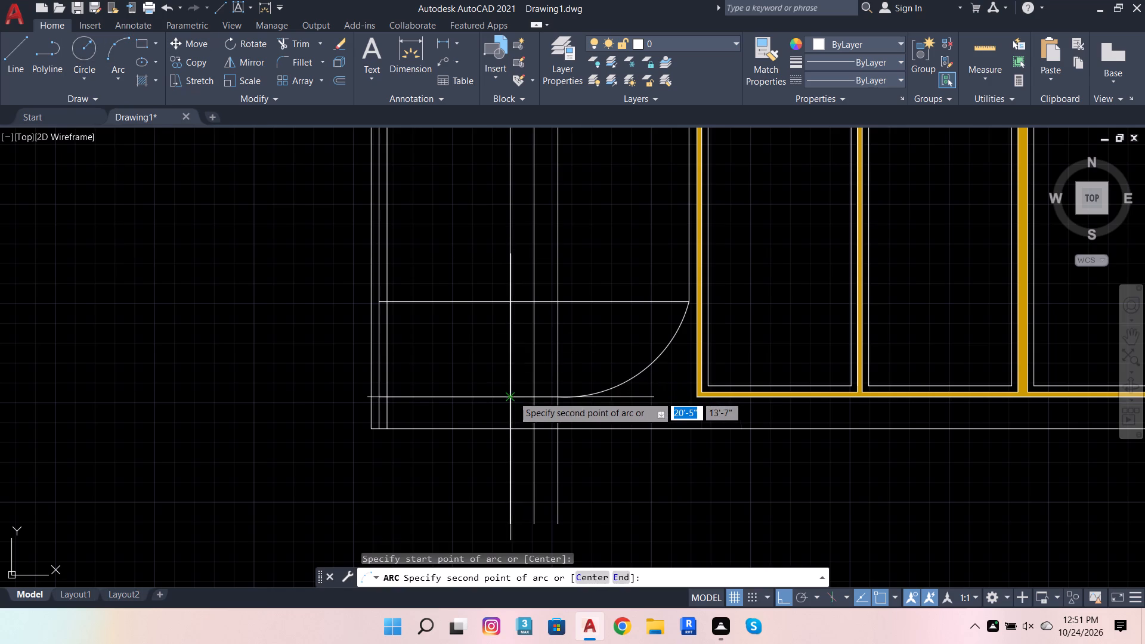
{"action": "left_click", "coordinate": [388, 302]}
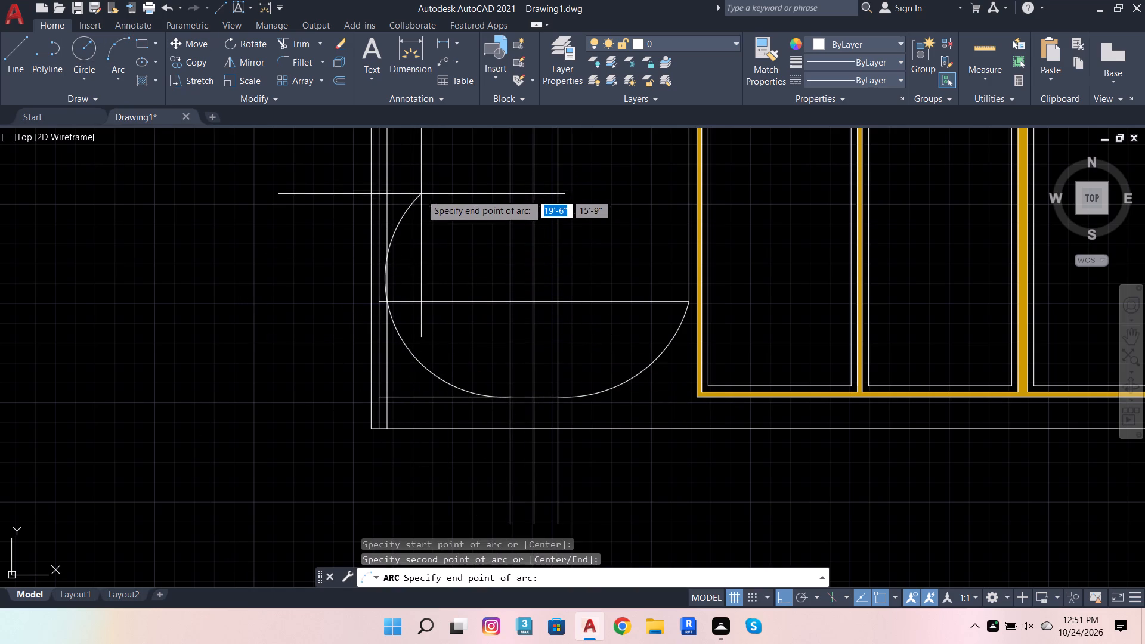
{"action": "scroll", "coordinate": [380, 246], "scroll_direction": "up", "scroll_amount": 3}
{"action": "scroll", "coordinate": [388, 237], "scroll_direction": "down", "scroll_amount": 1}
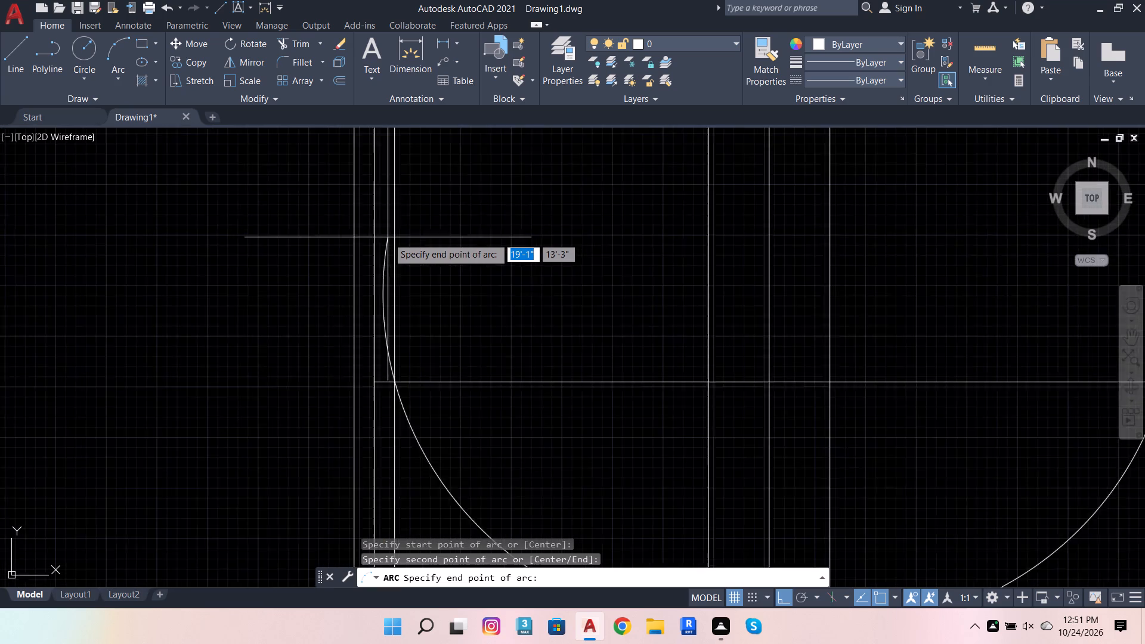
{"action": "scroll", "coordinate": [388, 237], "scroll_direction": "down", "scroll_amount": 1}
{"action": "scroll", "coordinate": [388, 237], "scroll_direction": "up", "scroll_amount": 2}
{"action": "left_click", "coordinate": [385, 237]}
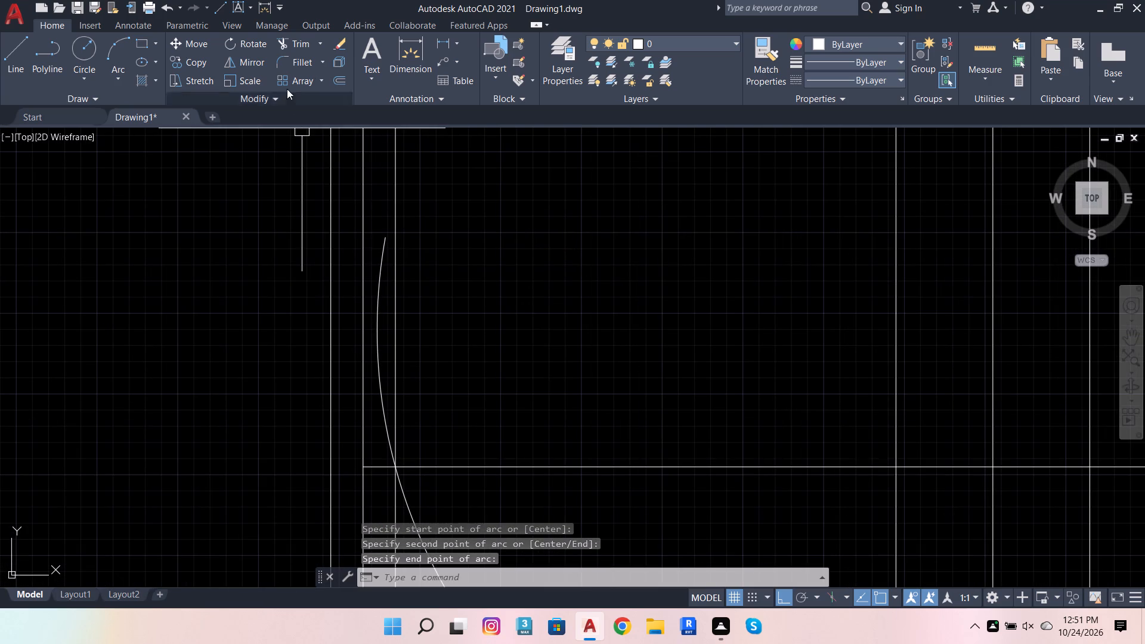
Trim the outer left bay arc's excess above the lower horizontal line.
{"action": "left_click", "coordinate": [287, 41]}
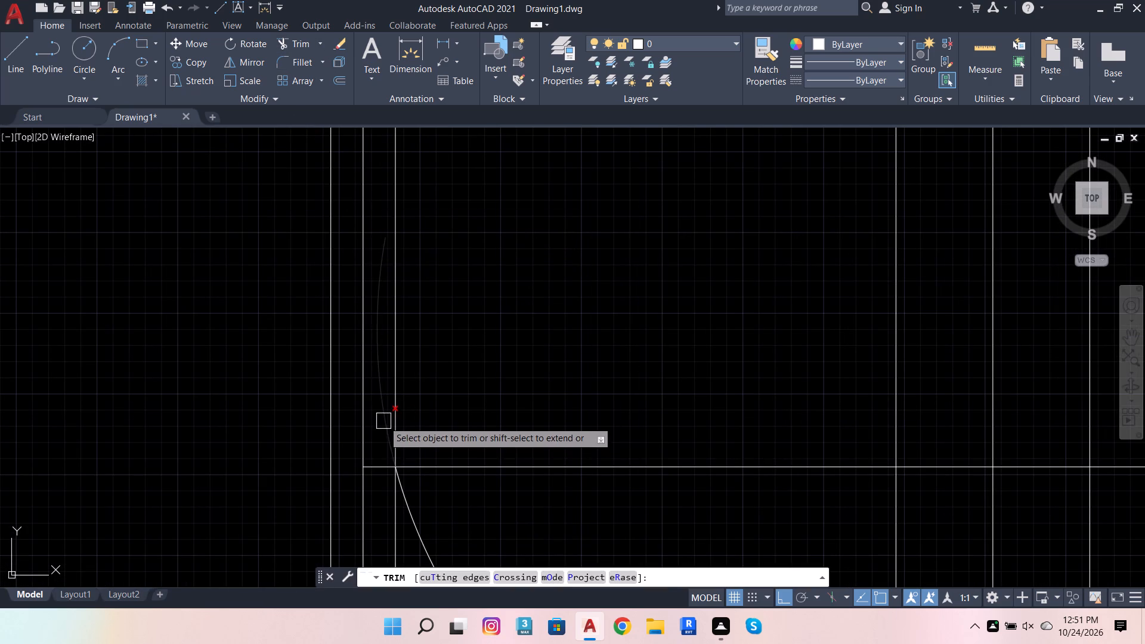
{"action": "left_click", "coordinate": [383, 421]}
{"action": "scroll", "coordinate": [420, 416], "scroll_direction": "down", "scroll_amount": 2}
{"action": "scroll", "coordinate": [516, 420], "scroll_direction": "down", "scroll_amount": 2}
{"action": "scroll", "coordinate": [569, 451], "scroll_direction": "down", "scroll_amount": 1}
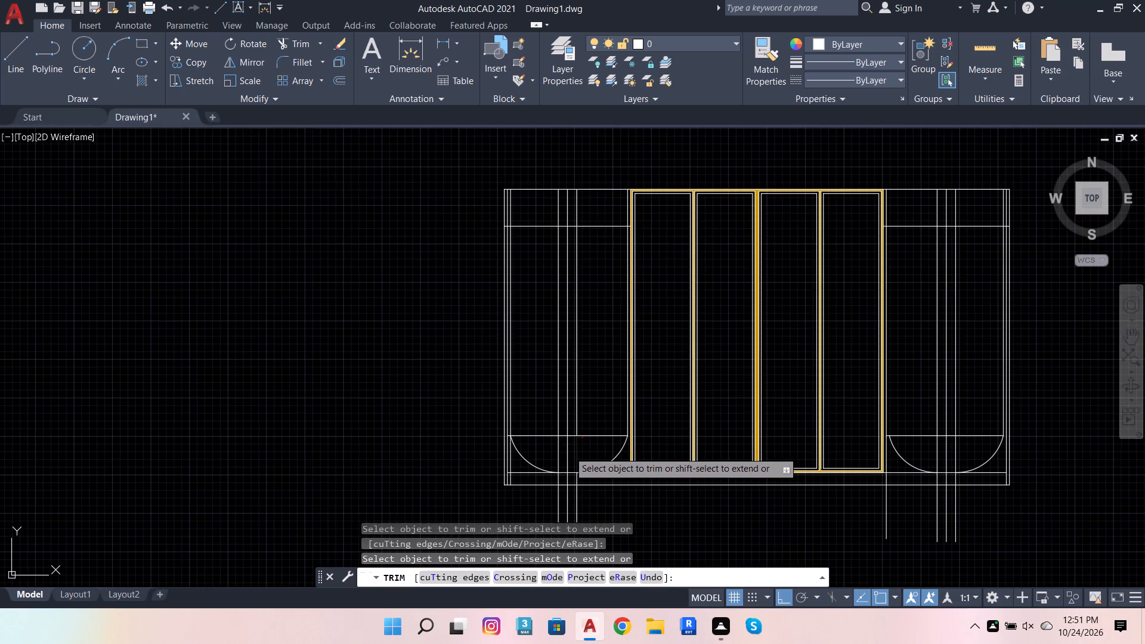
Trim the left bay's three divider lines below the base line, including their portions extending beneath the bottom outline.
{"action": "scroll", "coordinate": [574, 493], "scroll_direction": "up", "scroll_amount": 3}
{"action": "left_click", "coordinate": [597, 504]}
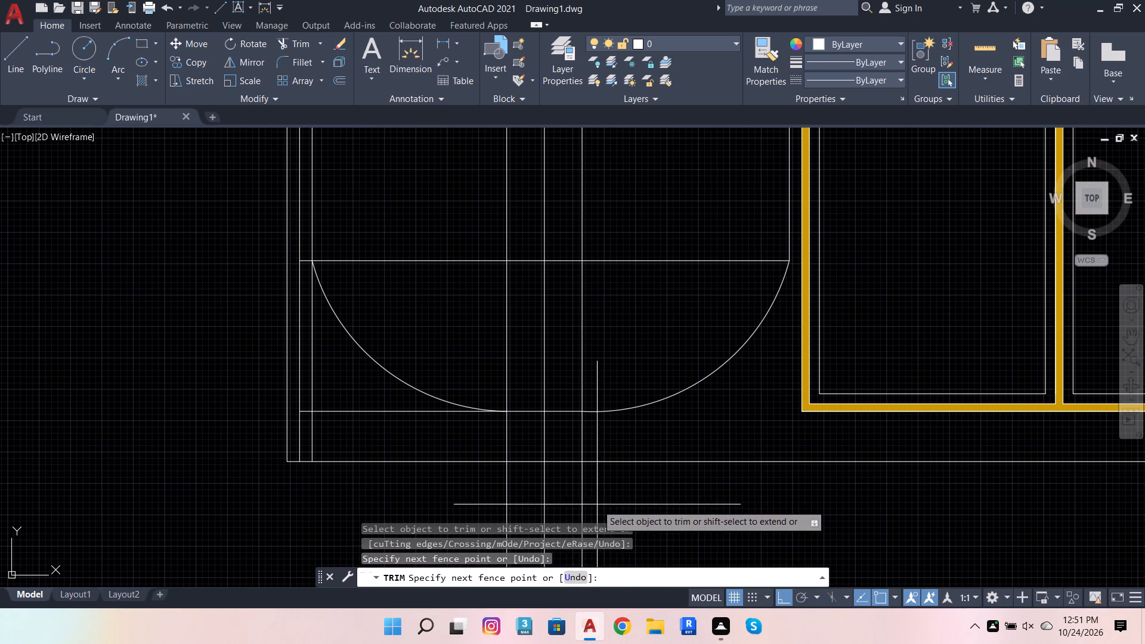
{"action": "left_click", "coordinate": [477, 497]}
{"action": "left_click", "coordinate": [605, 436]}
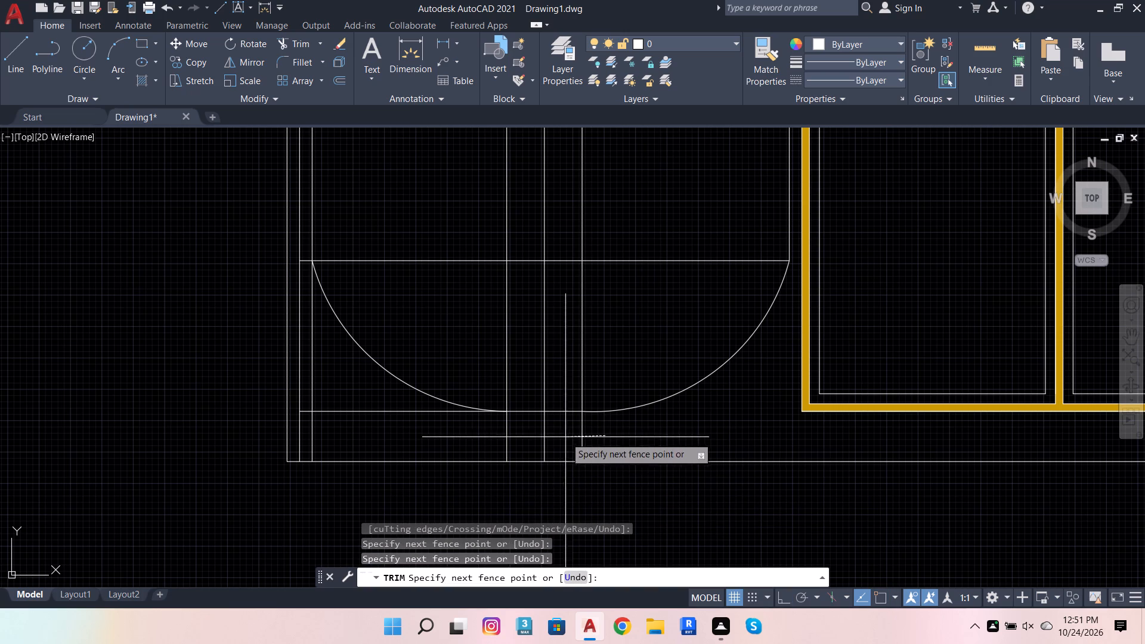
{"action": "left_click", "coordinate": [486, 436]}
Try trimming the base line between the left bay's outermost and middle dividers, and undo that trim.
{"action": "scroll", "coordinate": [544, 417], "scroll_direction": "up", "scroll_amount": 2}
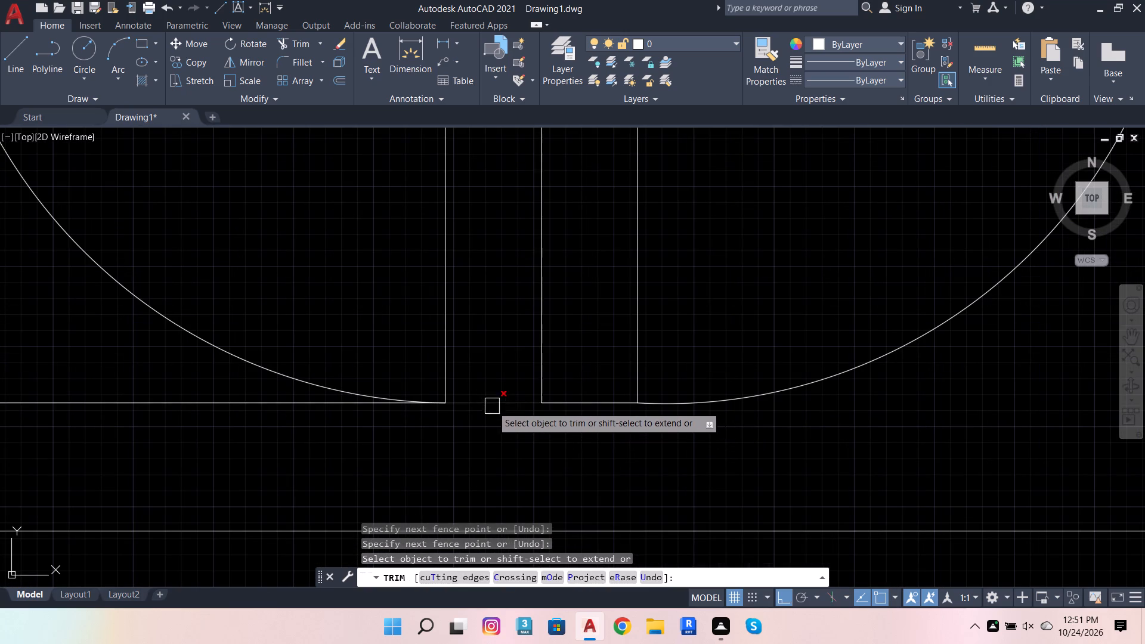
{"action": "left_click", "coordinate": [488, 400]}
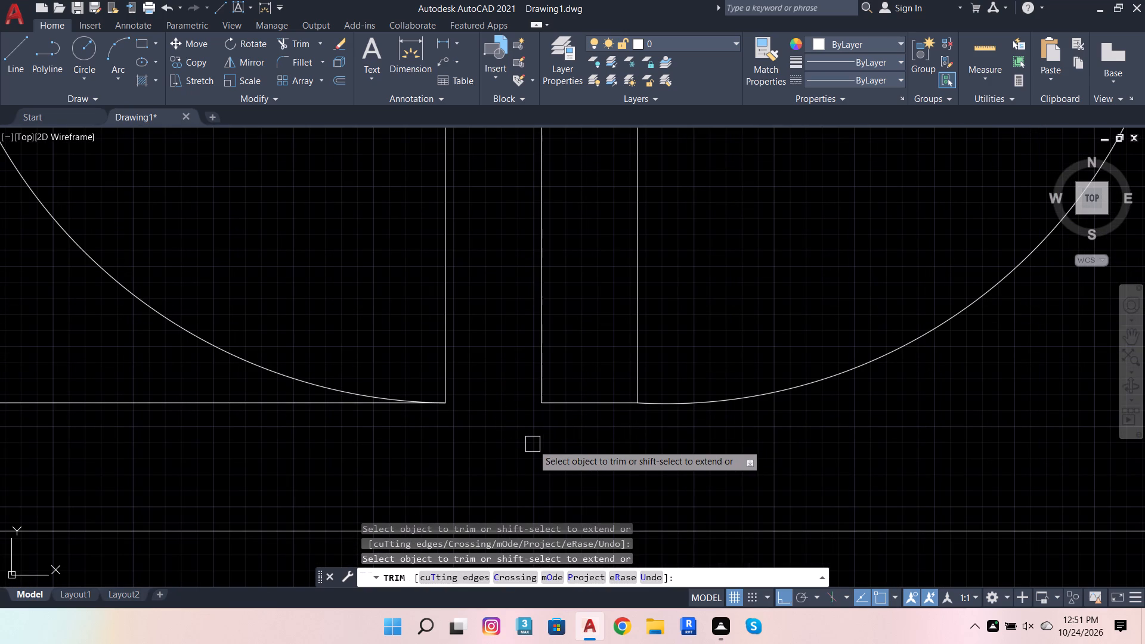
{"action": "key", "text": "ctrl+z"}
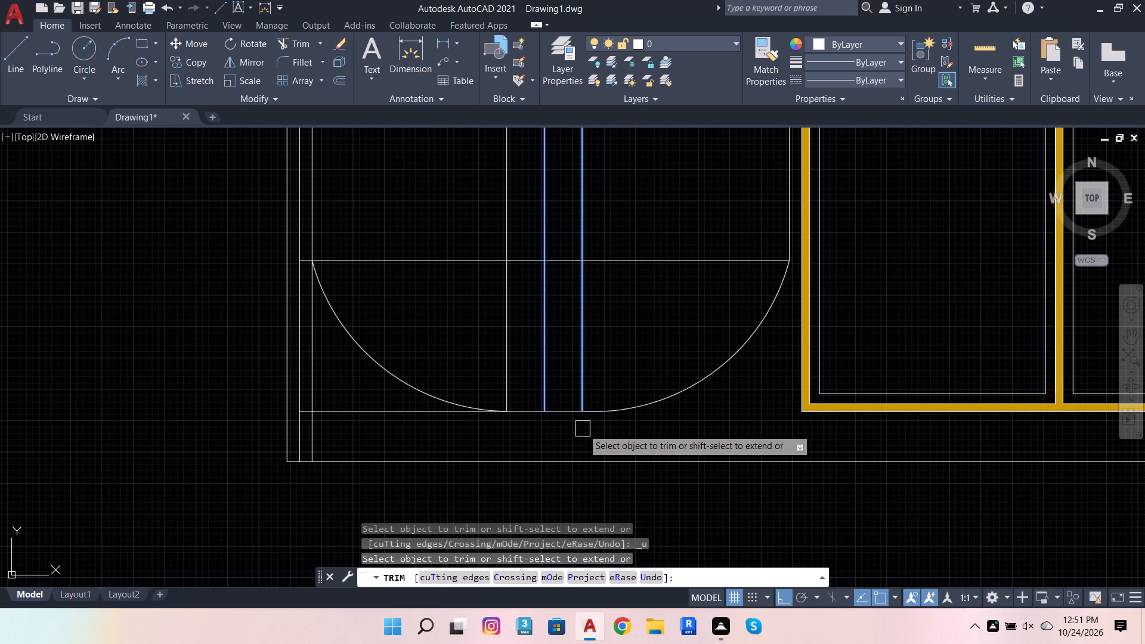
Trim the left bay's lower horizontal line between the side-panel lines and up to the outermost divider.
{"action": "scroll", "coordinate": [587, 435], "scroll_direction": "down", "scroll_amount": 2}
{"action": "scroll", "coordinate": [575, 382], "scroll_direction": "up", "scroll_amount": 2}
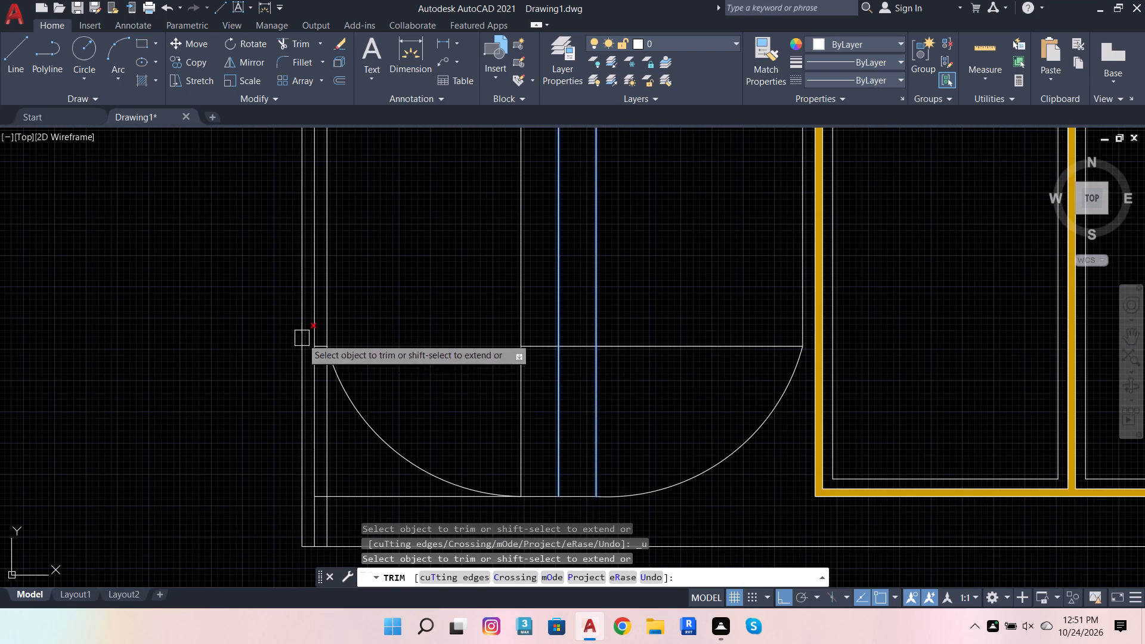
{"action": "scroll", "coordinate": [299, 338], "scroll_direction": "up", "scroll_amount": 3}
{"action": "left_click", "coordinate": [388, 371]}
{"action": "scroll", "coordinate": [540, 398], "scroll_direction": "down", "scroll_amount": 3}
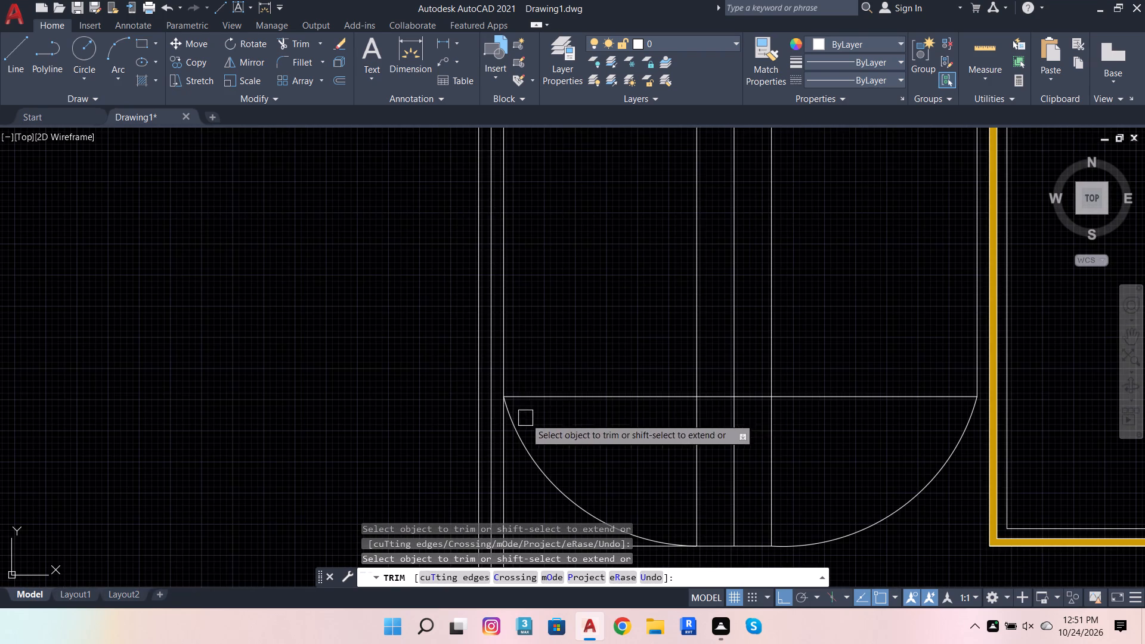
{"action": "left_click", "coordinate": [565, 399]}
{"action": "scroll", "coordinate": [530, 429], "scroll_direction": "down", "scroll_amount": 3}
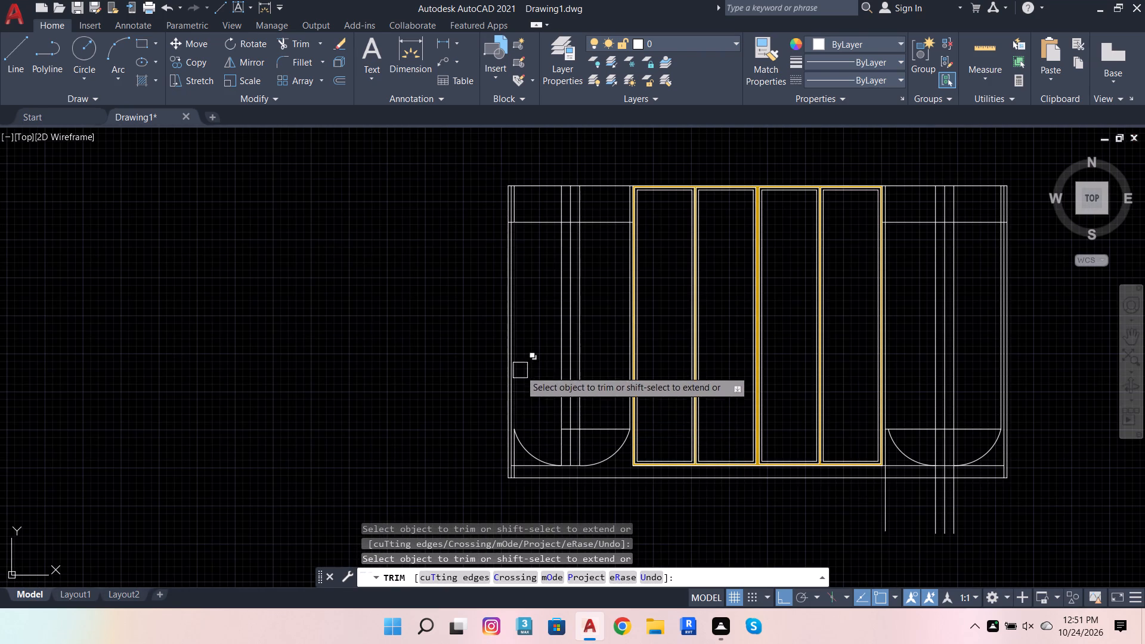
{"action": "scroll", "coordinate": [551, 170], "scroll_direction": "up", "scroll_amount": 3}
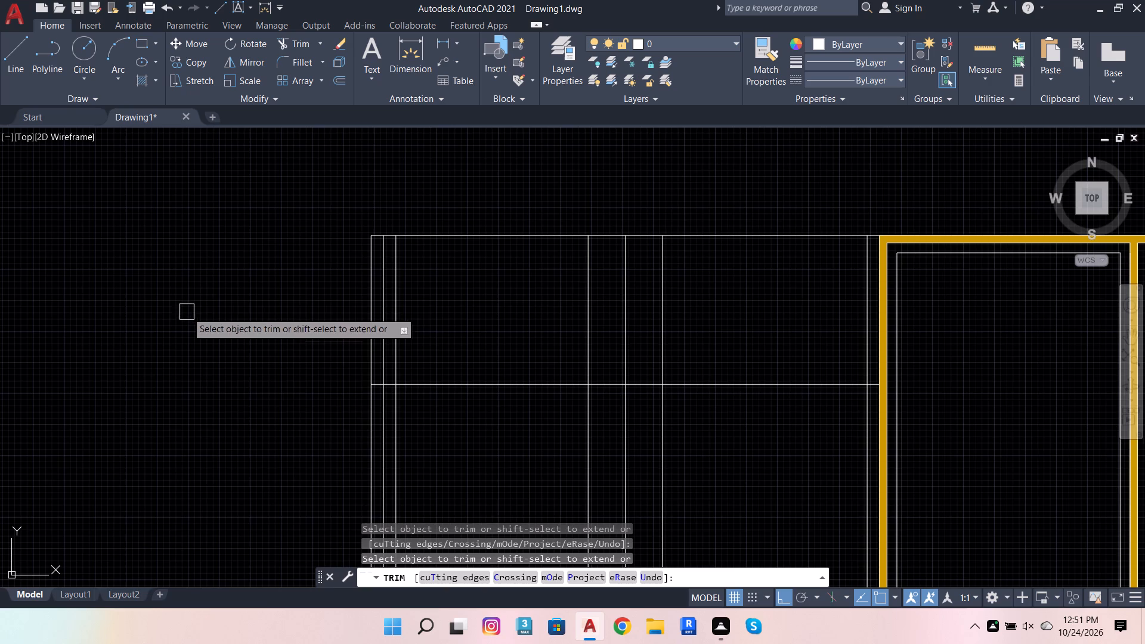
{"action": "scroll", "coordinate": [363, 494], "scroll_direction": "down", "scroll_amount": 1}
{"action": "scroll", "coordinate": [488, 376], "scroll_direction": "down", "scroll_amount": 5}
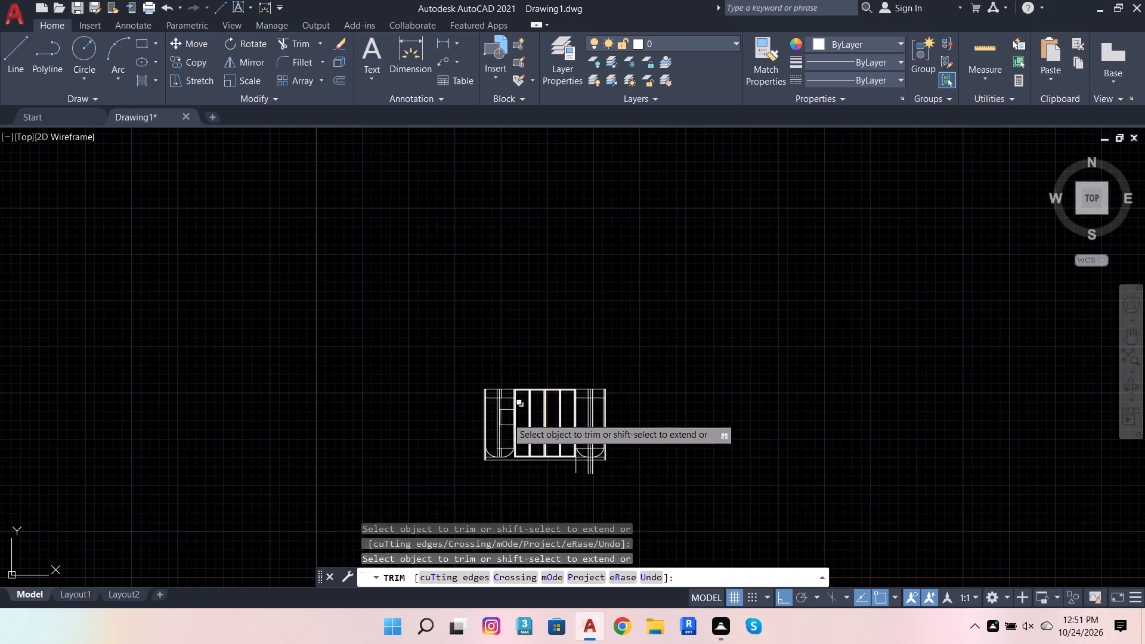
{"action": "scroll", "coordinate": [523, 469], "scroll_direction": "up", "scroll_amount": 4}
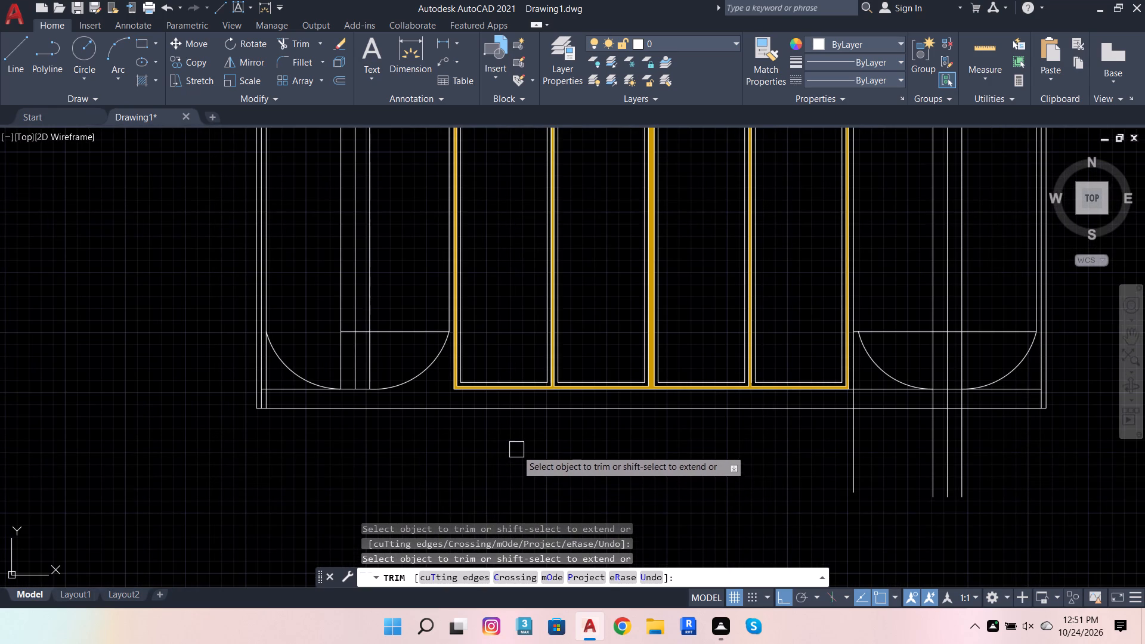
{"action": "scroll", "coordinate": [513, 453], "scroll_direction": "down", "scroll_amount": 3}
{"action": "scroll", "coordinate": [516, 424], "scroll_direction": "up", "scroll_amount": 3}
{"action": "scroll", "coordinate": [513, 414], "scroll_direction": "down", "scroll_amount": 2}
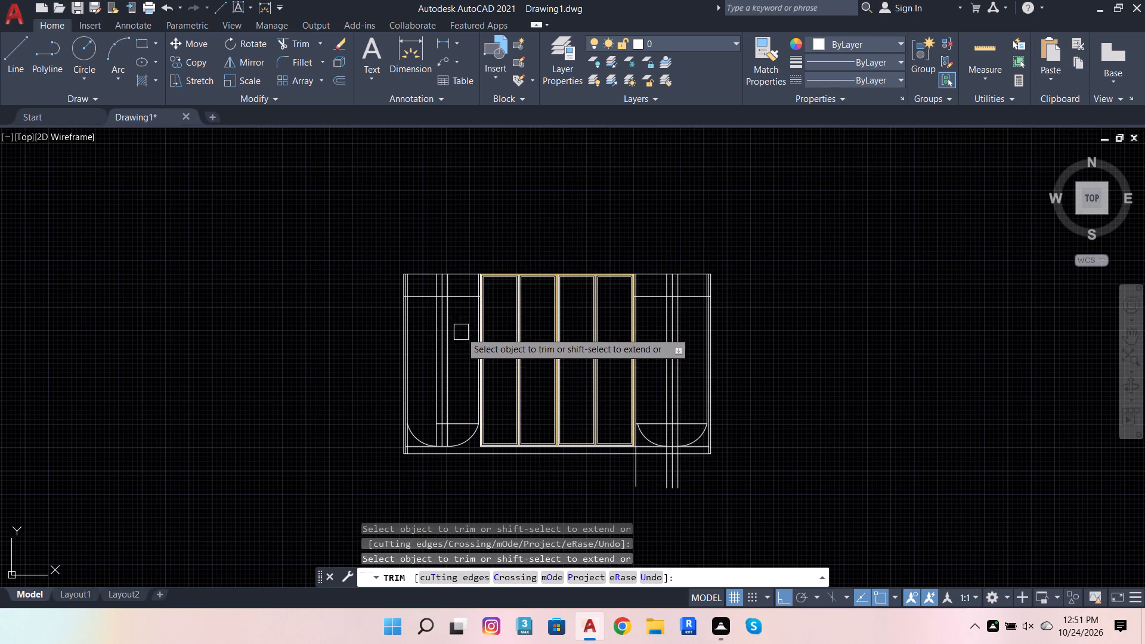
Move the top edge lines and upper band lines of both side bays down 4 inches.
{"action": "key", "text": "Escape"}
{"action": "scroll", "coordinate": [453, 309], "scroll_direction": "up", "scroll_amount": 2}
{"action": "left_click", "coordinate": [453, 276]}
{"action": "scroll", "coordinate": [198, 351], "scroll_direction": "down", "scroll_amount": 2}
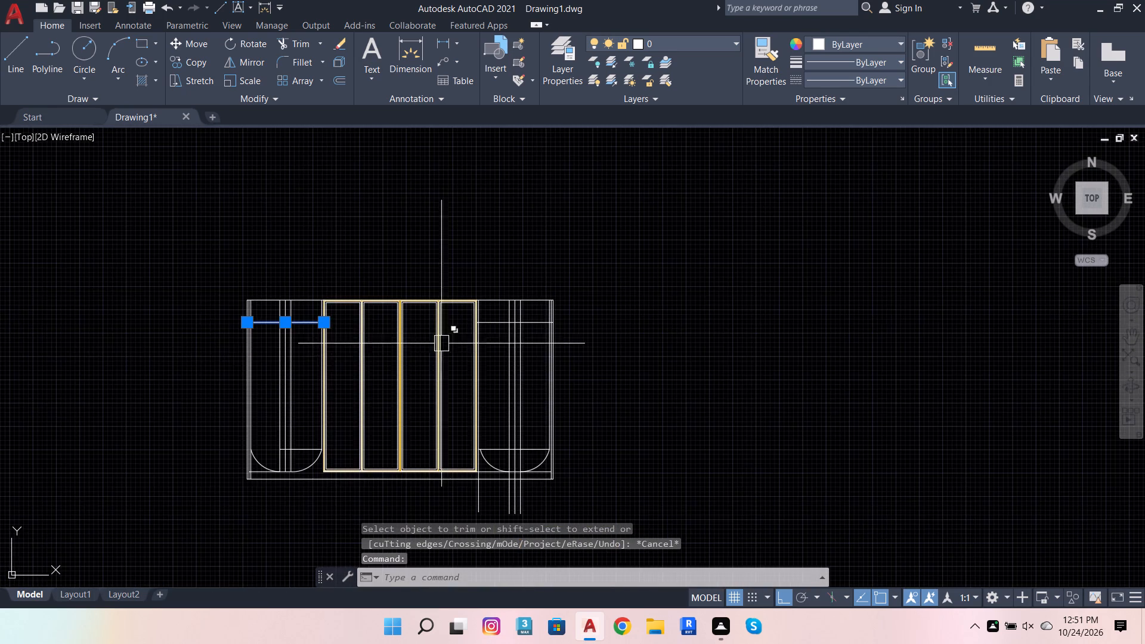
{"action": "scroll", "coordinate": [491, 319], "scroll_direction": "up", "scroll_amount": 3}
{"action": "left_click", "coordinate": [502, 330]}
{"action": "left_click", "coordinate": [496, 244]}
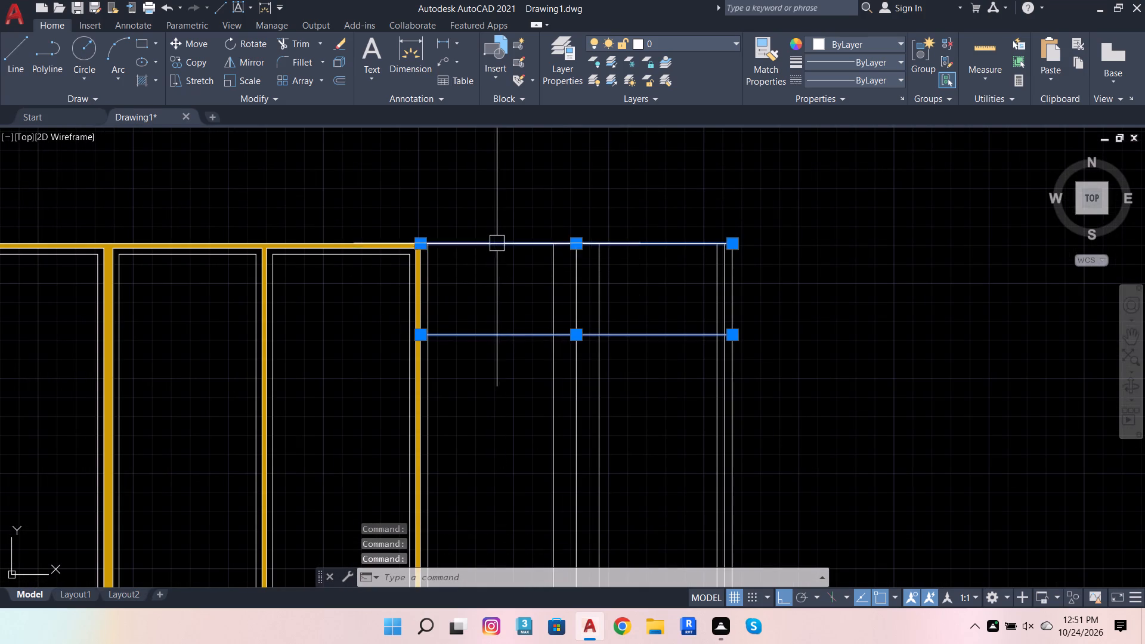
{"action": "scroll", "coordinate": [552, 273], "scroll_direction": "down", "scroll_amount": 3}
{"action": "scroll", "coordinate": [320, 269], "scroll_direction": "up", "scroll_amount": 3}
{"action": "left_click", "coordinate": [315, 255]}
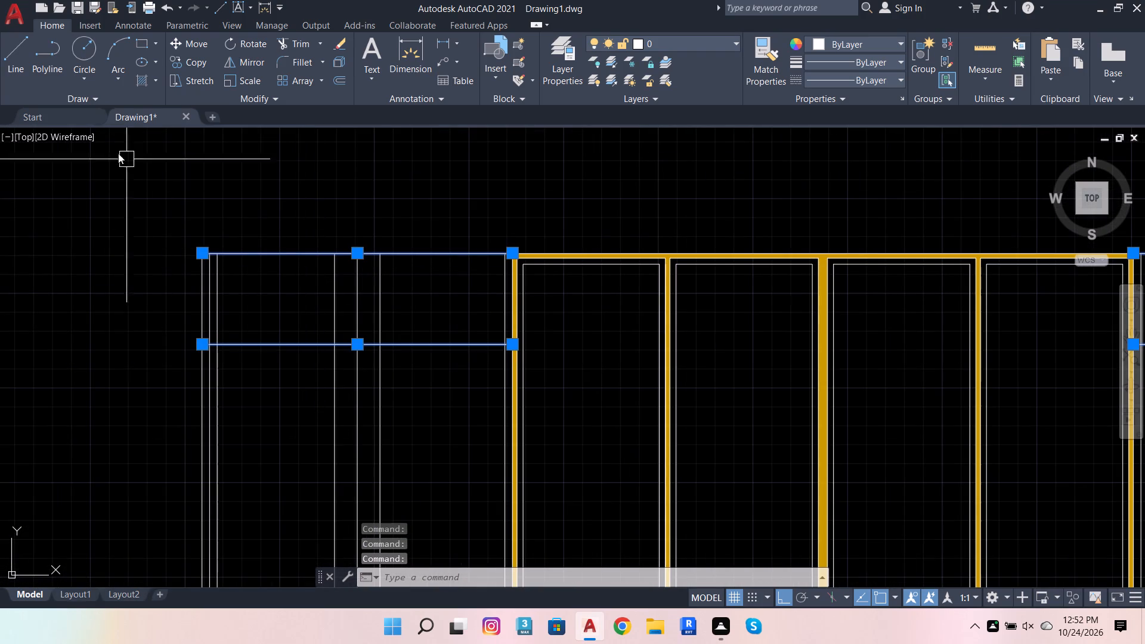
{"action": "left_click", "coordinate": [176, 37]}
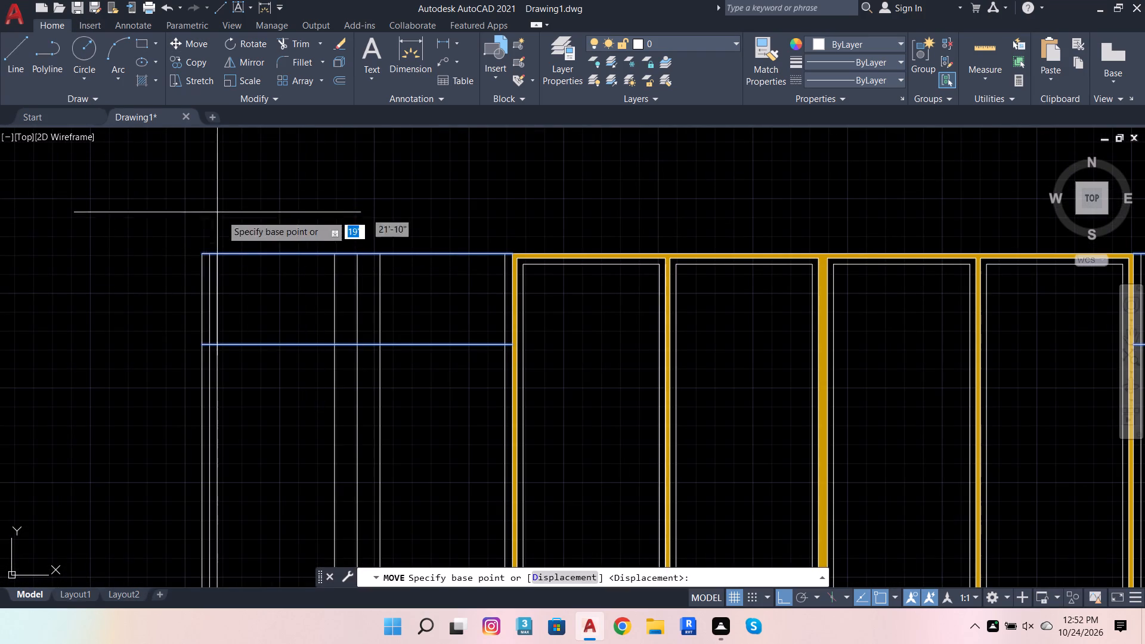
{"action": "left_click", "coordinate": [200, 255]}
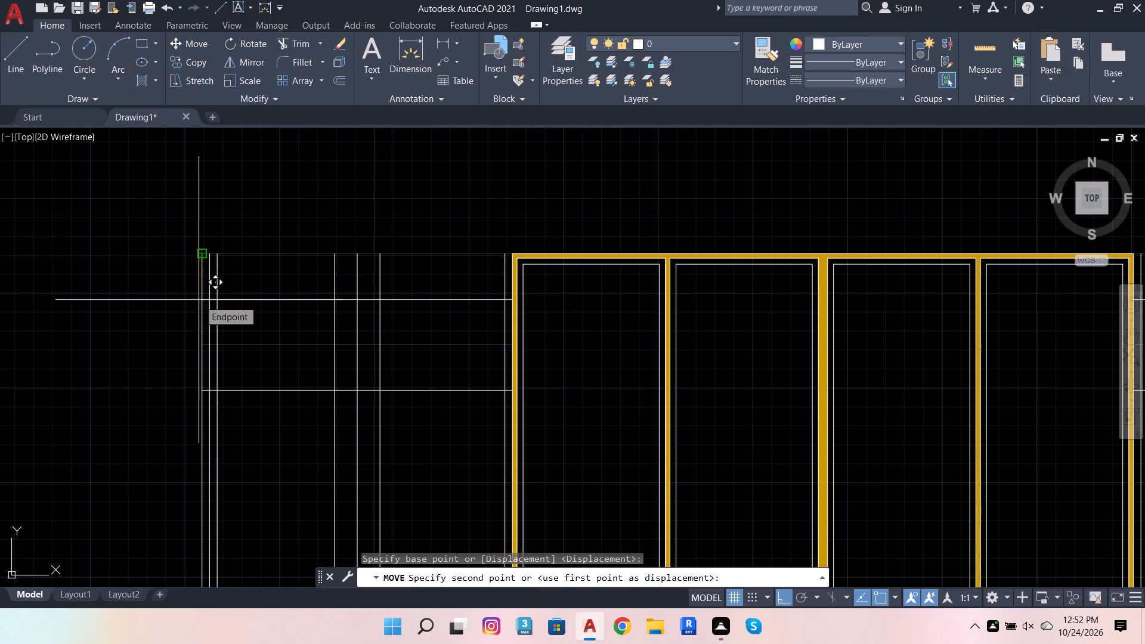
{"action": "scroll", "coordinate": [198, 301], "scroll_direction": "up", "scroll_amount": 2}
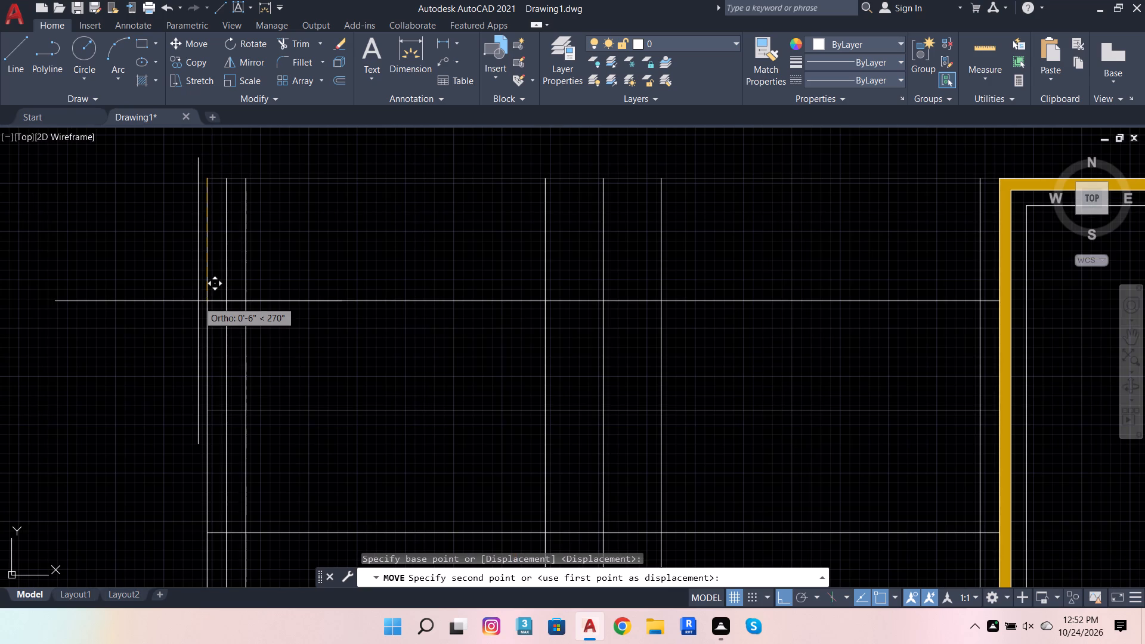
{"action": "key", "text": "4"}
{"action": "key", "text": "Return"}
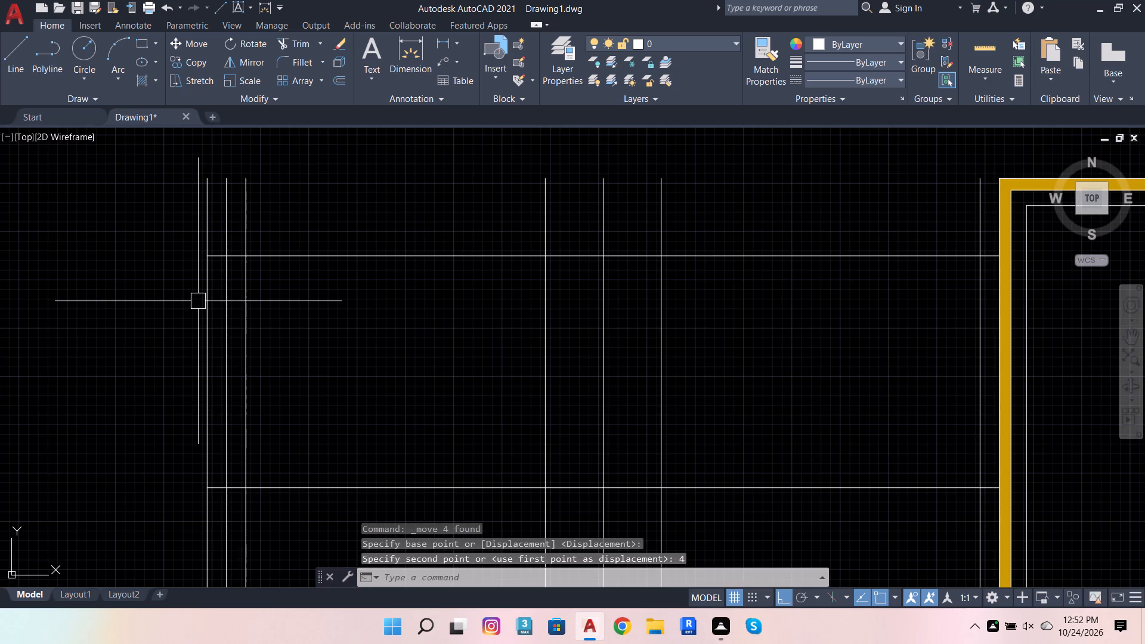
{"action": "scroll", "coordinate": [172, 313], "scroll_direction": "down", "scroll_amount": 3}
{"action": "key", "text": "Escape"}
Draw a horizontal line closing the left bay's top, from its outer edge to the door frame's top corner.
{"action": "scroll", "coordinate": [355, 331], "scroll_direction": "up", "scroll_amount": 1}
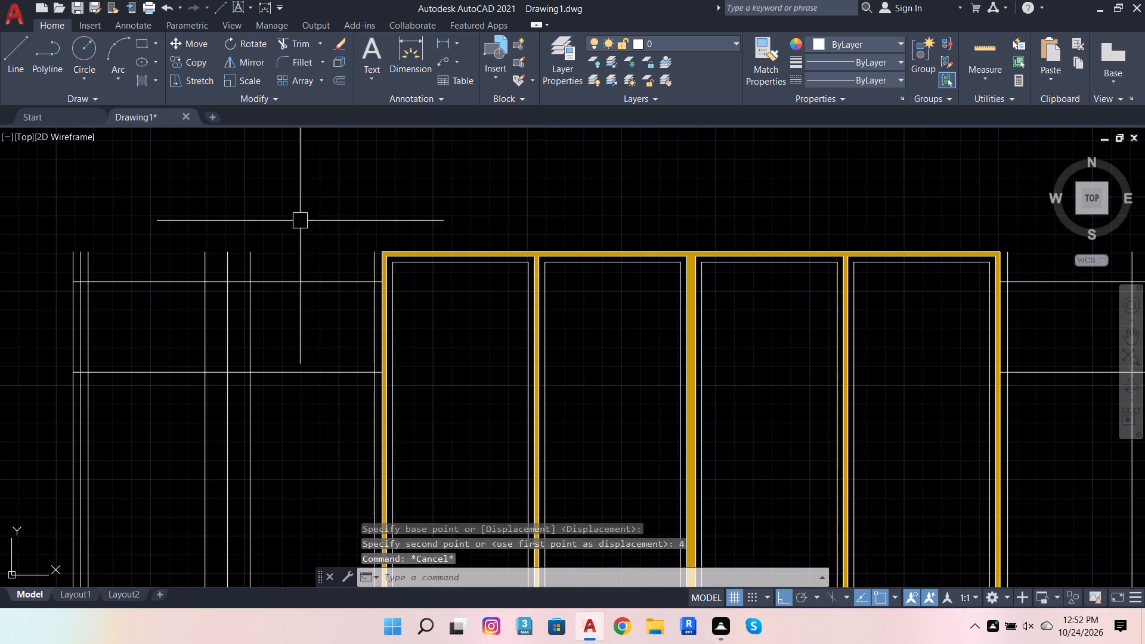
{"action": "left_click", "coordinate": [27, 47]}
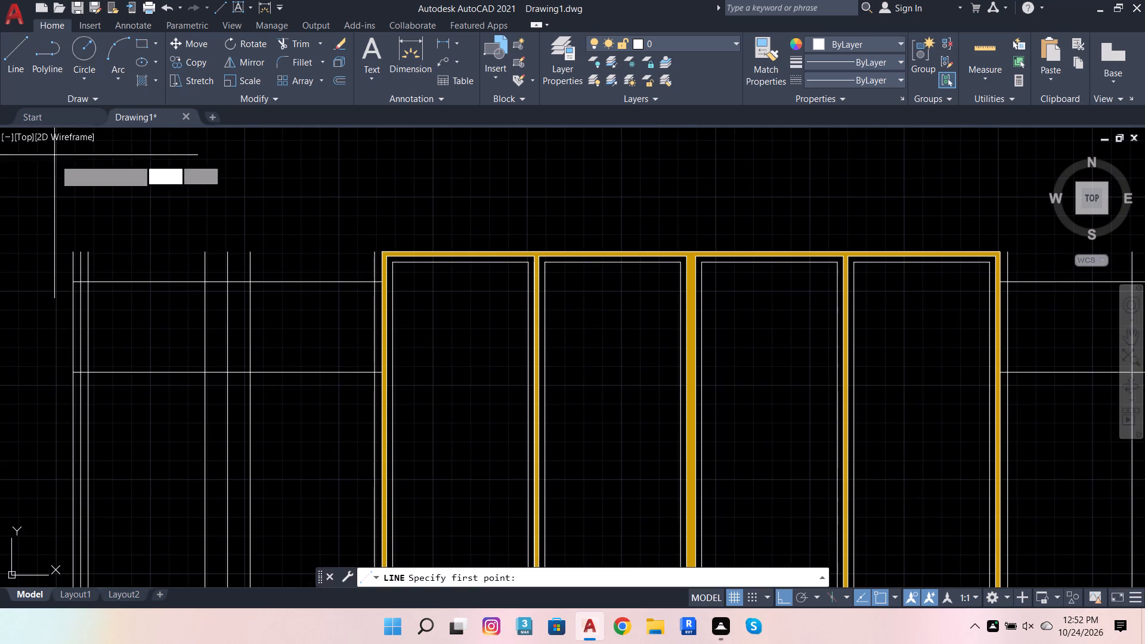
{"action": "left_click", "coordinate": [69, 248]}
{"action": "scroll", "coordinate": [326, 242], "scroll_direction": "up", "scroll_amount": 3}
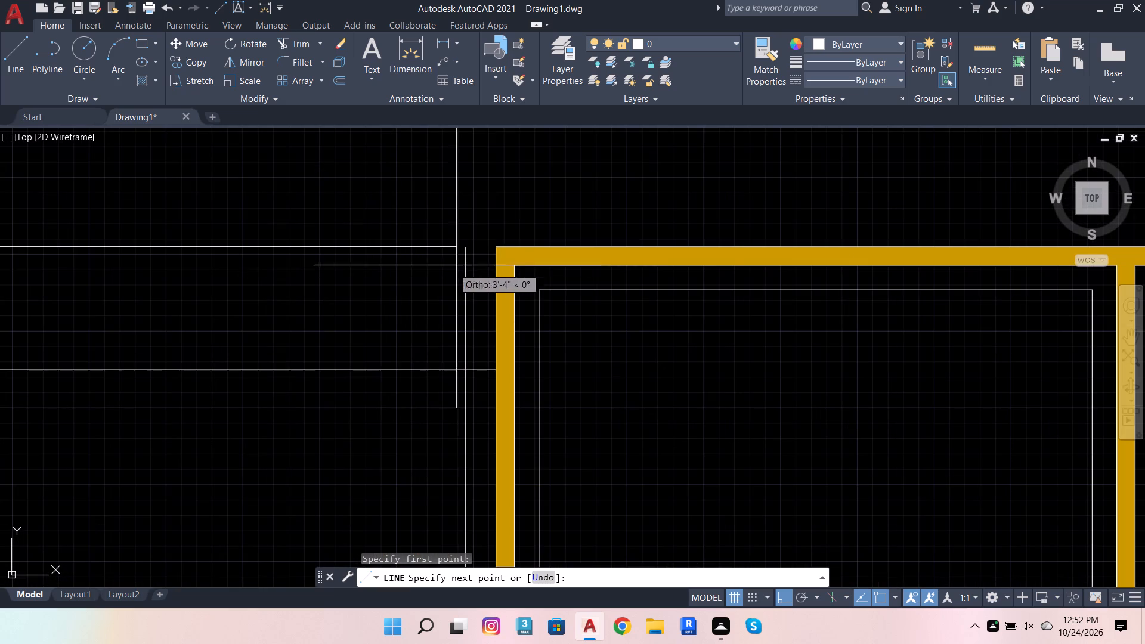
{"action": "left_click", "coordinate": [493, 251]}
{"action": "key", "text": "space"}
{"action": "scroll", "coordinate": [363, 258], "scroll_direction": "down", "scroll_amount": 5}
Draw a horizontal line across the right bay's top, from the door frame's top corner to its outer edge.
{"action": "key", "text": "space"}
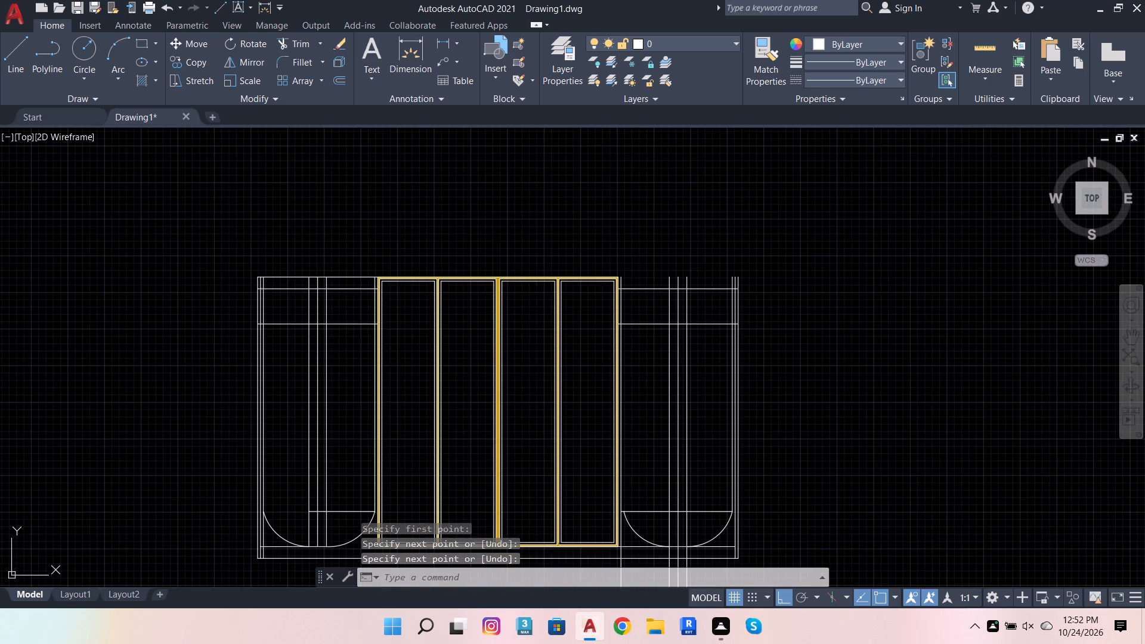
{"action": "scroll", "coordinate": [639, 258], "scroll_direction": "up", "scroll_amount": 3}
{"action": "left_click", "coordinate": [551, 326]}
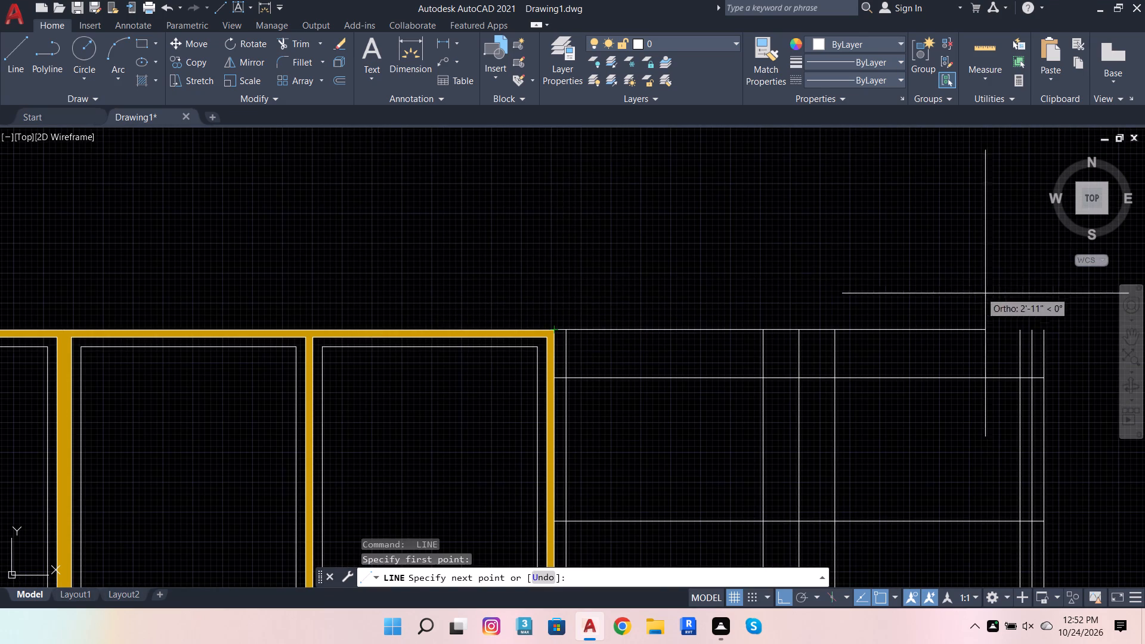
{"action": "left_click", "coordinate": [1048, 321]}
{"action": "key", "text": "Escape"}
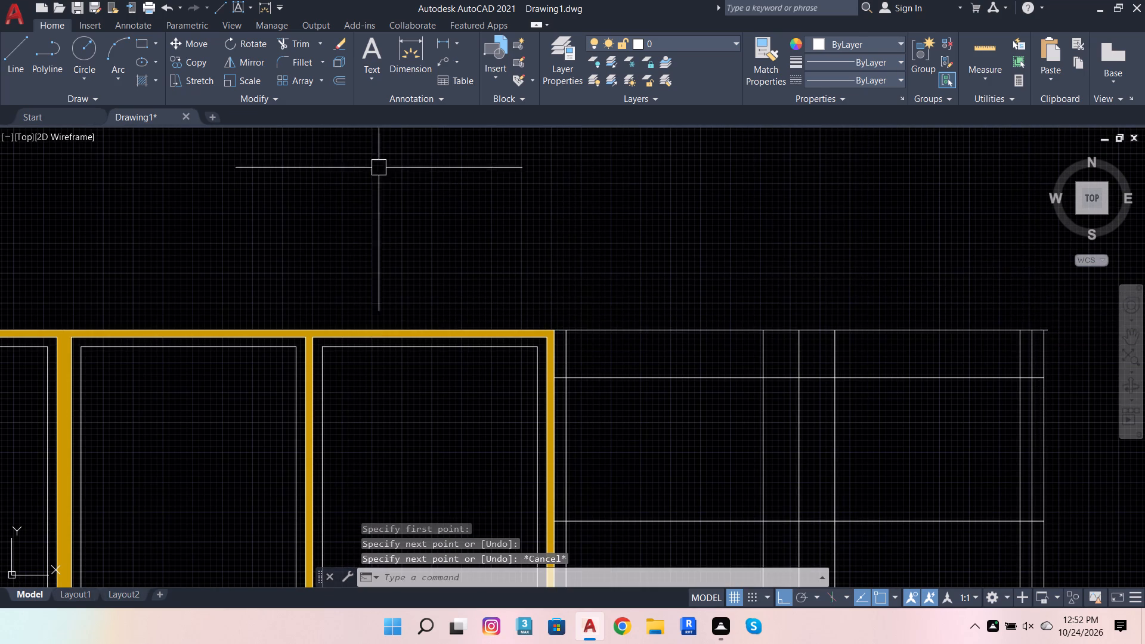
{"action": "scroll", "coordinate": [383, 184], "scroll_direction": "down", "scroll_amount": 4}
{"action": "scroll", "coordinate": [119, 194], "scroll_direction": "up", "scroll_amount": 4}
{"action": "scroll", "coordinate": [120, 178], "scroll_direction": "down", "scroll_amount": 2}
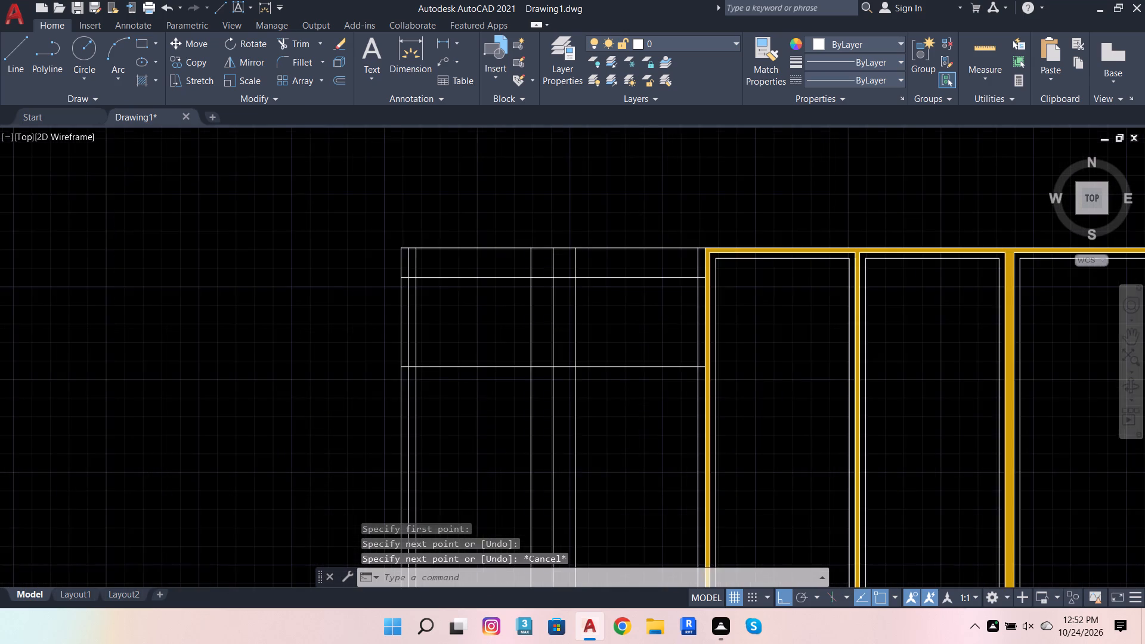
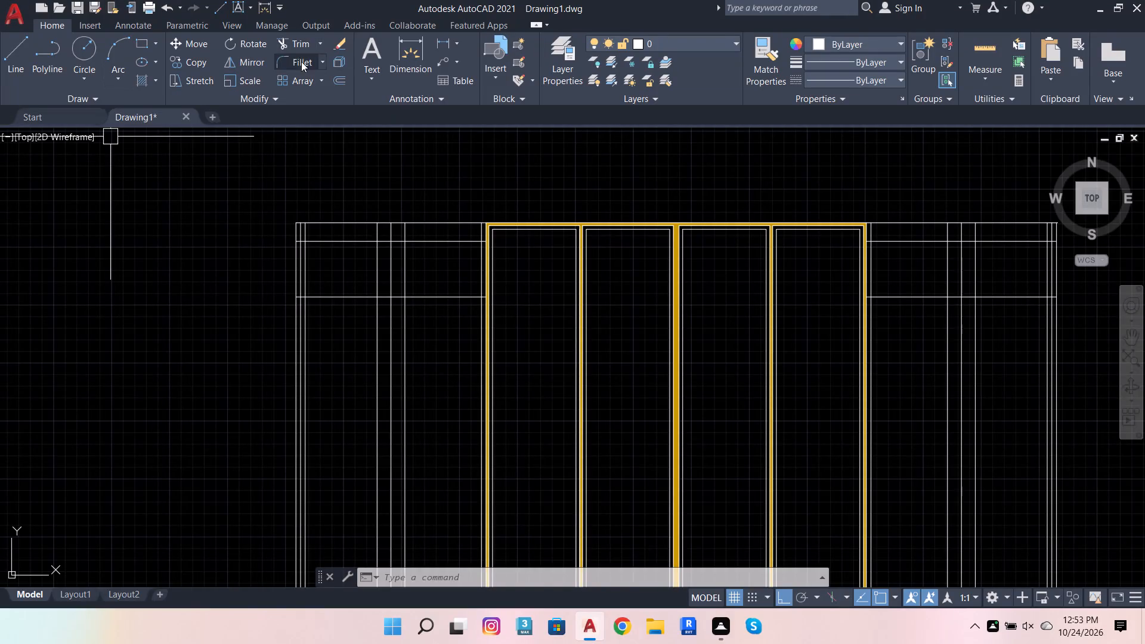
Draw a three-point arc from the left panel's inner vertical at the lower horizontal line, through the first middle vertical's top crossing, ending about 21'-1", 20'-9".
{"action": "left_click", "coordinate": [117, 49]}
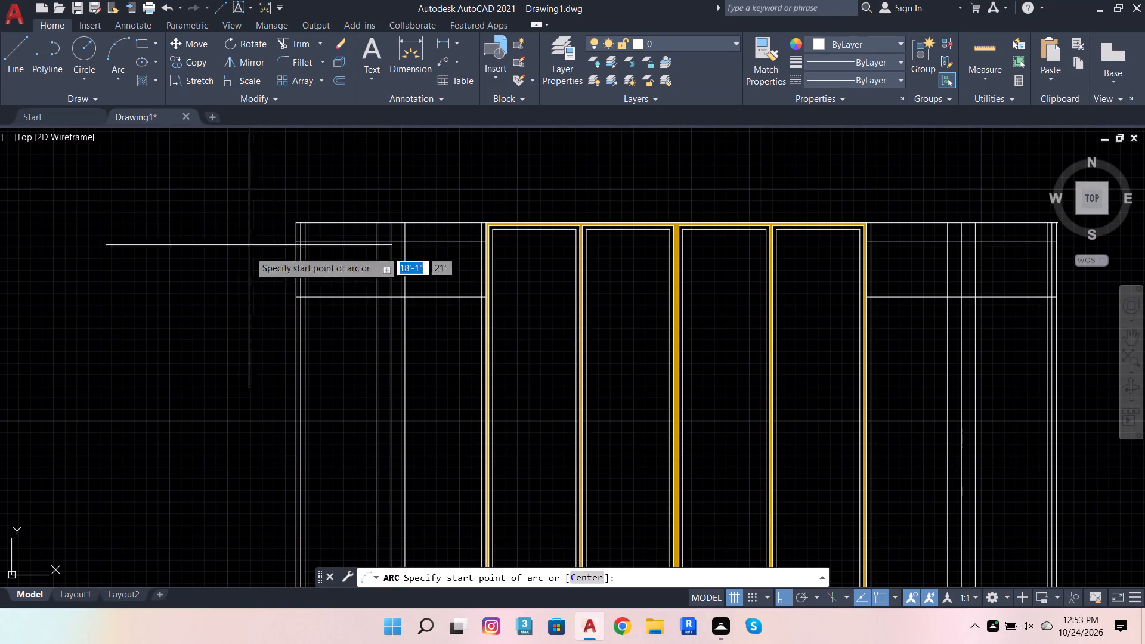
{"action": "scroll", "coordinate": [291, 304], "scroll_direction": "up", "scroll_amount": 2}
{"action": "left_click", "coordinate": [320, 290]}
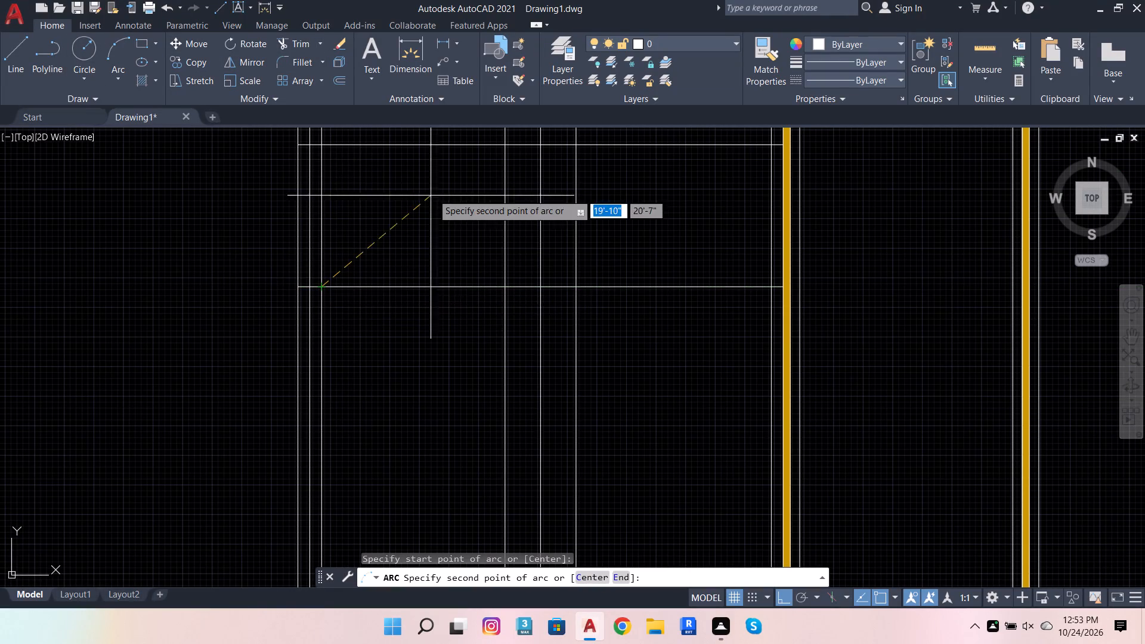
{"action": "left_click", "coordinate": [510, 144]}
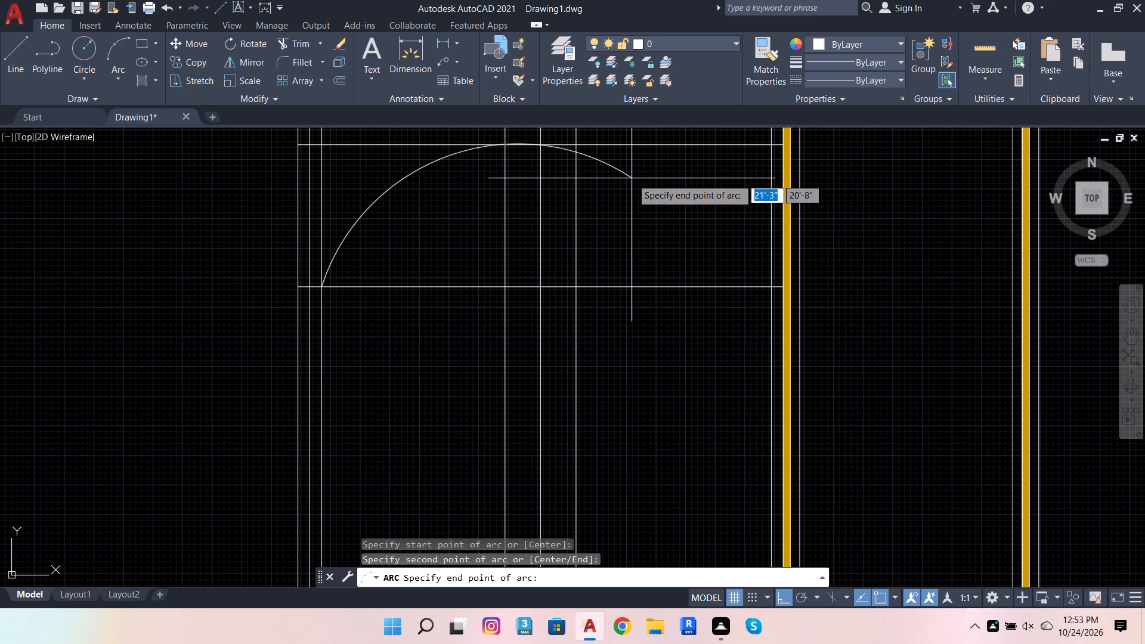
{"action": "left_click", "coordinate": [598, 165]}
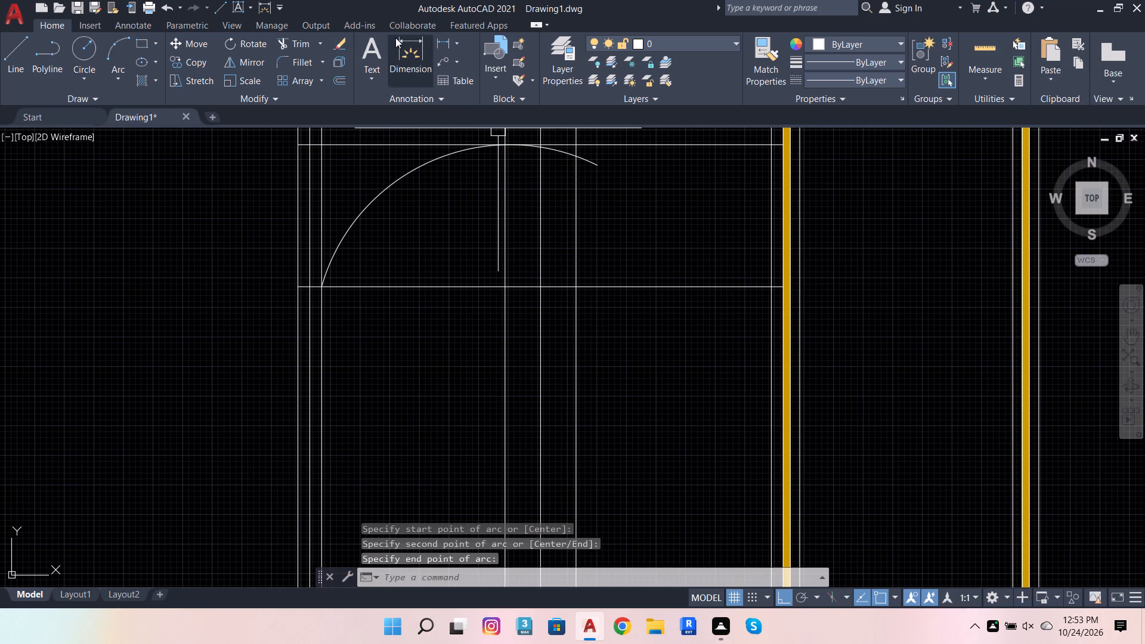
Trim the new arc's overhang past the first middle vertical so it stops at the upper horizontal line.
{"action": "left_click", "coordinate": [304, 39]}
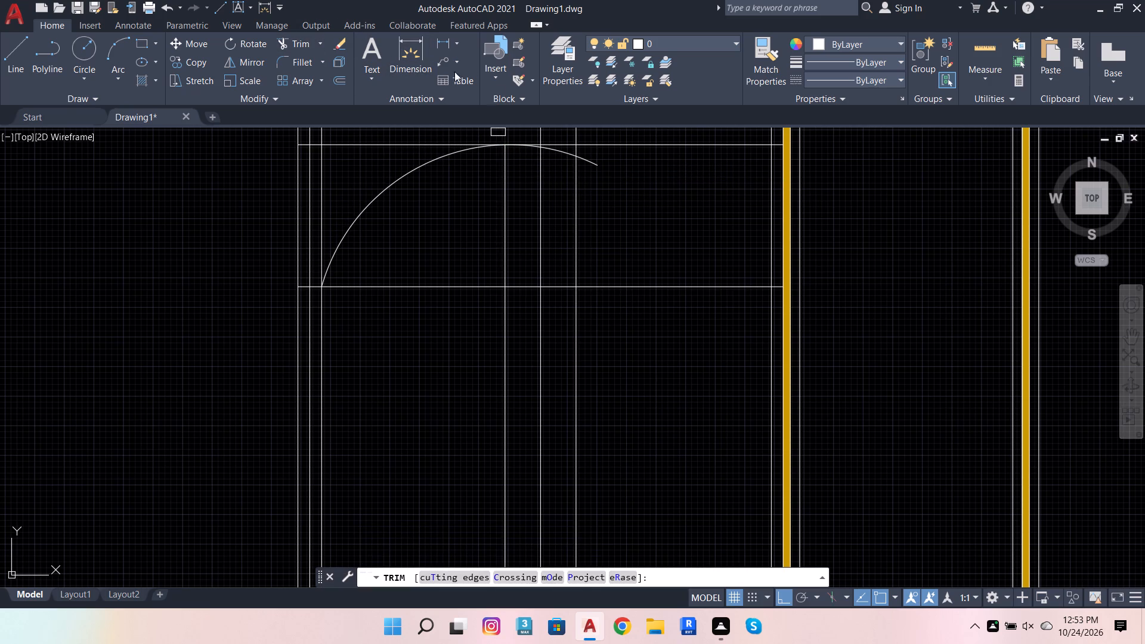
{"action": "scroll", "coordinate": [583, 163], "scroll_direction": "up", "scroll_amount": 2}
{"action": "left_click", "coordinate": [592, 161]}
{"action": "scroll", "coordinate": [589, 234], "scroll_direction": "down", "scroll_amount": 2}
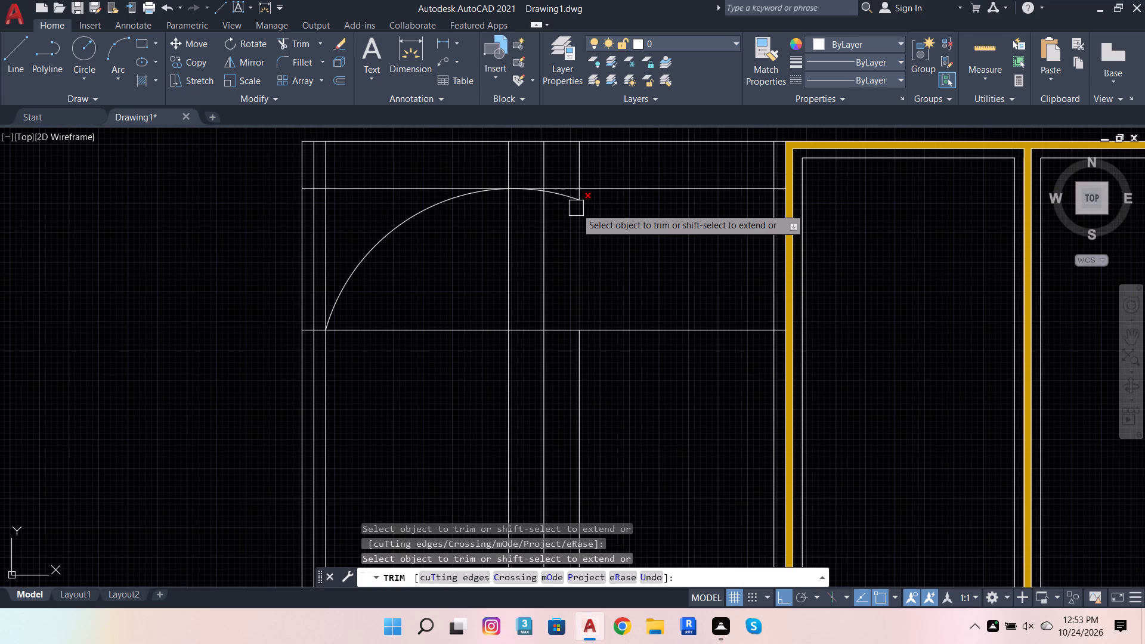
{"action": "scroll", "coordinate": [571, 195], "scroll_direction": "up", "scroll_amount": 3}
{"action": "left_click", "coordinate": [551, 202]}
{"action": "scroll", "coordinate": [435, 182], "scroll_direction": "up", "scroll_amount": 2}
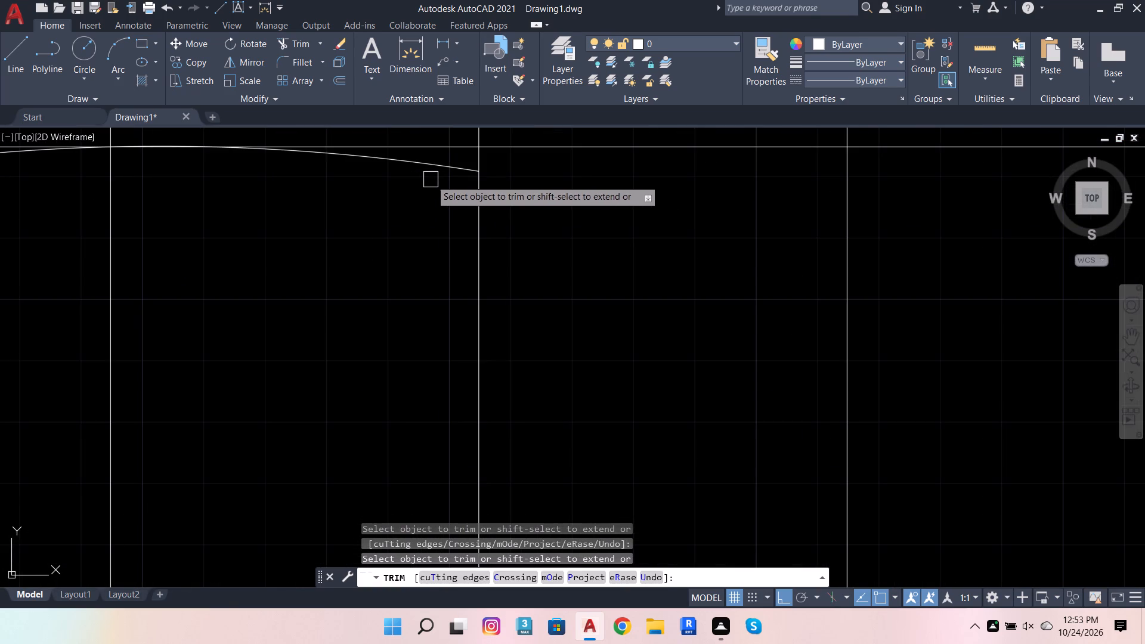
{"action": "left_click", "coordinate": [432, 171]}
{"action": "scroll", "coordinate": [140, 194], "scroll_direction": "down", "scroll_amount": 2}
{"action": "scroll", "coordinate": [147, 181], "scroll_direction": "up", "scroll_amount": 1}
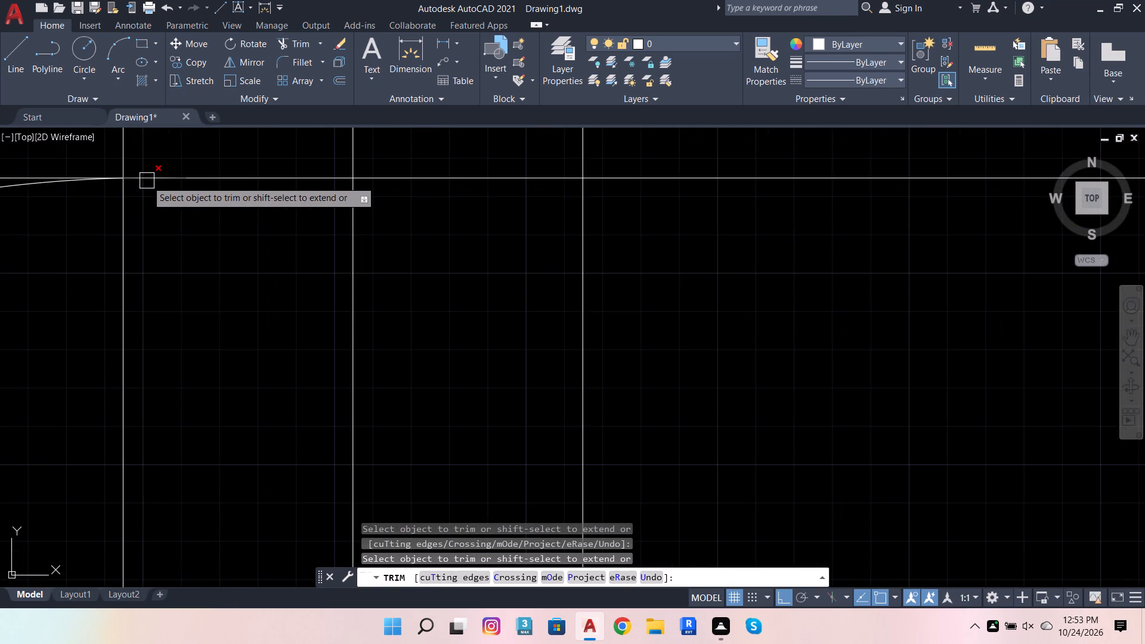
{"action": "left_click", "coordinate": [146, 181]}
{"action": "left_click", "coordinate": [194, 231]}
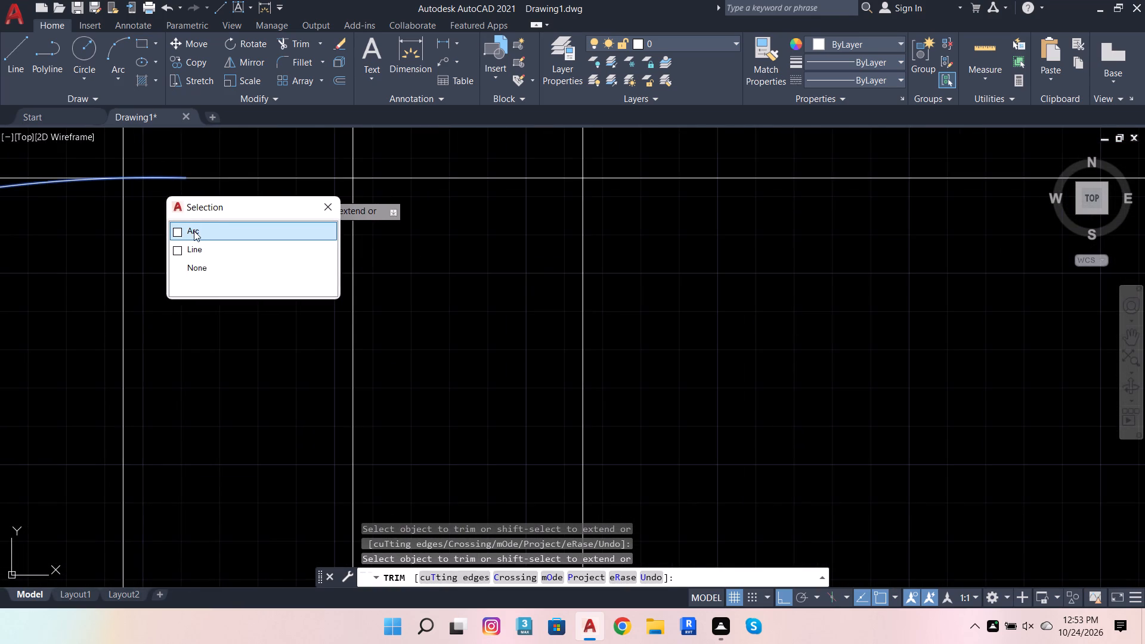
Trim away the upper horizontal line between the left panel's outer edge and the top end of the arc.
{"action": "scroll", "coordinate": [301, 181], "scroll_direction": "down", "scroll_amount": 3}
{"action": "scroll", "coordinate": [444, 258], "scroll_direction": "down", "scroll_amount": 3}
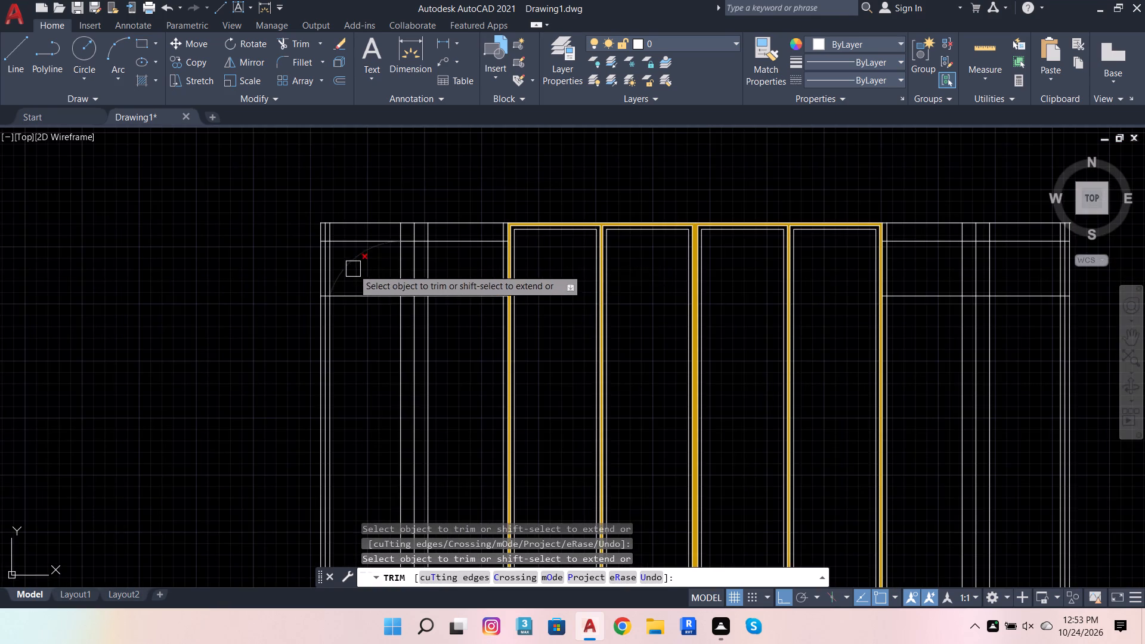
{"action": "scroll", "coordinate": [351, 265], "scroll_direction": "up", "scroll_amount": 2}
{"action": "left_click", "coordinate": [348, 194]}
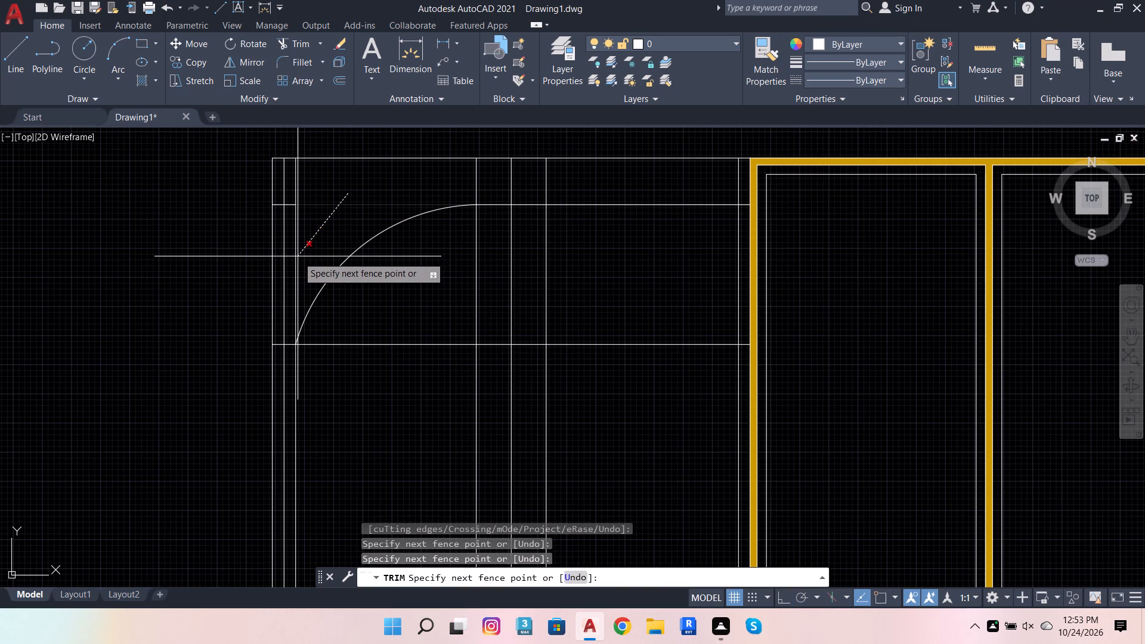
{"action": "left_click", "coordinate": [293, 253]}
{"action": "scroll", "coordinate": [298, 202], "scroll_direction": "up", "scroll_amount": 2}
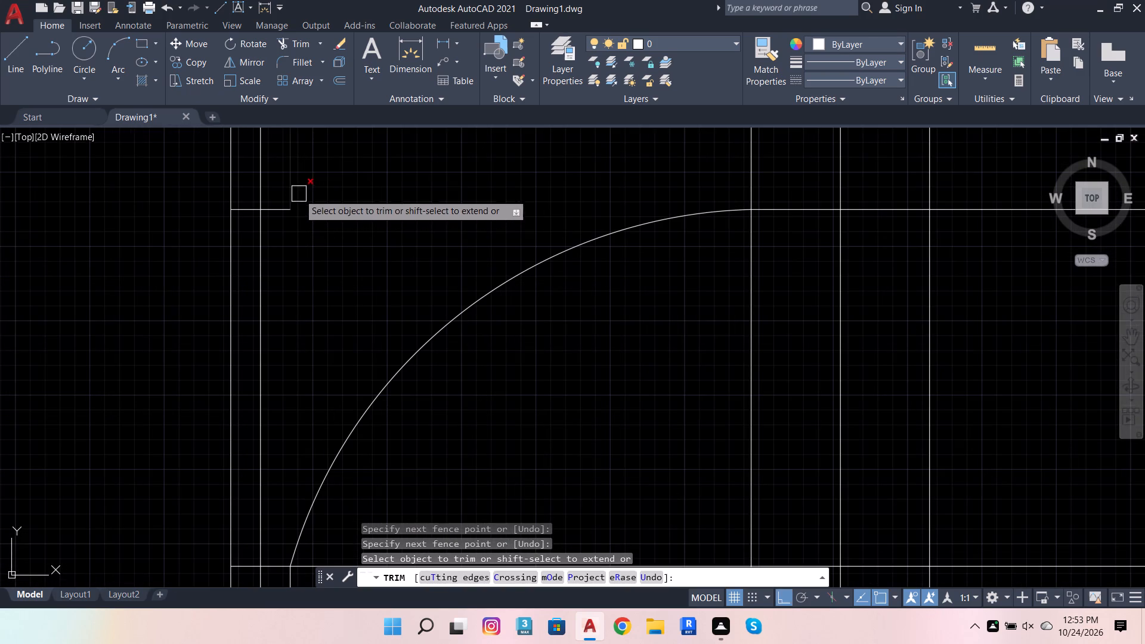
{"action": "left_click", "coordinate": [297, 189]}
{"action": "left_click", "coordinate": [283, 206]}
{"action": "scroll", "coordinate": [245, 215], "scroll_direction": "up", "scroll_amount": 2}
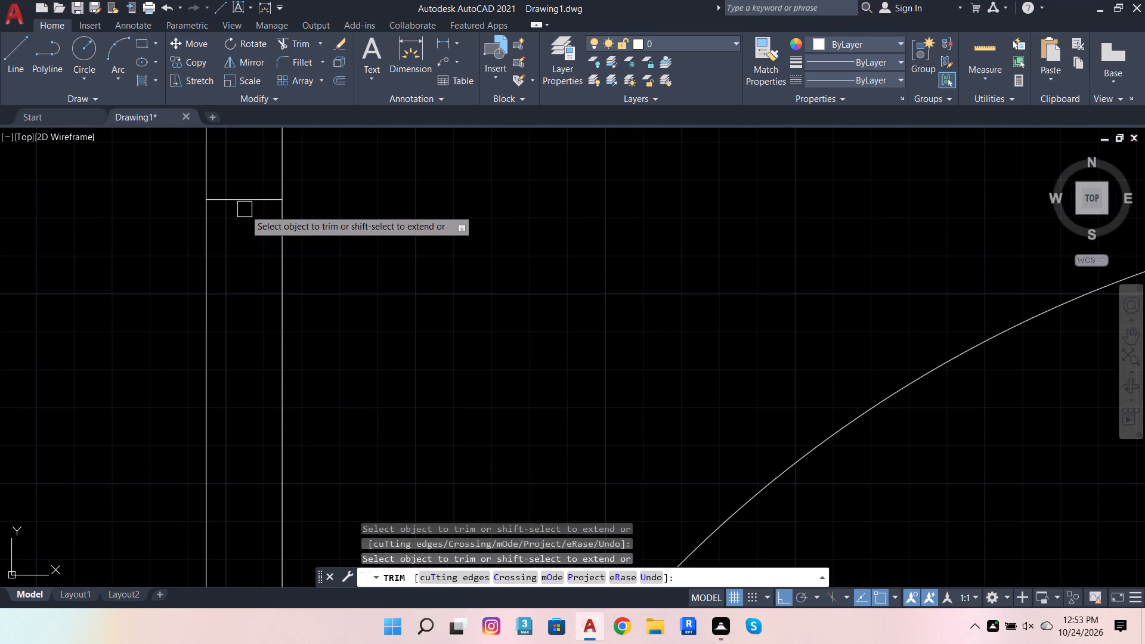
{"action": "left_click", "coordinate": [245, 191]}
{"action": "scroll", "coordinate": [233, 292], "scroll_direction": "down", "scroll_amount": 5}
{"action": "scroll", "coordinate": [421, 307], "scroll_direction": "up", "scroll_amount": 2}
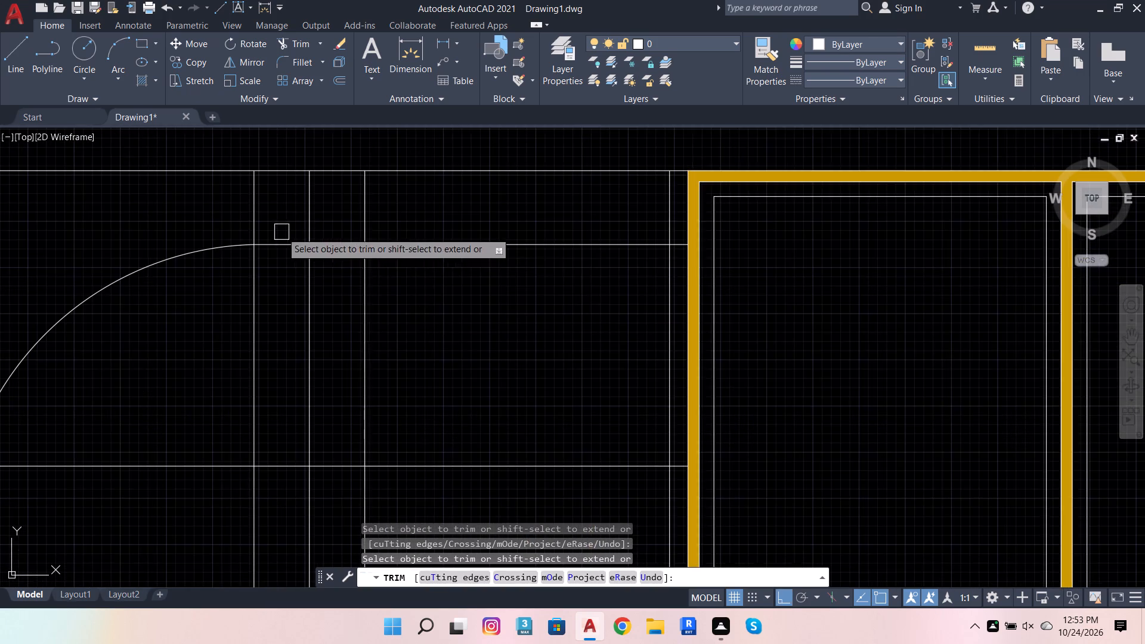
{"action": "scroll", "coordinate": [286, 273], "scroll_direction": "down", "scroll_amount": 2}
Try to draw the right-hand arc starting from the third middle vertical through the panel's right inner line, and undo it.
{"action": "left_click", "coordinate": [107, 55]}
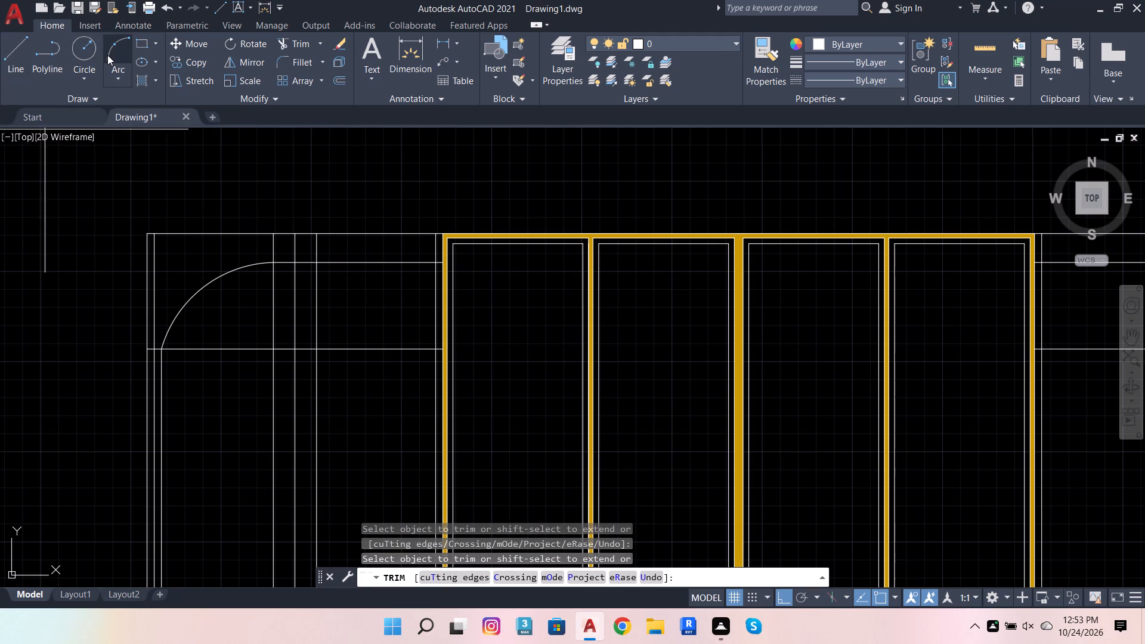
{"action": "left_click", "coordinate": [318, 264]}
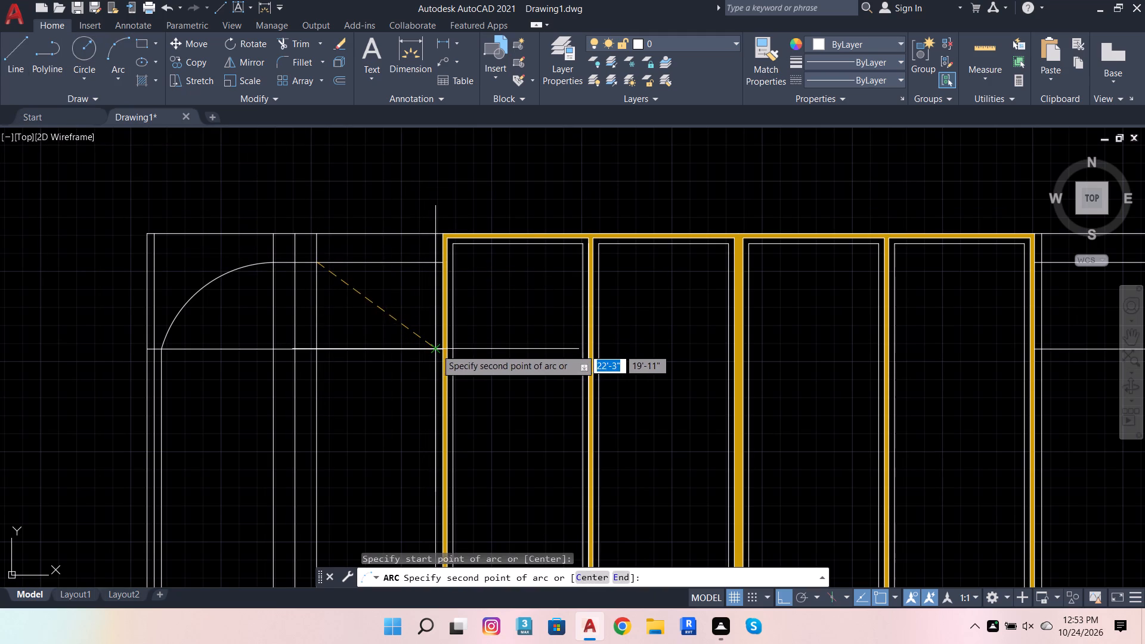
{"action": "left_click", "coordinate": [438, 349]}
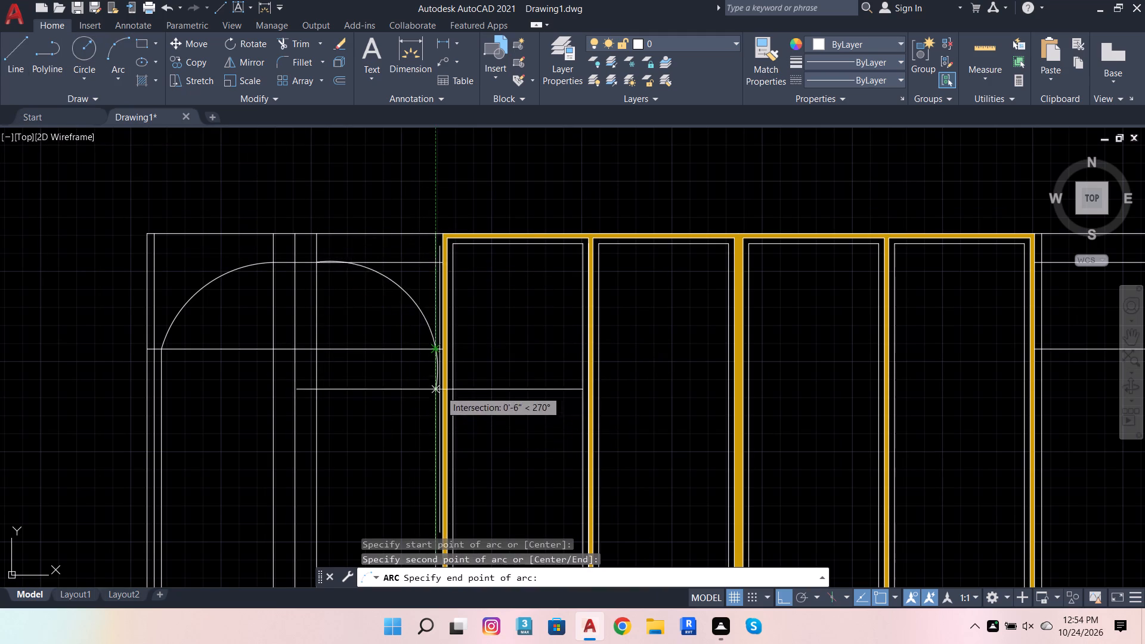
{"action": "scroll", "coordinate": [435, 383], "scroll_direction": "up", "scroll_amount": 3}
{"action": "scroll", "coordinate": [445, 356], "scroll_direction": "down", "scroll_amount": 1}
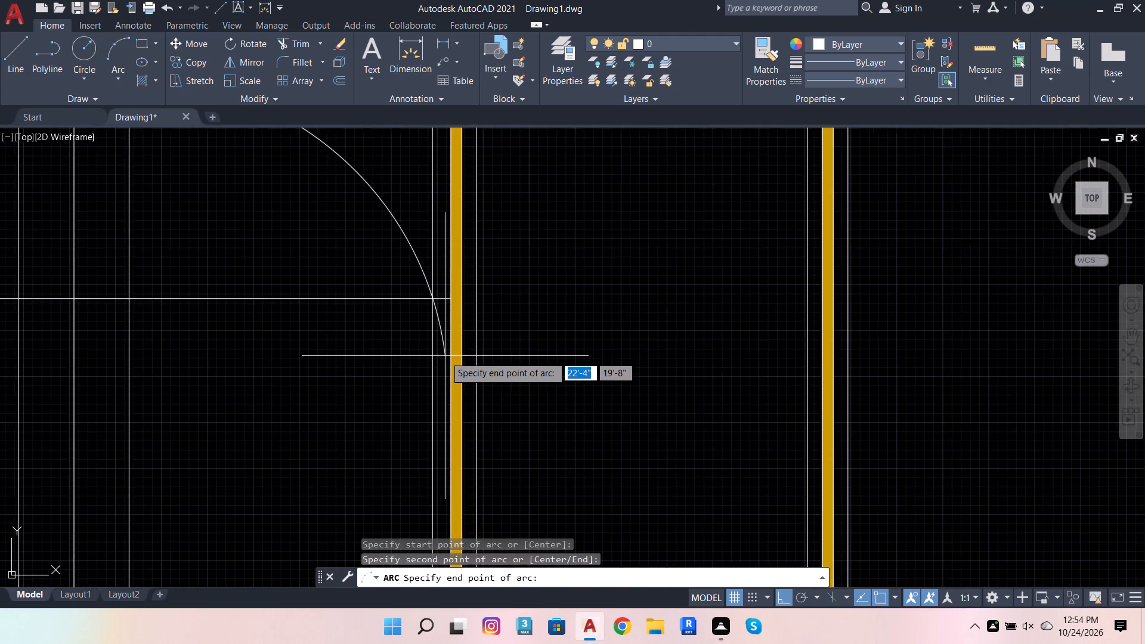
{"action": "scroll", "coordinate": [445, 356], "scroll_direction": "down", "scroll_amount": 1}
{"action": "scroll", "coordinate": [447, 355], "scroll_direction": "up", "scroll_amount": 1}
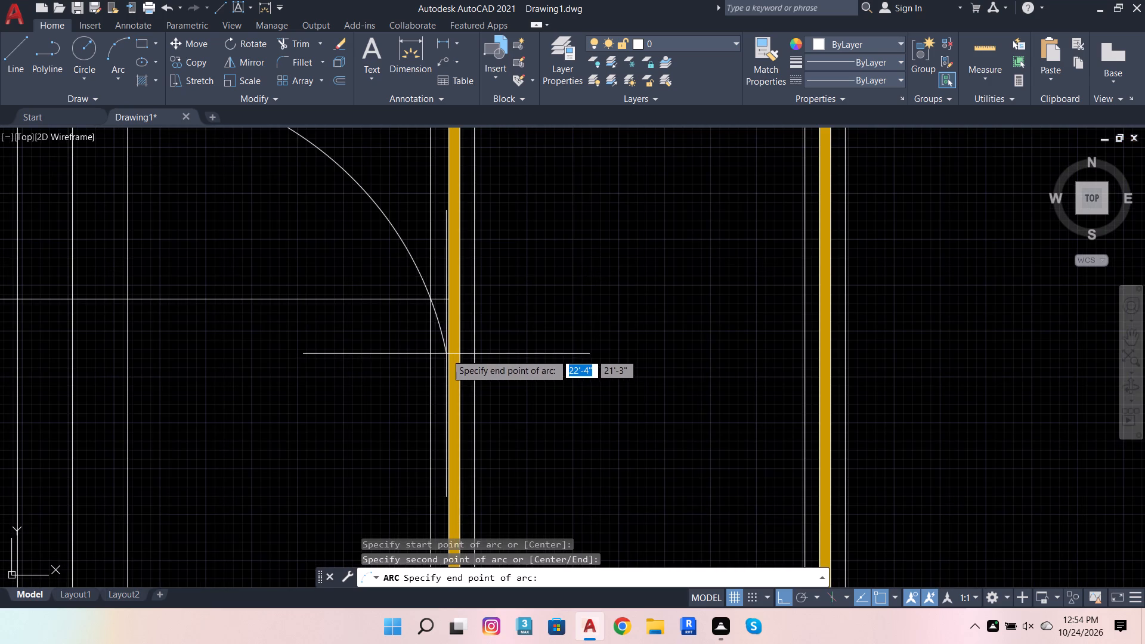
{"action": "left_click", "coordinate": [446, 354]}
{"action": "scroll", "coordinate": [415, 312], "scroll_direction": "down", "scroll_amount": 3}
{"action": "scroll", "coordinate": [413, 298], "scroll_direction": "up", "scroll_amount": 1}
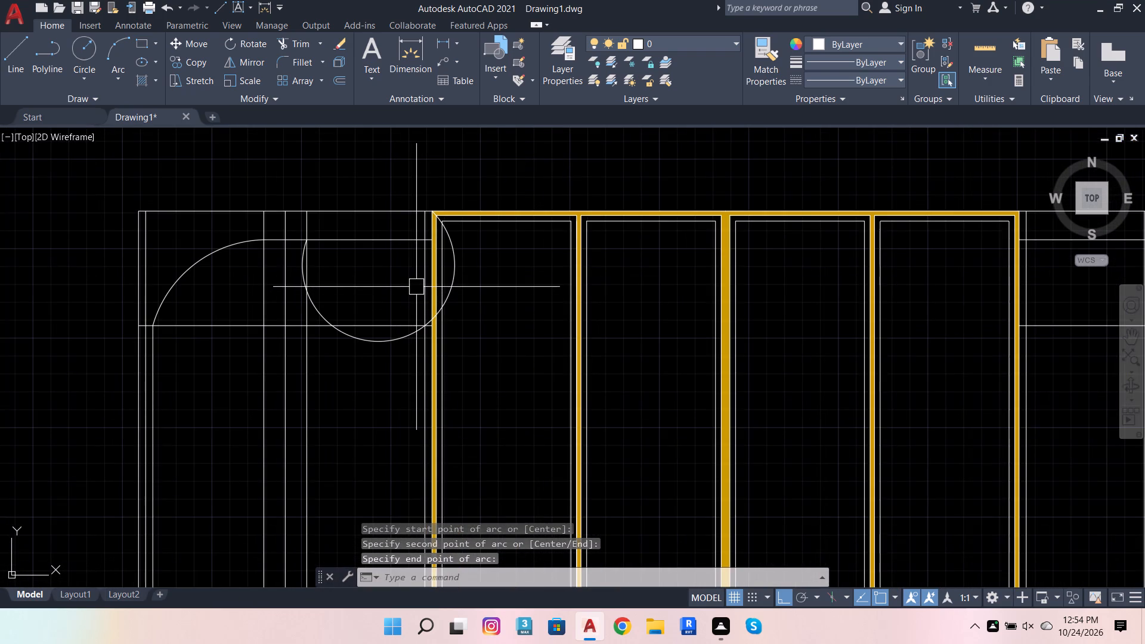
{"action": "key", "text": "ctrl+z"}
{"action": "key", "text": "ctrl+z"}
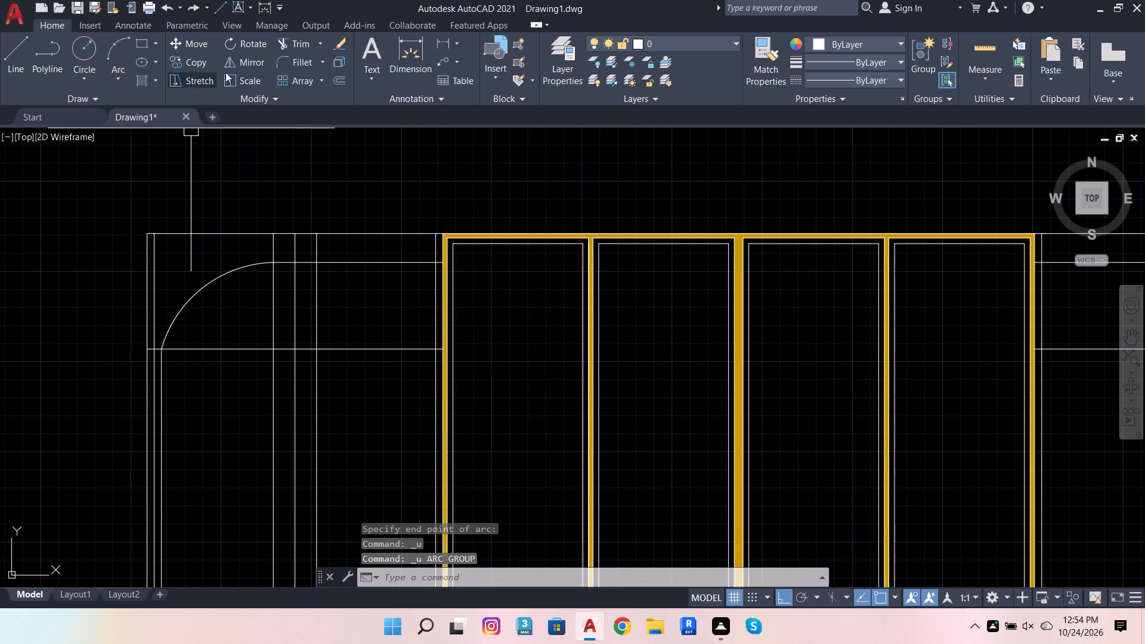
Draw an arc from the right inner vertical at the lower horizontal line, through the third middle vertical's top crossing, to the left arc's upper end.
{"action": "left_click", "coordinate": [117, 43]}
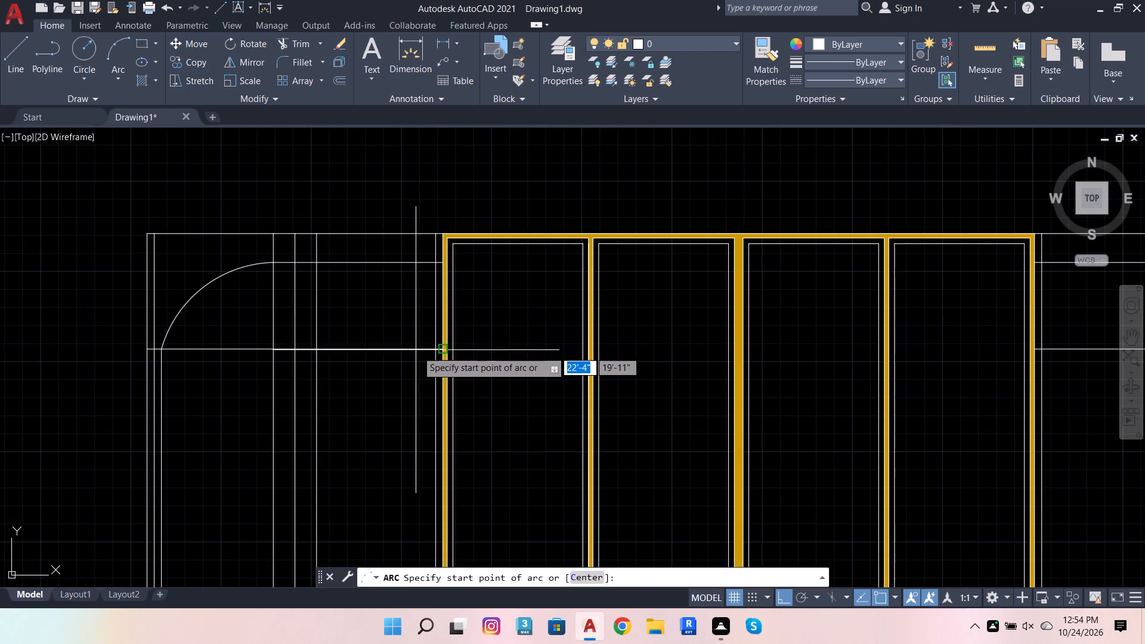
{"action": "left_click", "coordinate": [435, 351]}
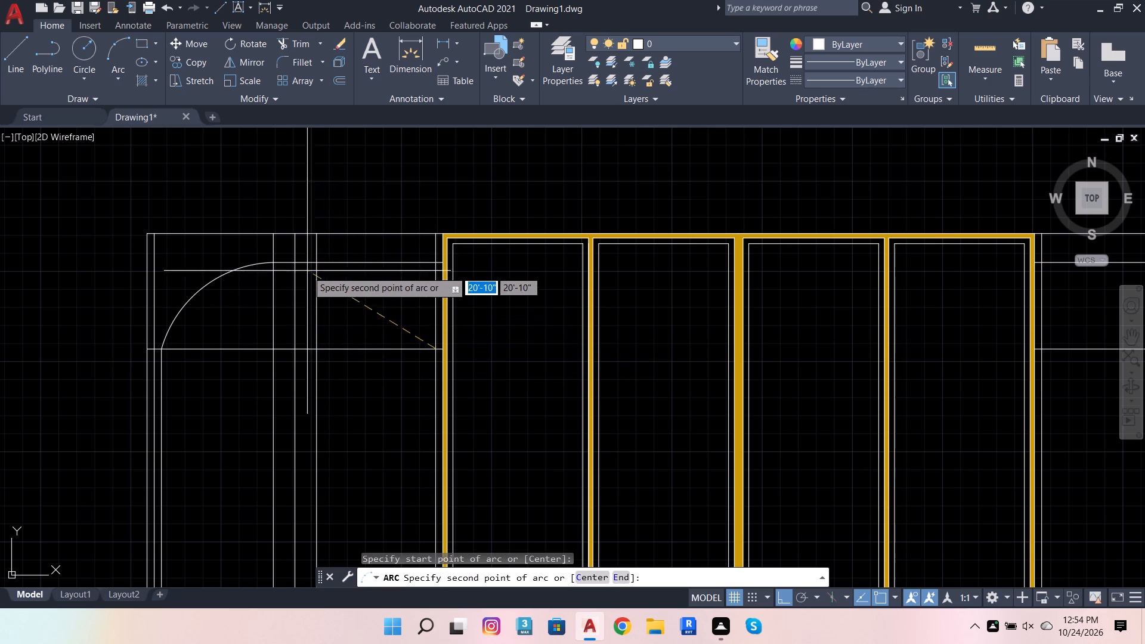
{"action": "left_click", "coordinate": [316, 262]}
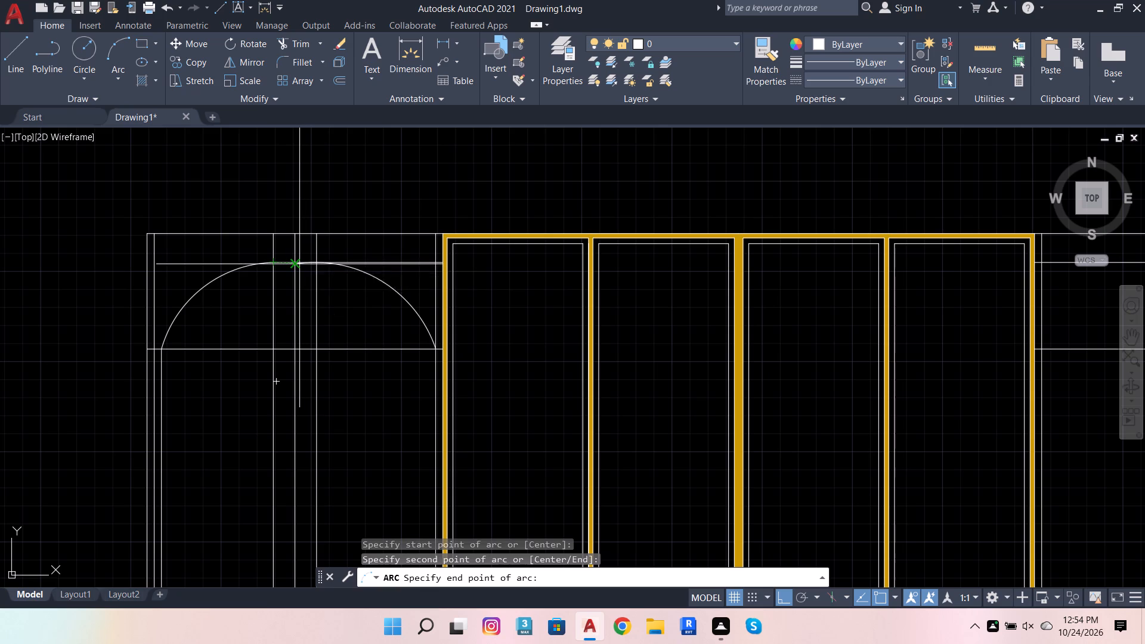
{"action": "scroll", "coordinate": [300, 263], "scroll_direction": "up", "scroll_amount": 2}
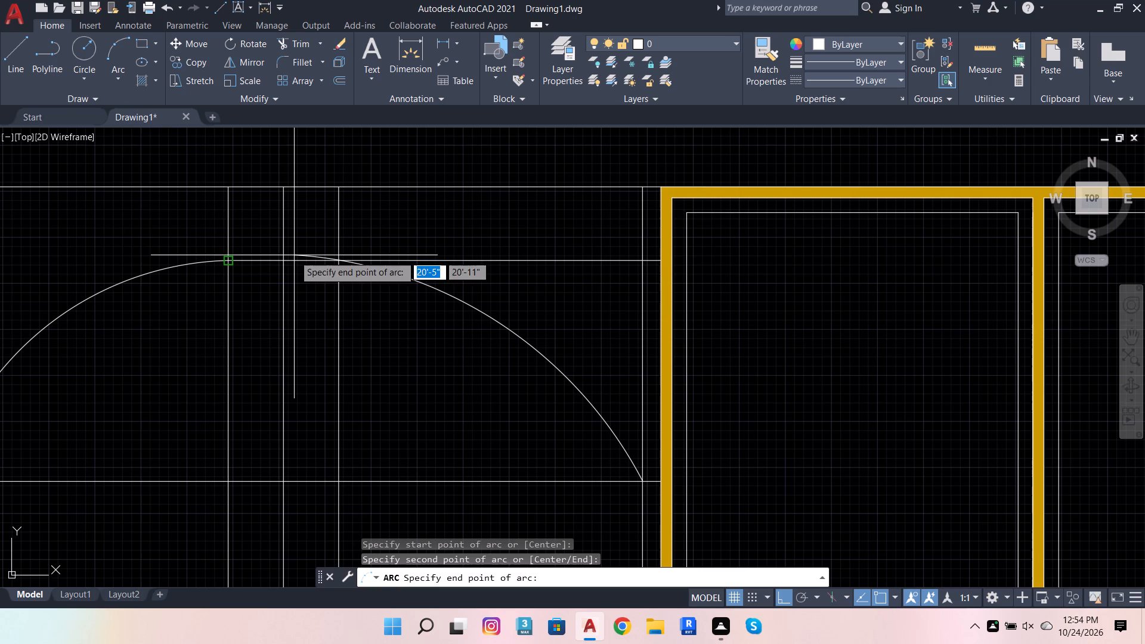
{"action": "left_click", "coordinate": [294, 255]}
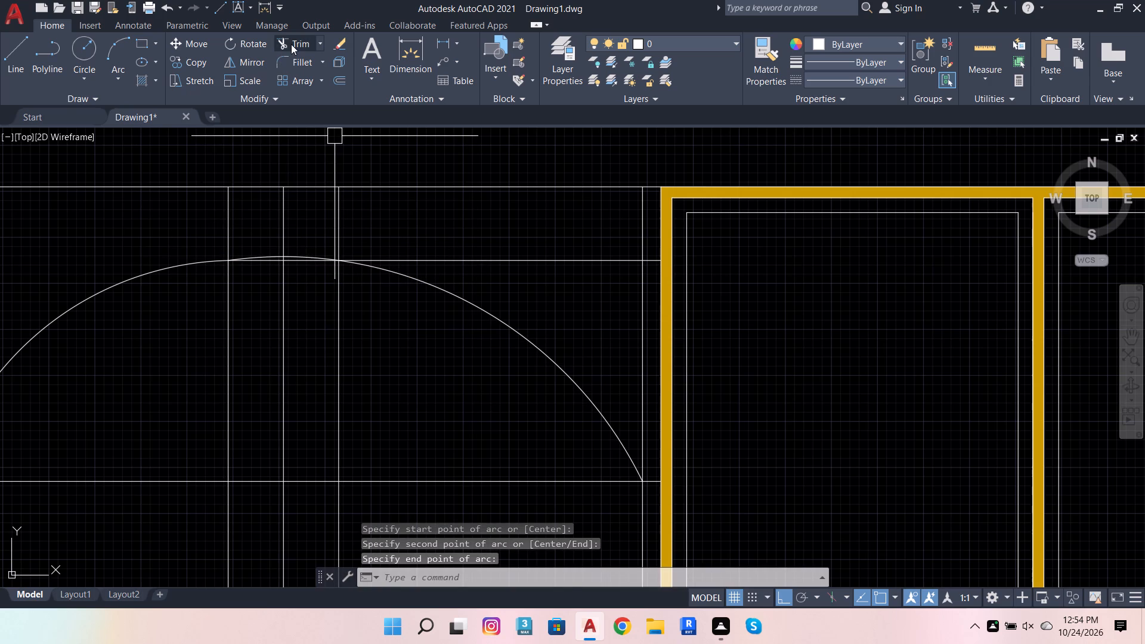
Trim the right arc's portion above the flat top line between the first and third middle verticals.
{"action": "left_click", "coordinate": [291, 44]}
{"action": "scroll", "coordinate": [303, 239], "scroll_direction": "up", "scroll_amount": 3}
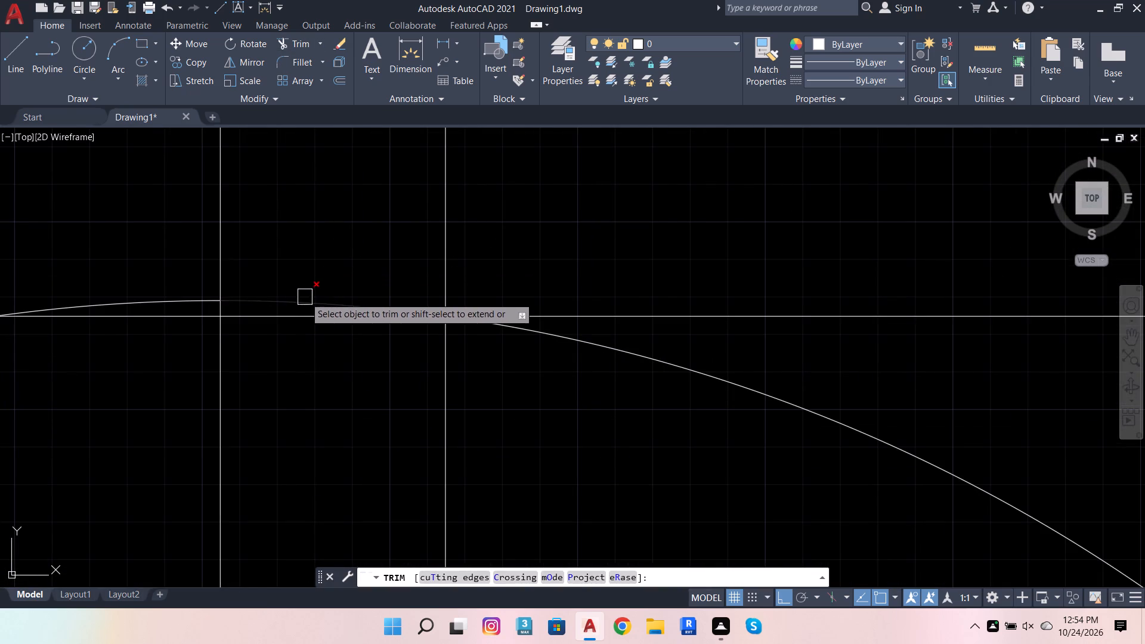
{"action": "left_click", "coordinate": [305, 297]}
{"action": "scroll", "coordinate": [412, 238], "scroll_direction": "down", "scroll_amount": 2}
{"action": "scroll", "coordinate": [323, 248], "scroll_direction": "up", "scroll_amount": 2}
{"action": "left_click", "coordinate": [301, 280]}
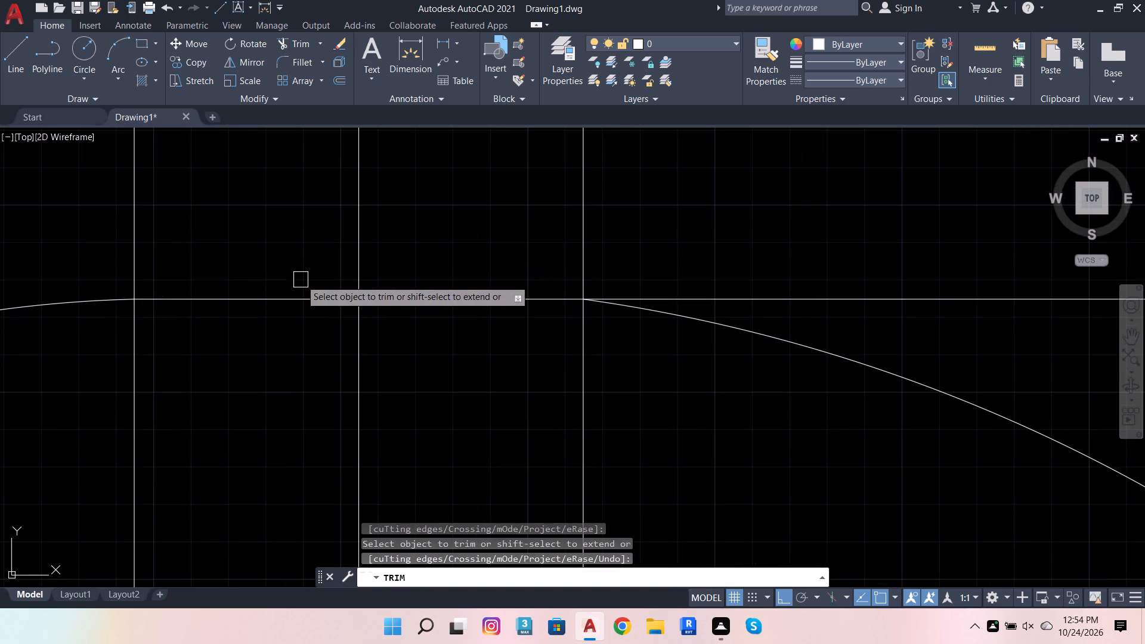
Trim the centre vertical above the arch and the upper horizontal line between the right arc and the yellow frame.
{"action": "scroll", "coordinate": [360, 241], "scroll_direction": "down", "scroll_amount": 1}
{"action": "left_click", "coordinate": [361, 202]}
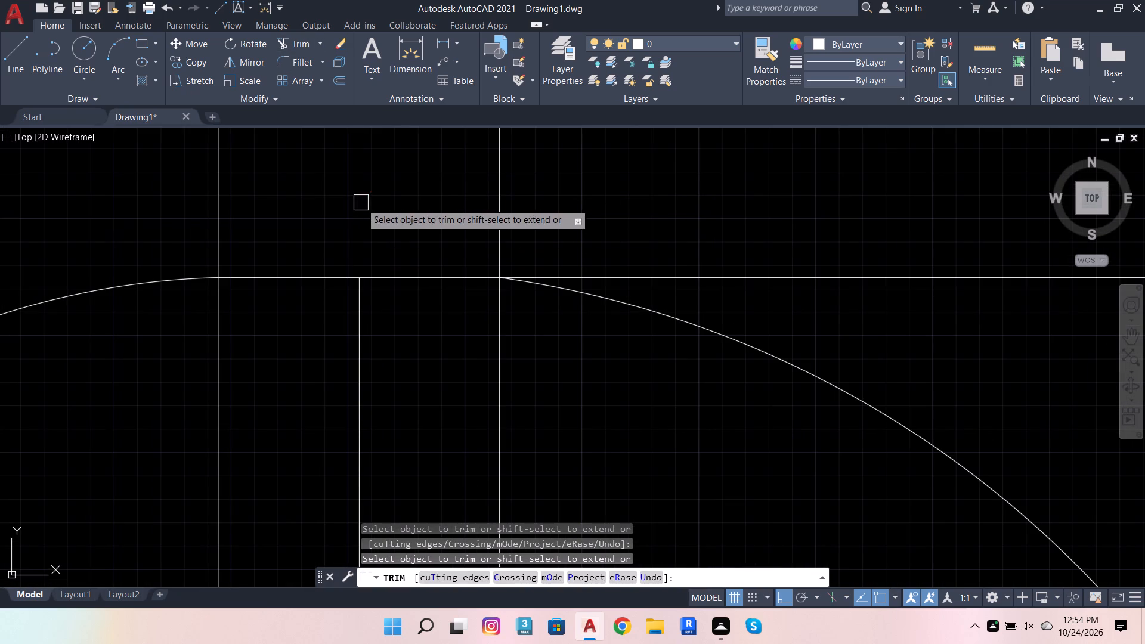
{"action": "scroll", "coordinate": [537, 233], "scroll_direction": "down", "scroll_amount": 3}
{"action": "left_click", "coordinate": [652, 248]}
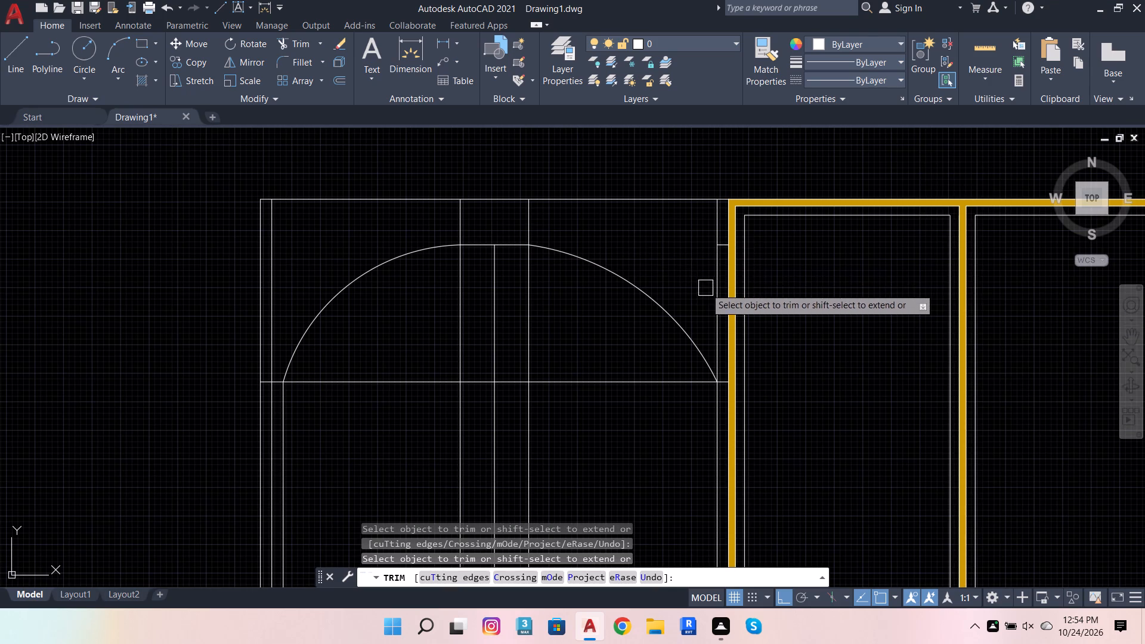
{"action": "scroll", "coordinate": [710, 251], "scroll_direction": "up", "scroll_amount": 2}
{"action": "left_click", "coordinate": [741, 236]}
{"action": "scroll", "coordinate": [471, 188], "scroll_direction": "down", "scroll_amount": 2}
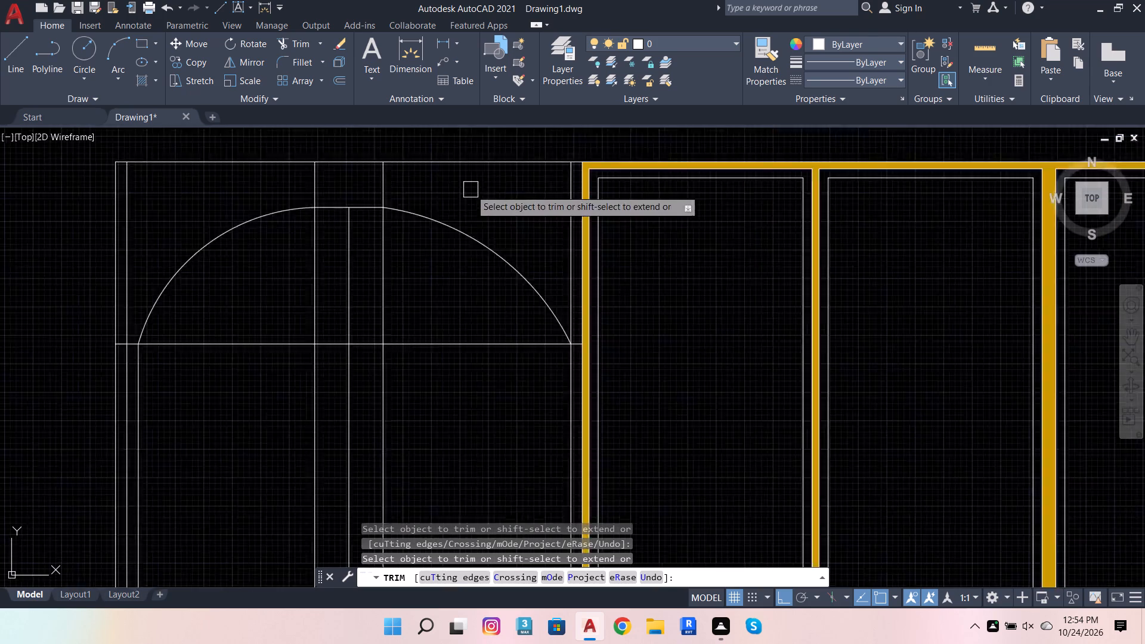
Trim the lower horizontal line beneath the arch and its short stub beside the yellow frame.
{"action": "scroll", "coordinate": [471, 190], "scroll_direction": "down", "scroll_amount": 2}
{"action": "scroll", "coordinate": [513, 256], "scroll_direction": "up", "scroll_amount": 4}
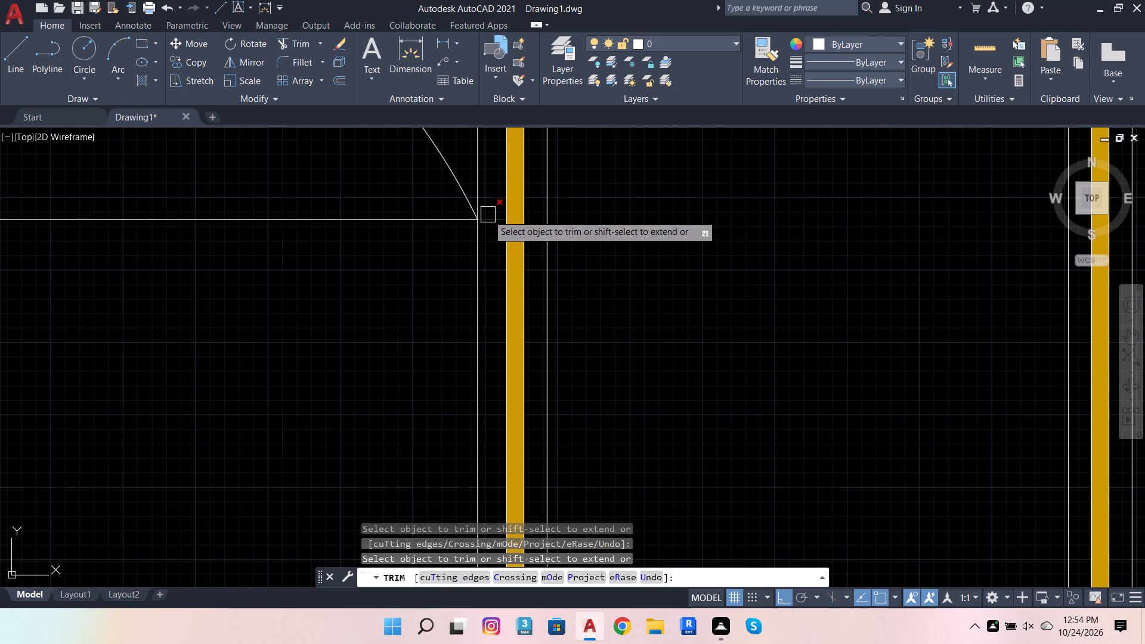
{"action": "left_click", "coordinate": [488, 215]}
{"action": "scroll", "coordinate": [469, 277], "scroll_direction": "down", "scroll_amount": 4}
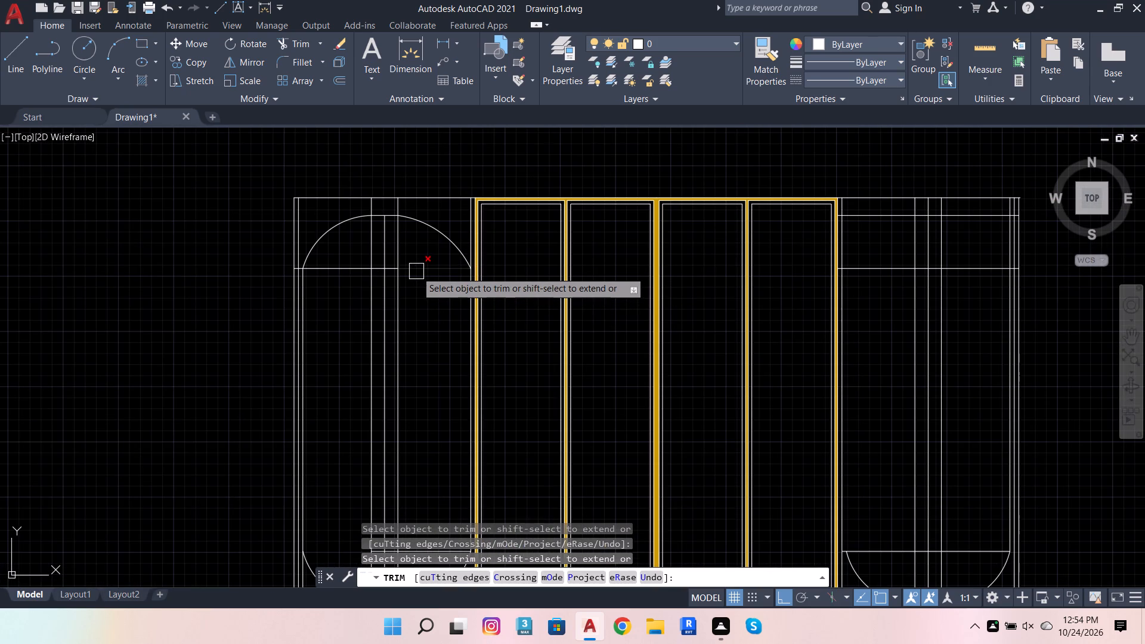
{"action": "left_click", "coordinate": [416, 271]}
{"action": "left_click", "coordinate": [320, 272]}
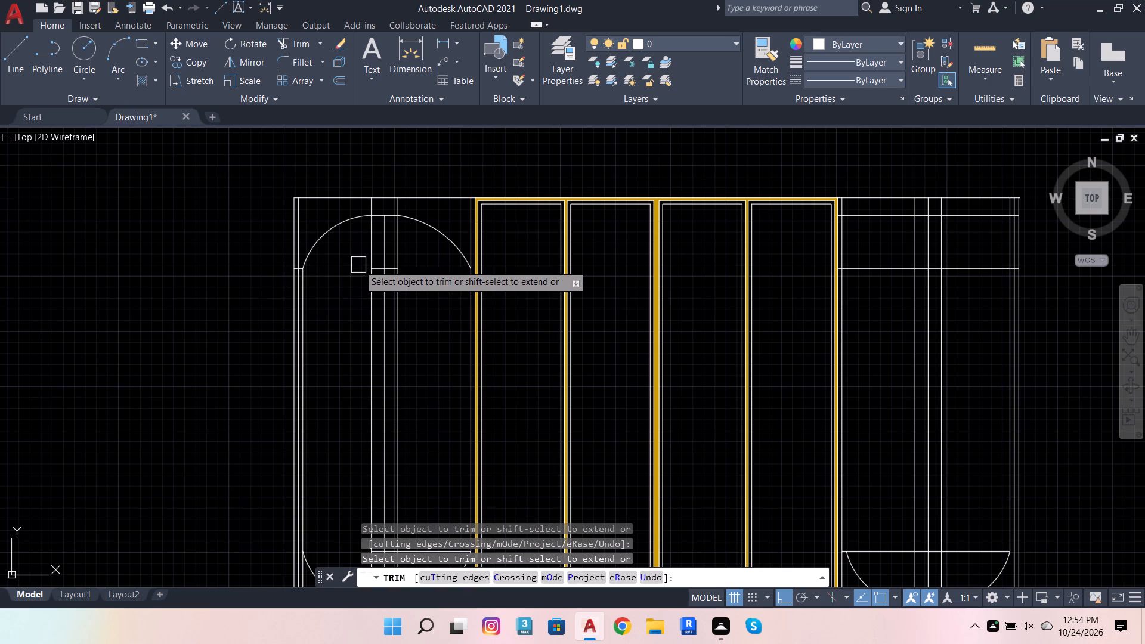
{"action": "scroll", "coordinate": [398, 268], "scroll_direction": "up", "scroll_amount": 2}
{"action": "left_click", "coordinate": [379, 275]}
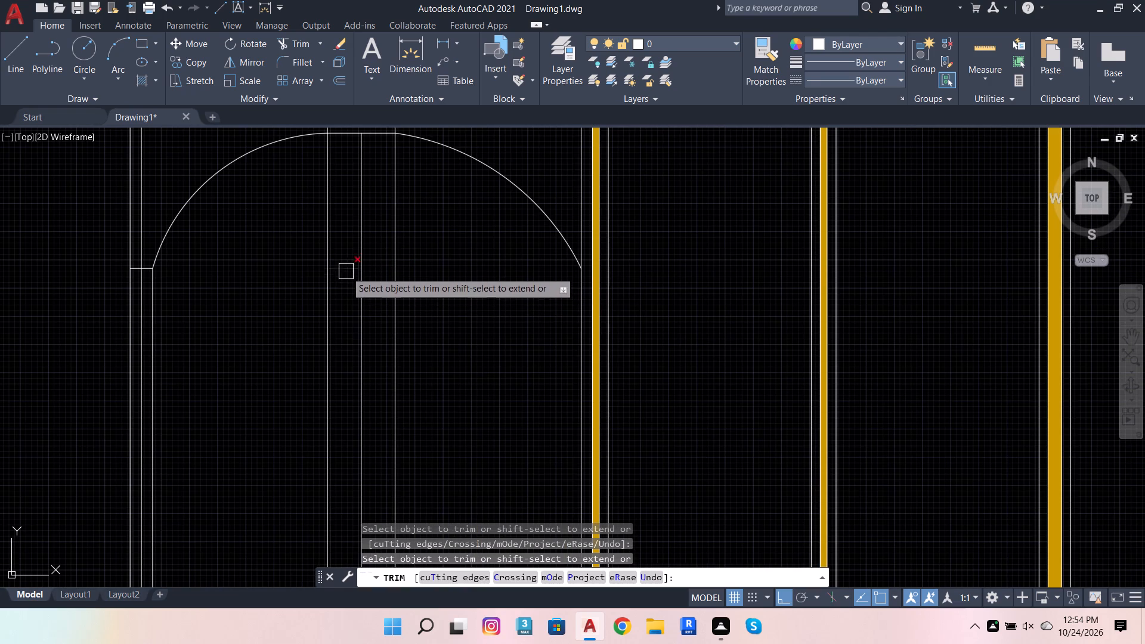
Trim the lower horizontal line's remaining stubs between the outer verticals beside the left side panel's arch.
{"action": "left_click", "coordinate": [346, 271]}
{"action": "scroll", "coordinate": [110, 270], "scroll_direction": "up", "scroll_amount": 3}
{"action": "left_click", "coordinate": [253, 262]}
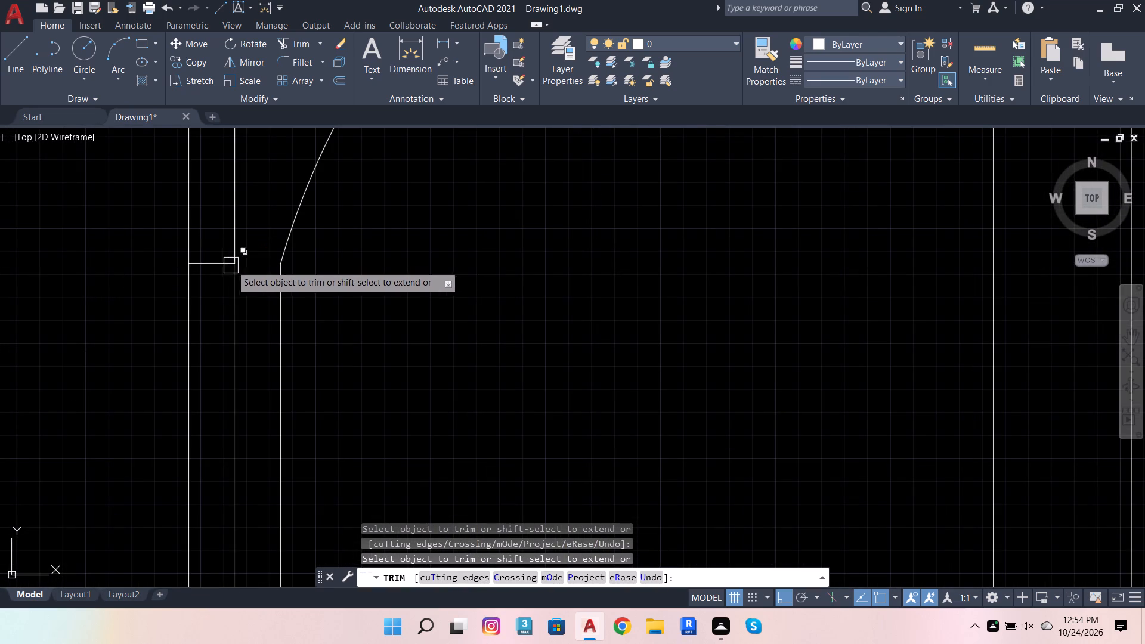
{"action": "left_click", "coordinate": [216, 271]}
{"action": "scroll", "coordinate": [496, 268], "scroll_direction": "down", "scroll_amount": 5}
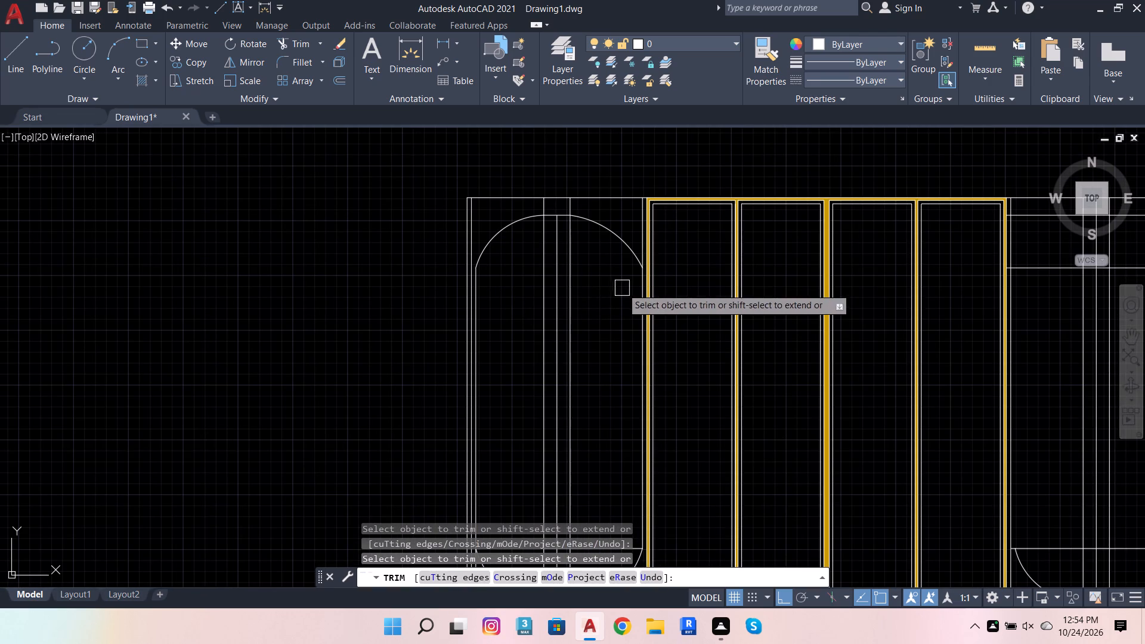
Trim the horizontal line joining the bottom arcs of the left side panel, including its segments between the middle verticals.
{"action": "scroll", "coordinate": [617, 240], "scroll_direction": "down", "scroll_amount": 3}
{"action": "scroll", "coordinate": [618, 306], "scroll_direction": "up", "scroll_amount": 1}
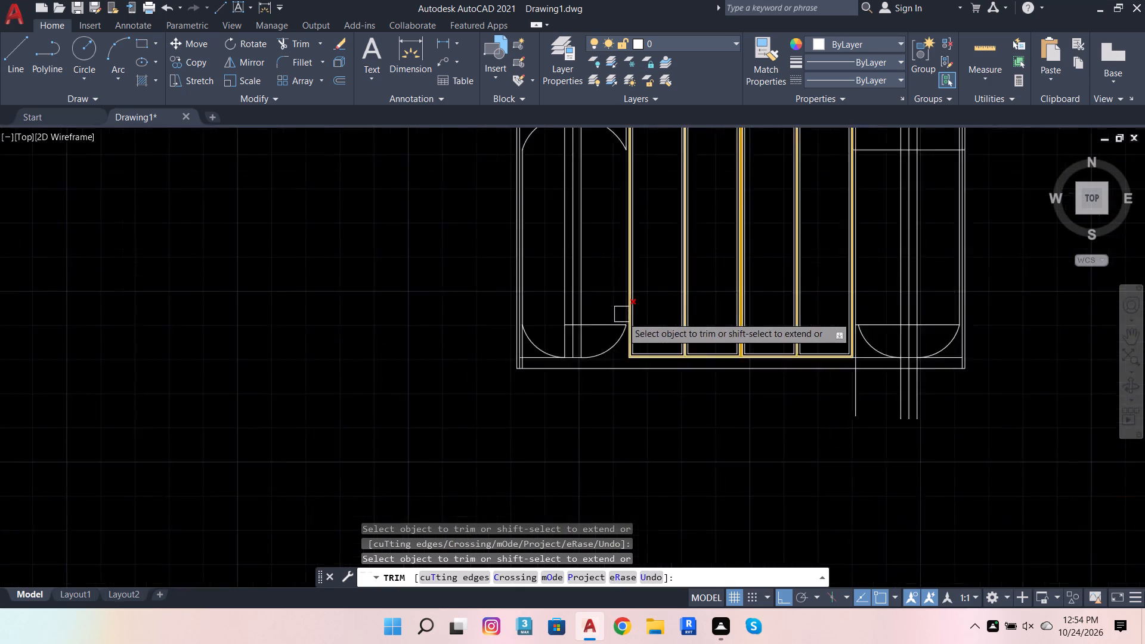
{"action": "scroll", "coordinate": [622, 318], "scroll_direction": "up", "scroll_amount": 2}
{"action": "left_click", "coordinate": [597, 326]}
{"action": "scroll", "coordinate": [553, 326], "scroll_direction": "up", "scroll_amount": 4}
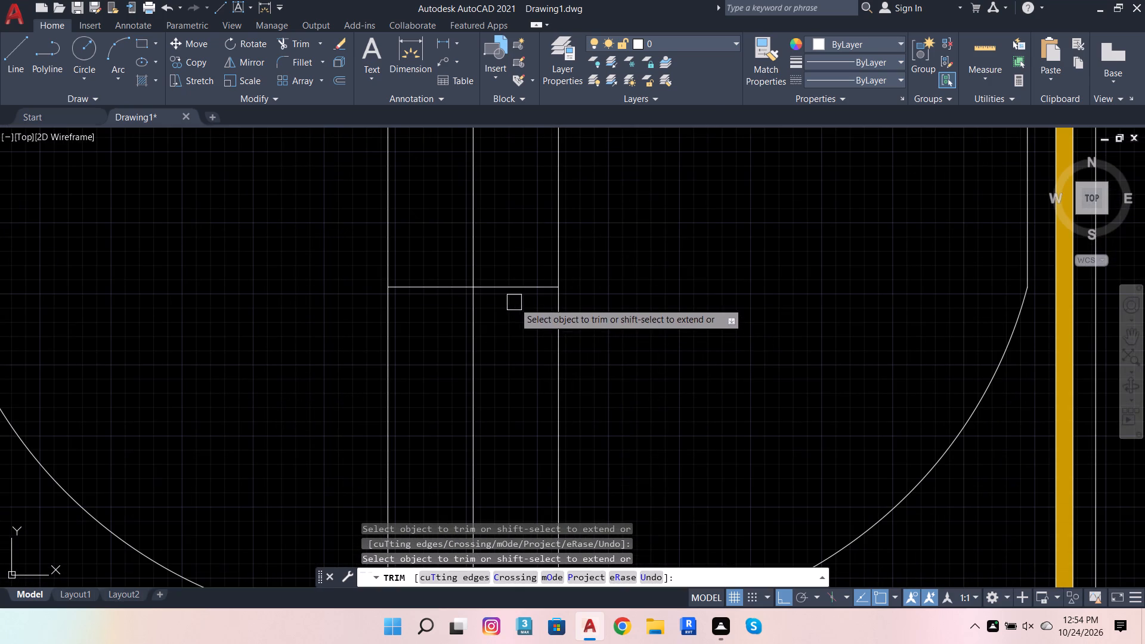
{"action": "left_click", "coordinate": [516, 293]}
{"action": "left_click", "coordinate": [429, 280]}
{"action": "scroll", "coordinate": [582, 349], "scroll_direction": "down", "scroll_amount": 5}
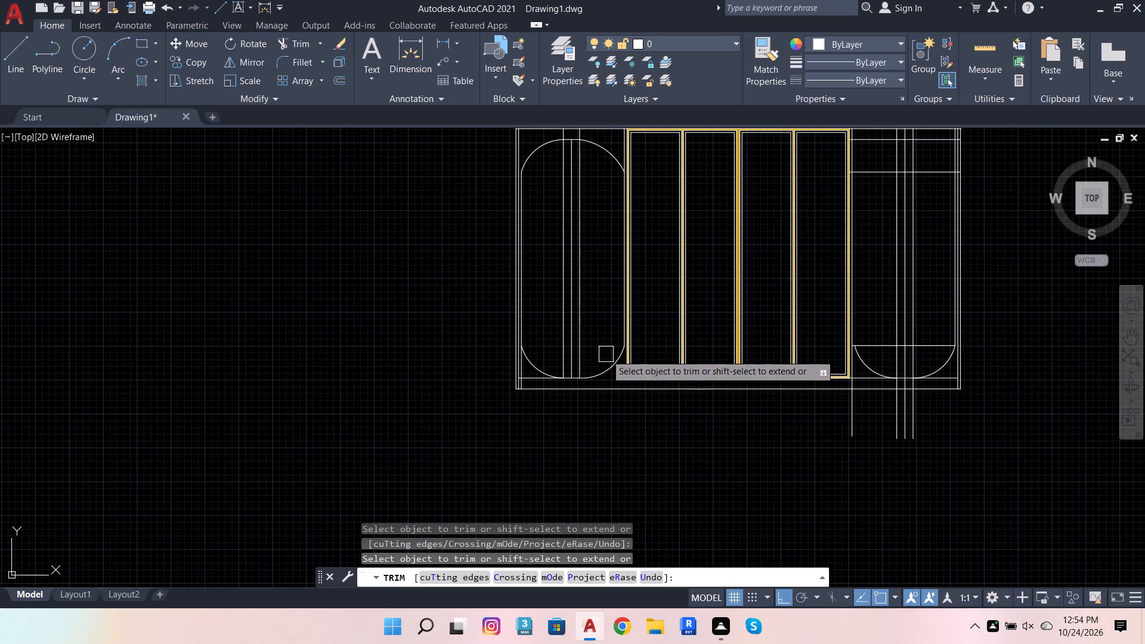
{"action": "scroll", "coordinate": [615, 360], "scroll_direction": "up", "scroll_amount": 3}
{"action": "key", "text": "Escape"}
{"action": "key", "text": "Escape"}
{"action": "scroll", "coordinate": [509, 387], "scroll_direction": "down", "scroll_amount": 4}
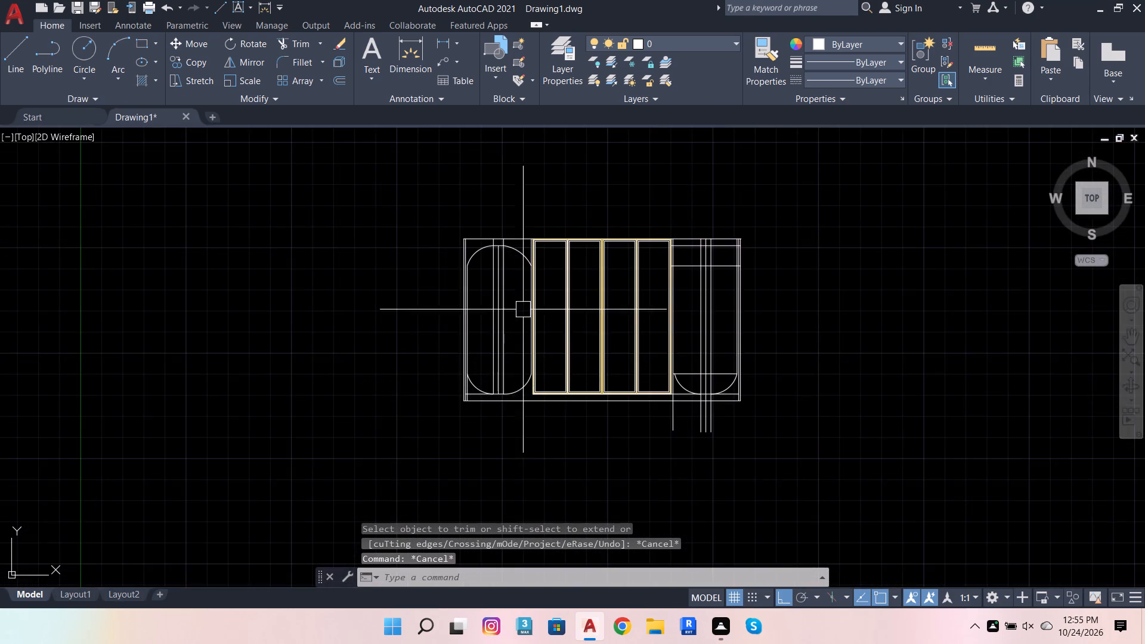
Erase the bottom arc nearest the yellow frame in the right side panel.
{"action": "scroll", "coordinate": [522, 301], "scroll_direction": "up", "scroll_amount": 1}
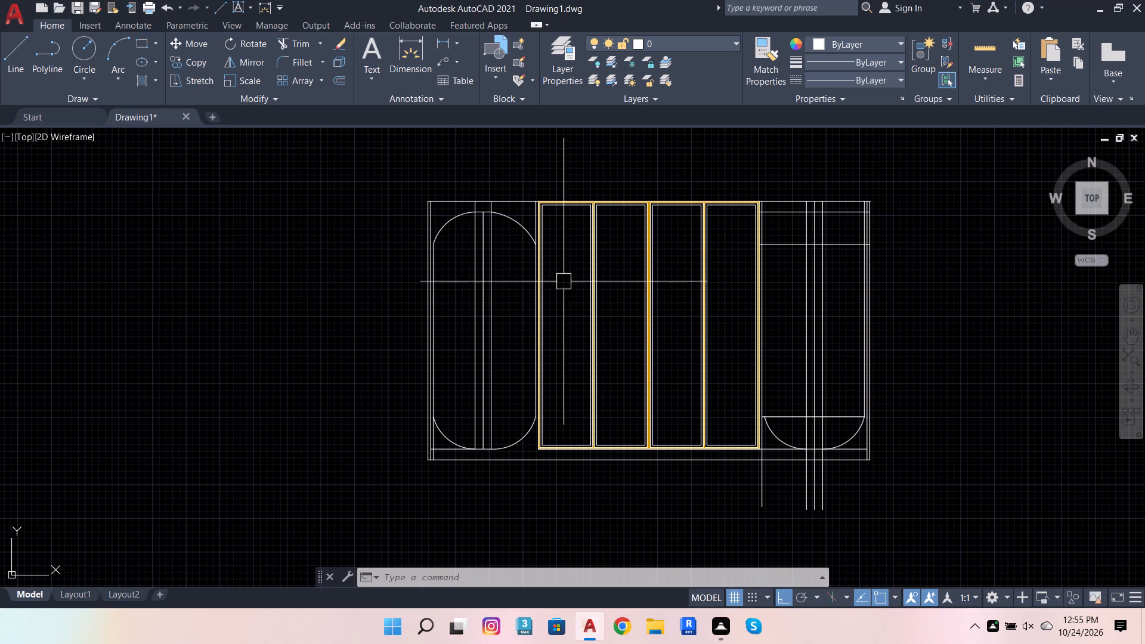
{"action": "scroll", "coordinate": [602, 272], "scroll_direction": "up", "scroll_amount": 2}
{"action": "scroll", "coordinate": [602, 275], "scroll_direction": "down", "scroll_amount": 4}
{"action": "scroll", "coordinate": [614, 339], "scroll_direction": "up", "scroll_amount": 3}
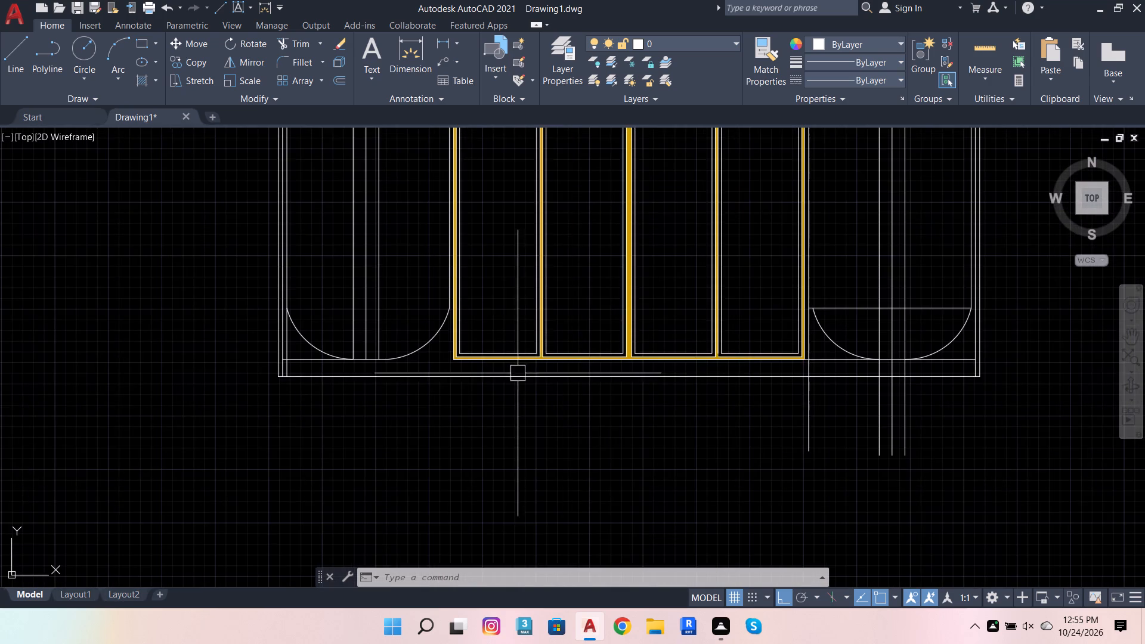
{"action": "scroll", "coordinate": [518, 373], "scroll_direction": "up", "scroll_amount": 2}
{"action": "scroll", "coordinate": [459, 314], "scroll_direction": "down", "scroll_amount": 3}
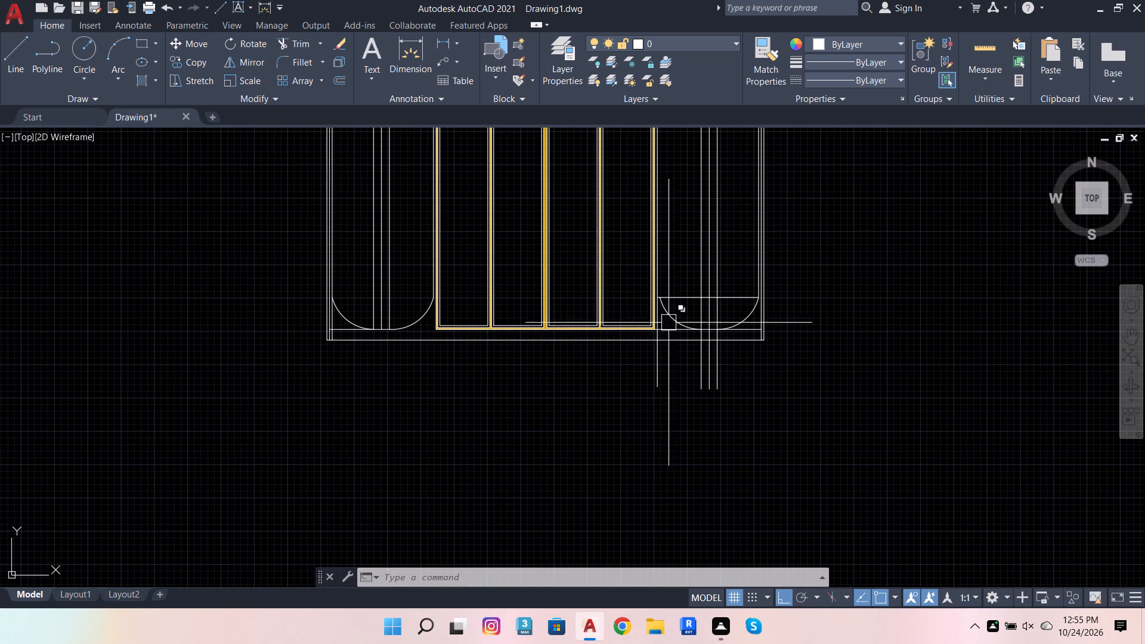
{"action": "scroll", "coordinate": [716, 321], "scroll_direction": "up", "scroll_amount": 2}
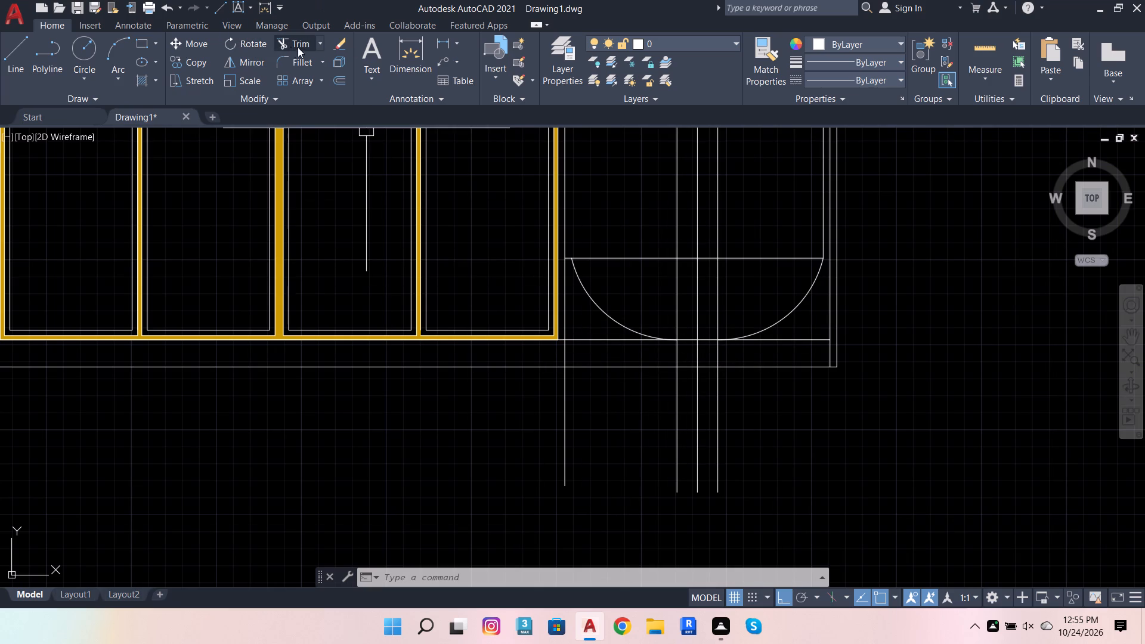
{"action": "left_click", "coordinate": [601, 314]}
{"action": "key", "text": "shift+Delete"}
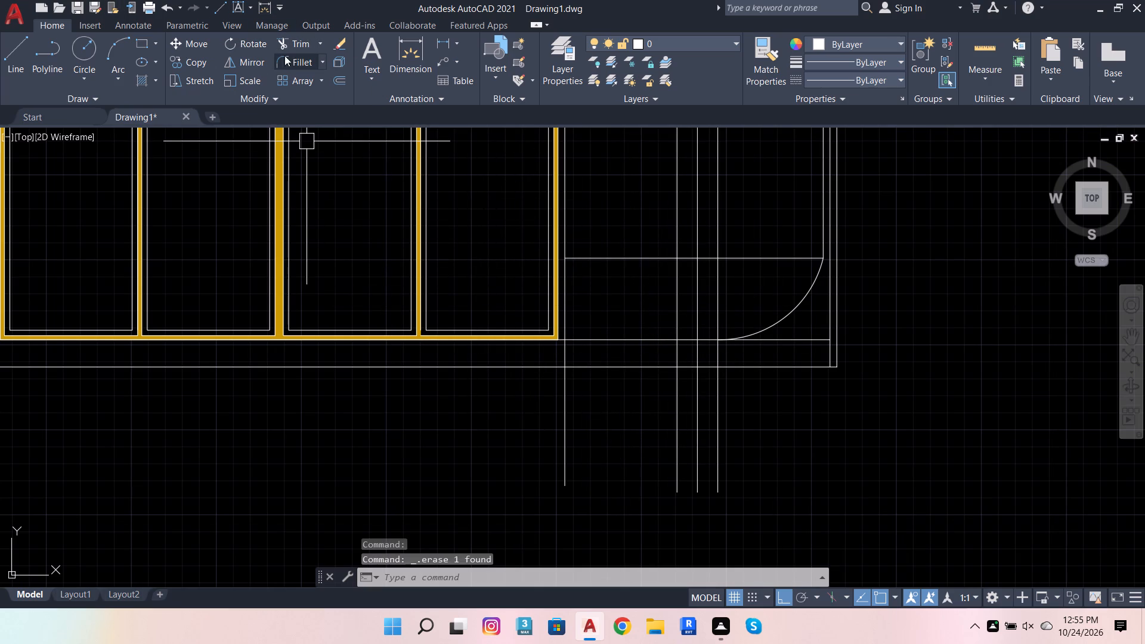
Draw an arc from the right panel's first middle vertical at the bottom line through the horizontal line's crossing with the vertical beside the frame.
{"action": "left_click", "coordinate": [123, 54]}
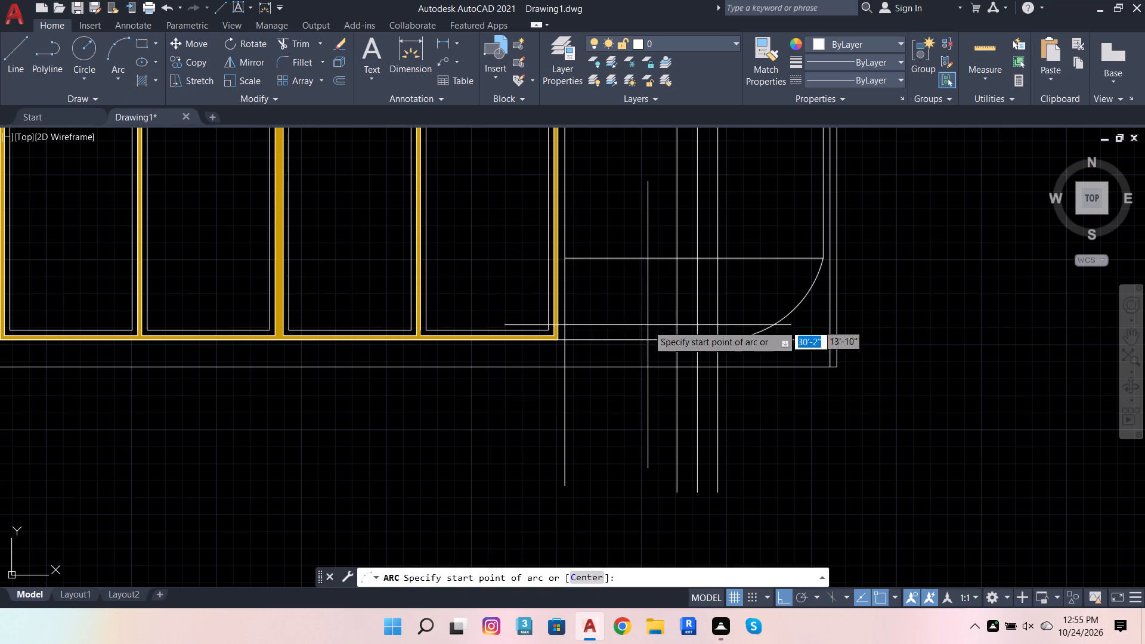
{"action": "left_click", "coordinate": [679, 336]}
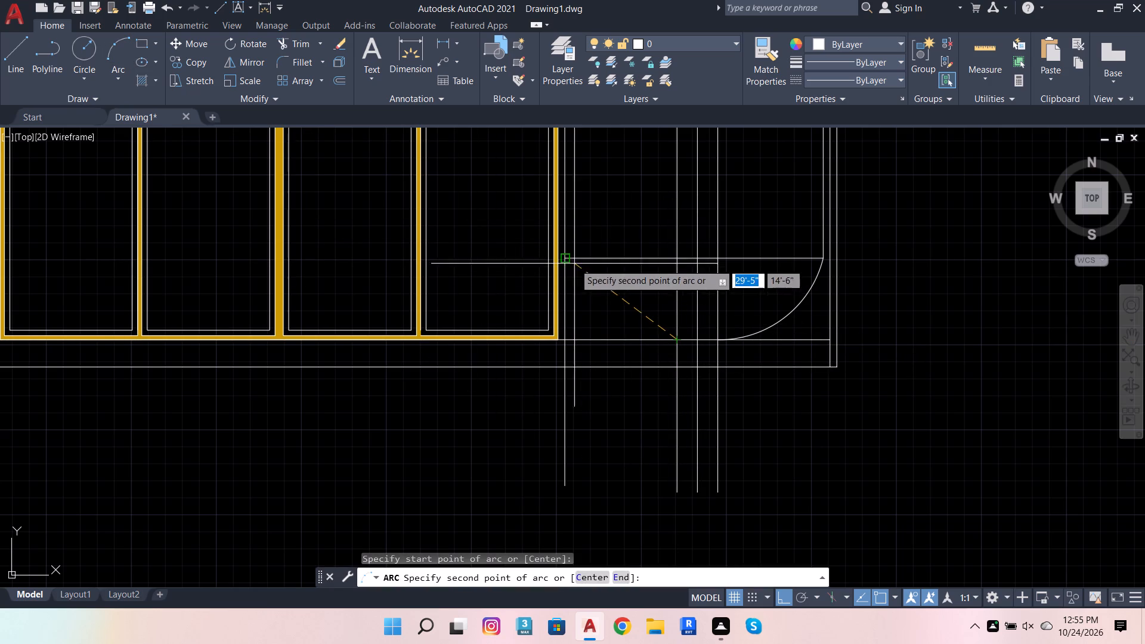
{"action": "left_click", "coordinate": [559, 255]}
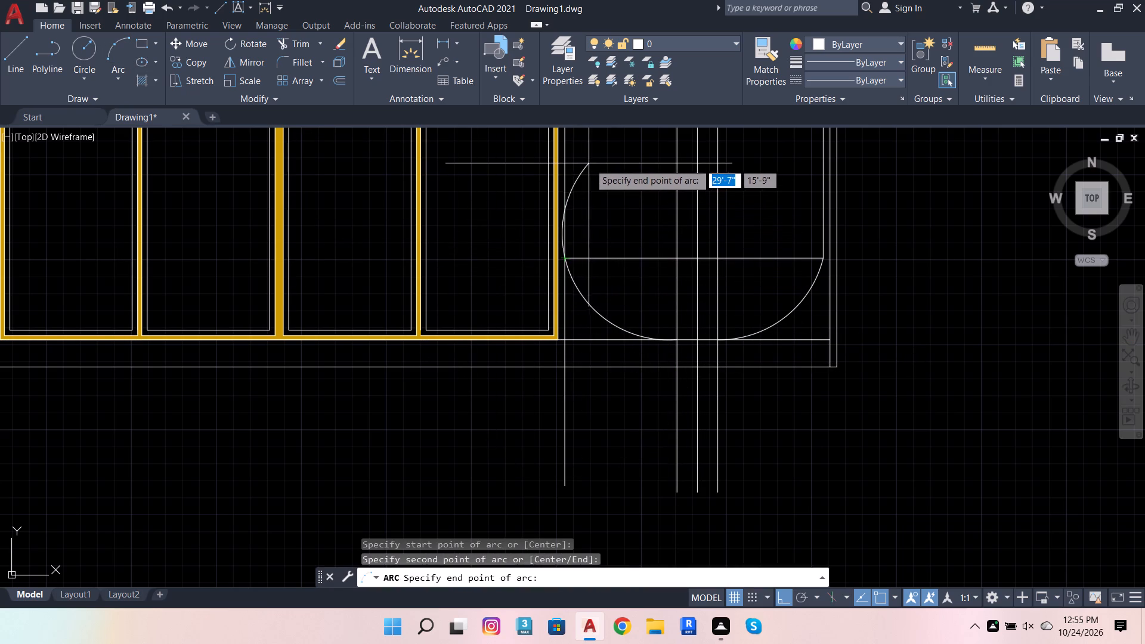
{"action": "scroll", "coordinate": [554, 222], "scroll_direction": "up", "scroll_amount": 2}
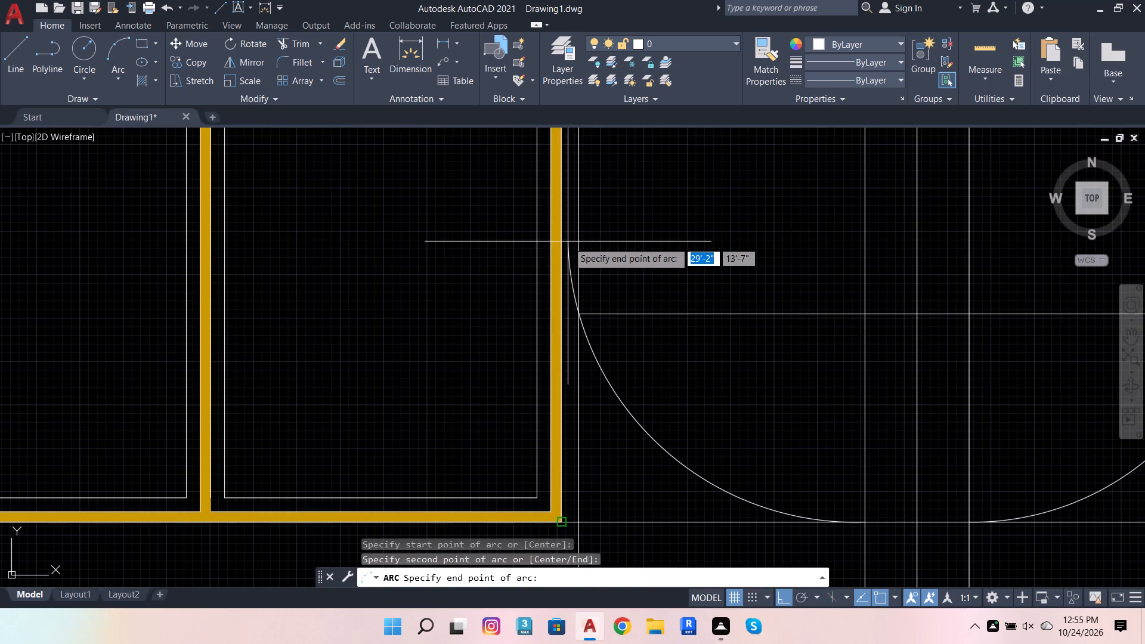
{"action": "scroll", "coordinate": [570, 241], "scroll_direction": "up", "scroll_amount": 1}
{"action": "left_click", "coordinate": [570, 241]}
Trim the new arc's overshoot above the horizontal line and the vertical beside the arc down to the bottom line.
{"action": "left_click", "coordinate": [298, 40]}
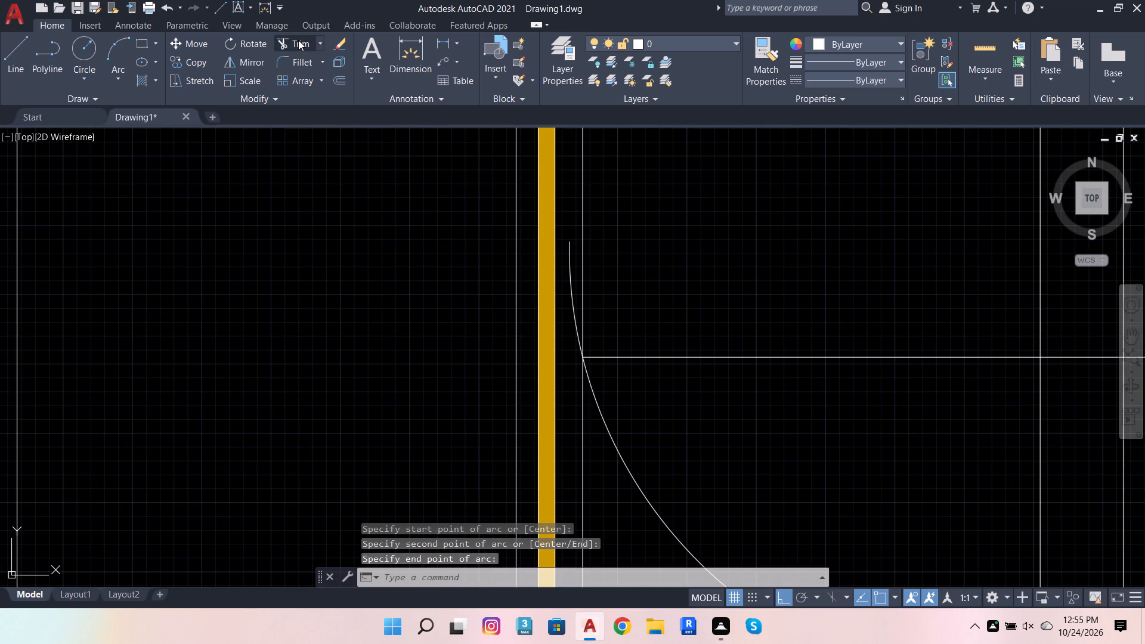
{"action": "left_click", "coordinate": [571, 294]}
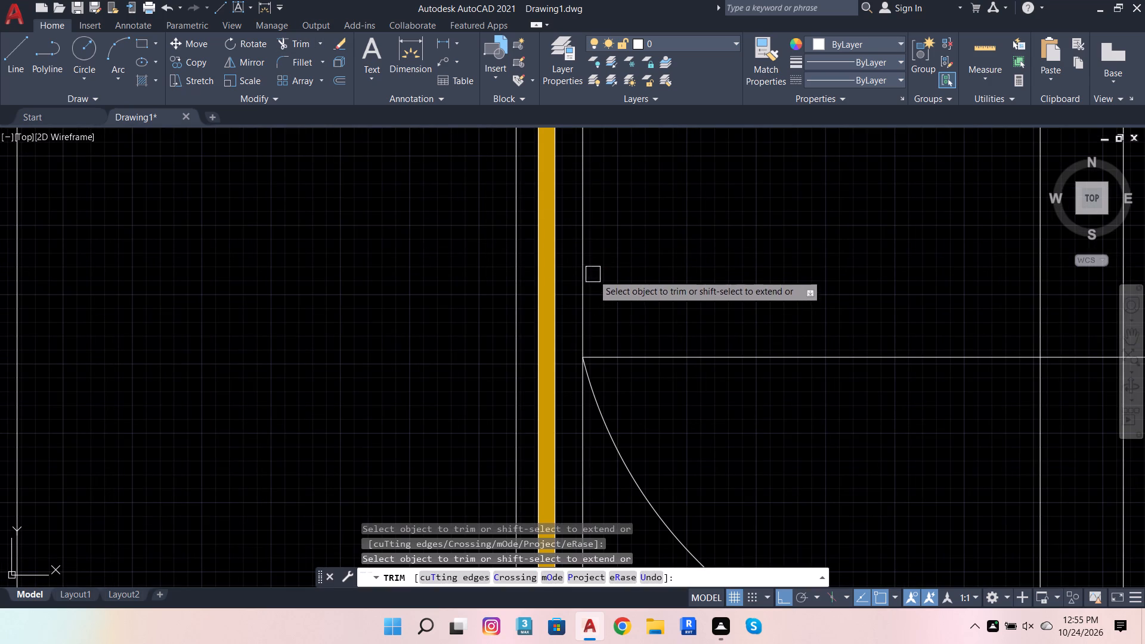
{"action": "scroll", "coordinate": [630, 295], "scroll_direction": "down", "scroll_amount": 2}
{"action": "left_click", "coordinate": [617, 437]}
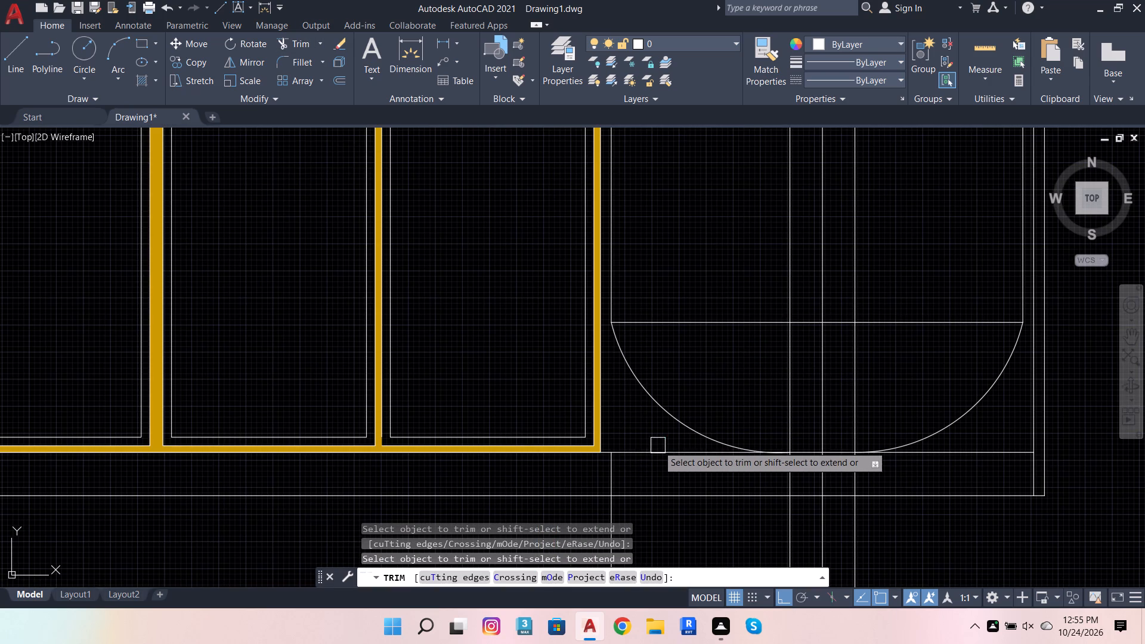
Trim all segments of the horizontal line joining the bottom arcs in the right side panel.
{"action": "scroll", "coordinate": [850, 475], "scroll_direction": "up", "scroll_amount": 1}
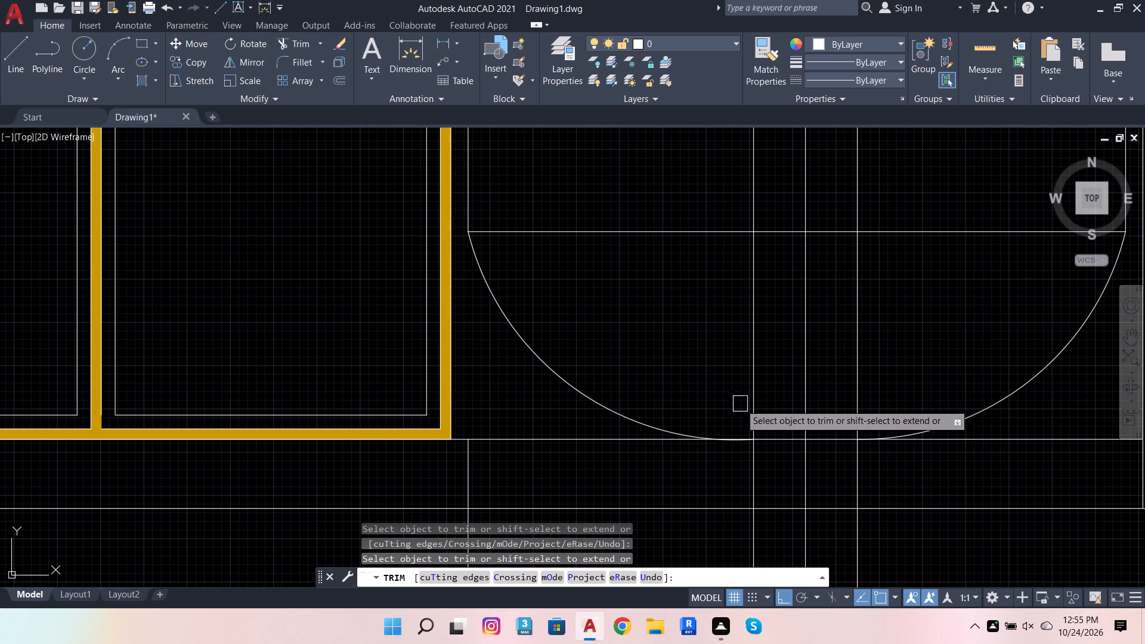
{"action": "left_click", "coordinate": [632, 230]}
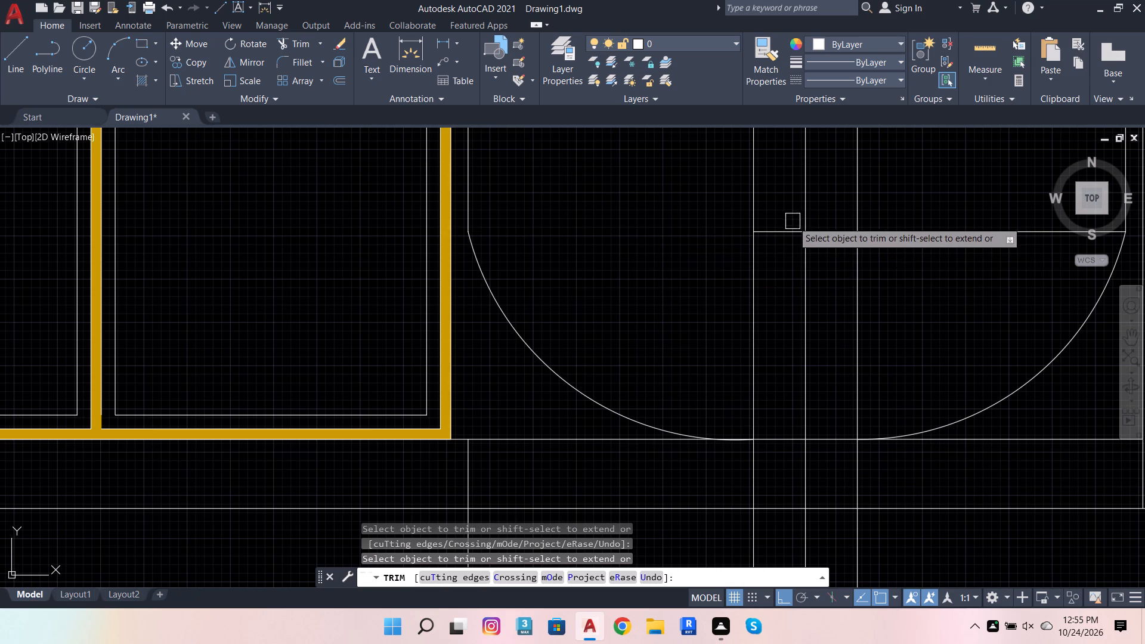
{"action": "left_click", "coordinate": [782, 228]}
{"action": "left_click", "coordinate": [827, 234]}
{"action": "left_click", "coordinate": [903, 236]}
Trim the right panel's two upper horizontal lines between the outer verticals and the top line's overhang past the outer edge.
{"action": "scroll", "coordinate": [504, 351], "scroll_direction": "down", "scroll_amount": 3}
{"action": "scroll", "coordinate": [662, 351], "scroll_direction": "down", "scroll_amount": 2}
{"action": "scroll", "coordinate": [642, 208], "scroll_direction": "up", "scroll_amount": 2}
{"action": "scroll", "coordinate": [699, 262], "scroll_direction": "up", "scroll_amount": 2}
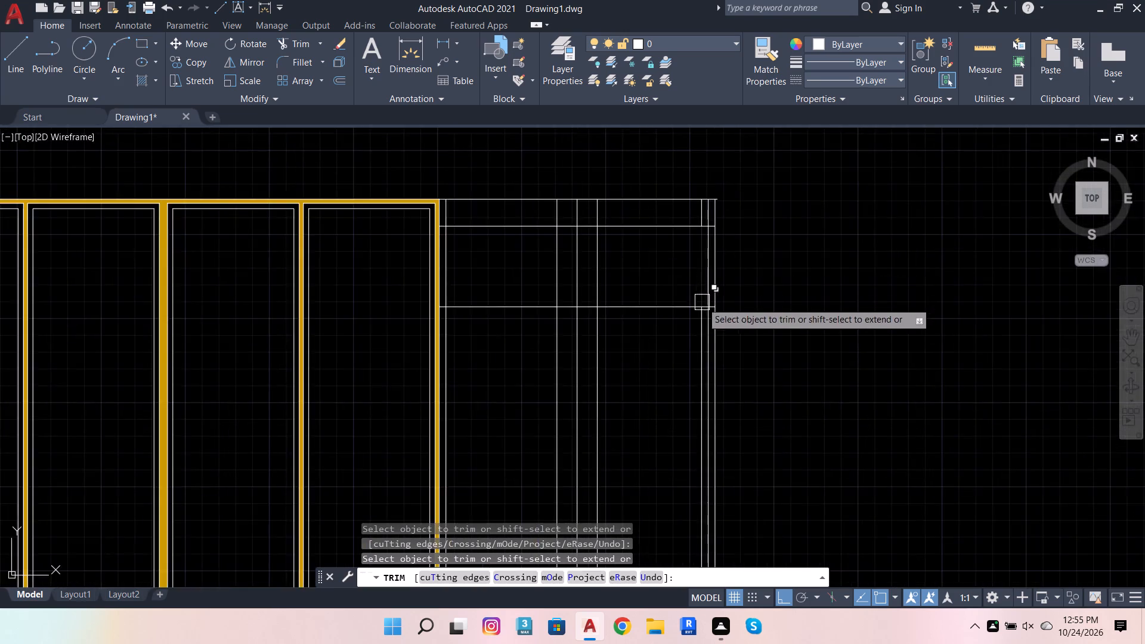
{"action": "scroll", "coordinate": [701, 305], "scroll_direction": "up", "scroll_amount": 3}
{"action": "scroll", "coordinate": [734, 245], "scroll_direction": "up", "scroll_amount": 1}
{"action": "left_click", "coordinate": [750, 225]}
{"action": "left_click", "coordinate": [684, 223]}
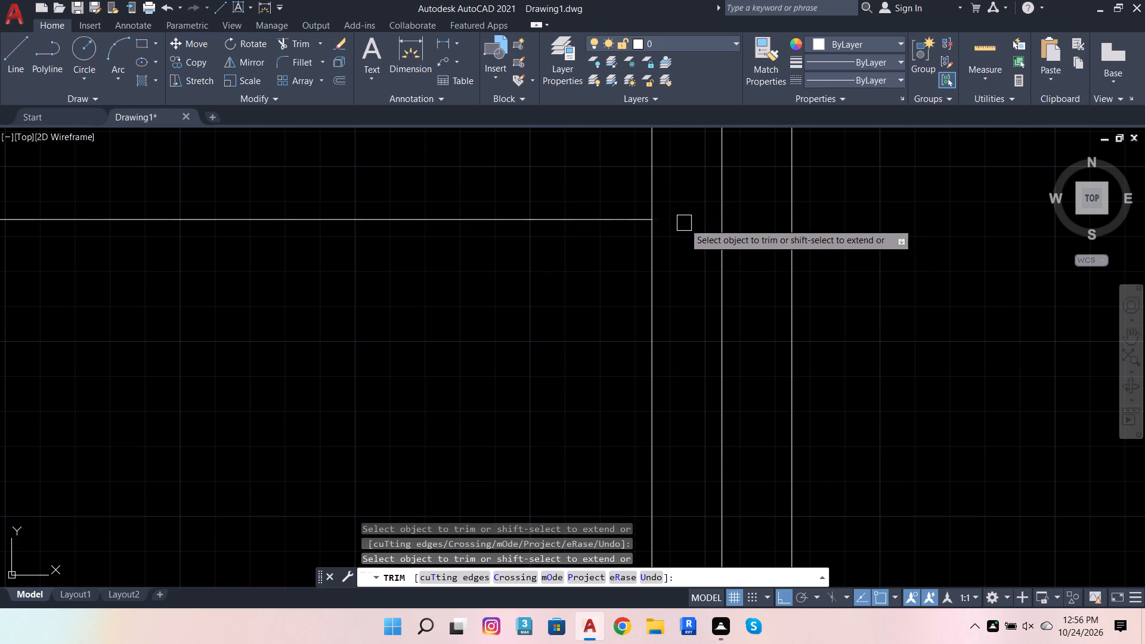
{"action": "scroll", "coordinate": [705, 333], "scroll_direction": "down", "scroll_amount": 5}
{"action": "scroll", "coordinate": [696, 243], "scroll_direction": "up", "scroll_amount": 3}
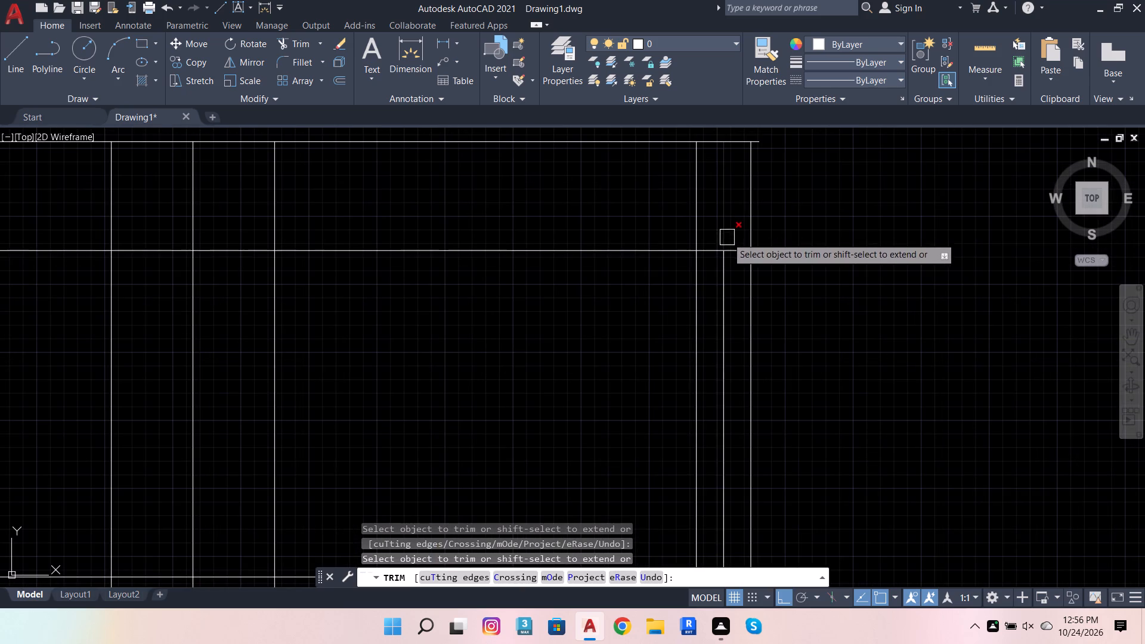
{"action": "left_click", "coordinate": [736, 251]}
{"action": "left_click", "coordinate": [711, 249]}
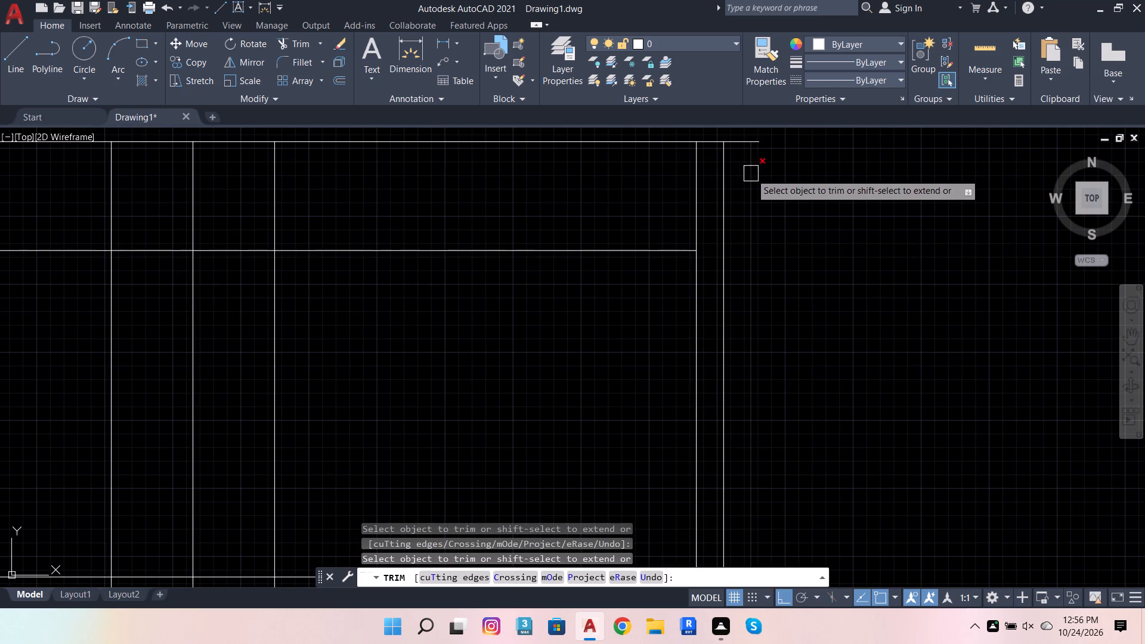
{"action": "scroll", "coordinate": [762, 132], "scroll_direction": "up", "scroll_amount": 1}
{"action": "left_click", "coordinate": [761, 140]}
{"action": "scroll", "coordinate": [853, 255], "scroll_direction": "down", "scroll_amount": 3}
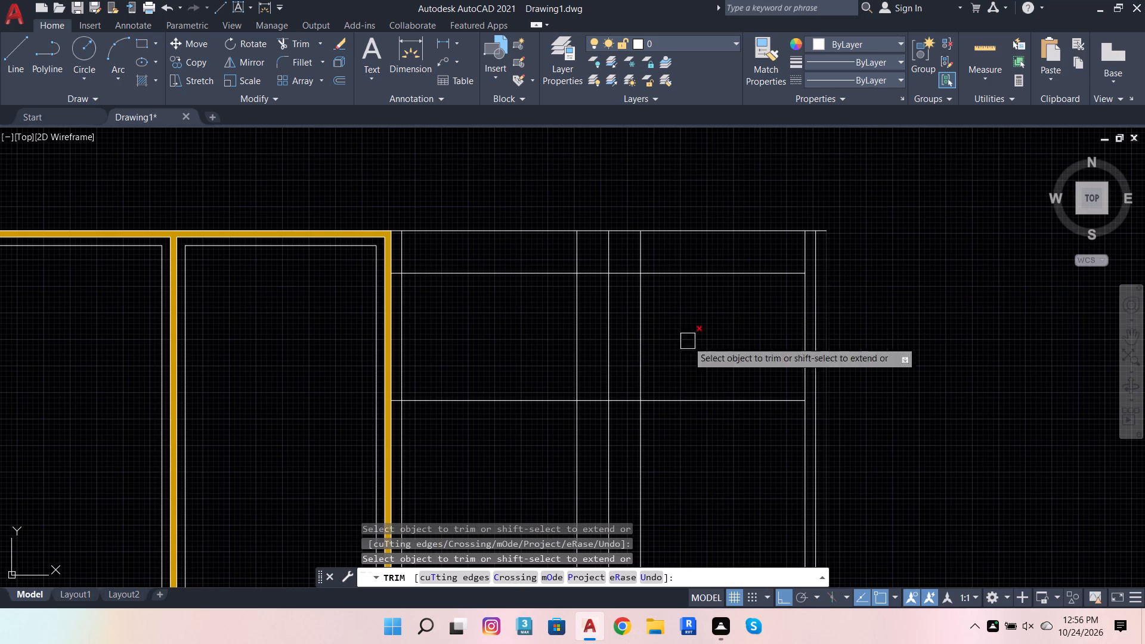
Trim the stubs of the right panel's two upper horizontal lines between the yellow frame and the adjacent vertical.
{"action": "scroll", "coordinate": [419, 277], "scroll_direction": "up", "scroll_amount": 3}
{"action": "left_click", "coordinate": [321, 252]}
{"action": "scroll", "coordinate": [625, 318], "scroll_direction": "down", "scroll_amount": 4}
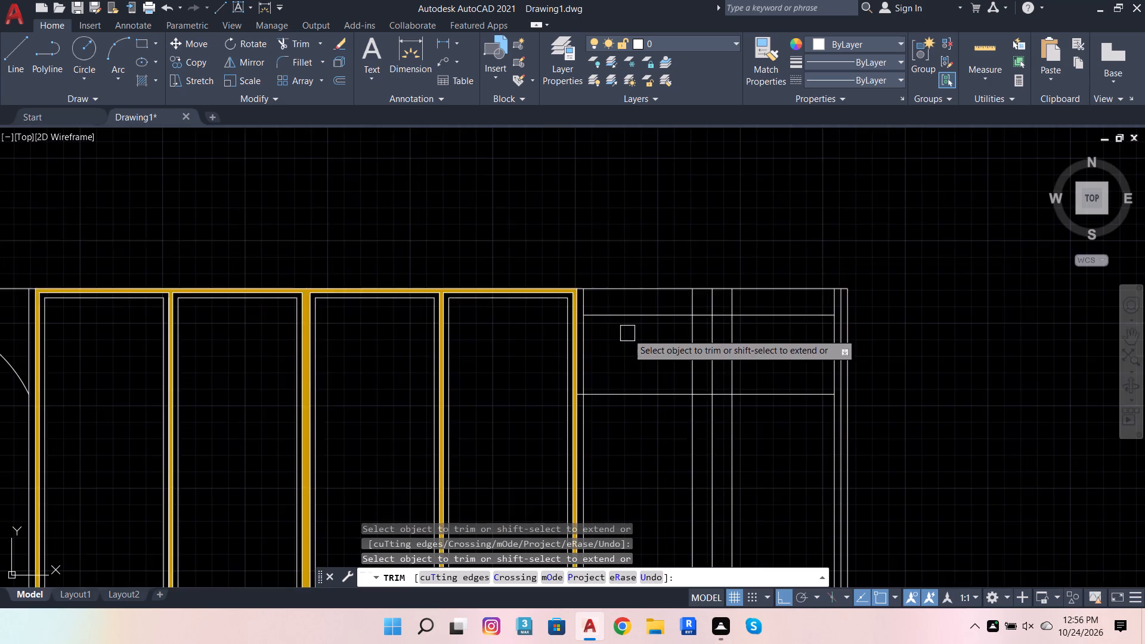
{"action": "scroll", "coordinate": [627, 333], "scroll_direction": "down", "scroll_amount": 1}
{"action": "scroll", "coordinate": [643, 366], "scroll_direction": "up", "scroll_amount": 3}
{"action": "scroll", "coordinate": [464, 391], "scroll_direction": "up", "scroll_amount": 2}
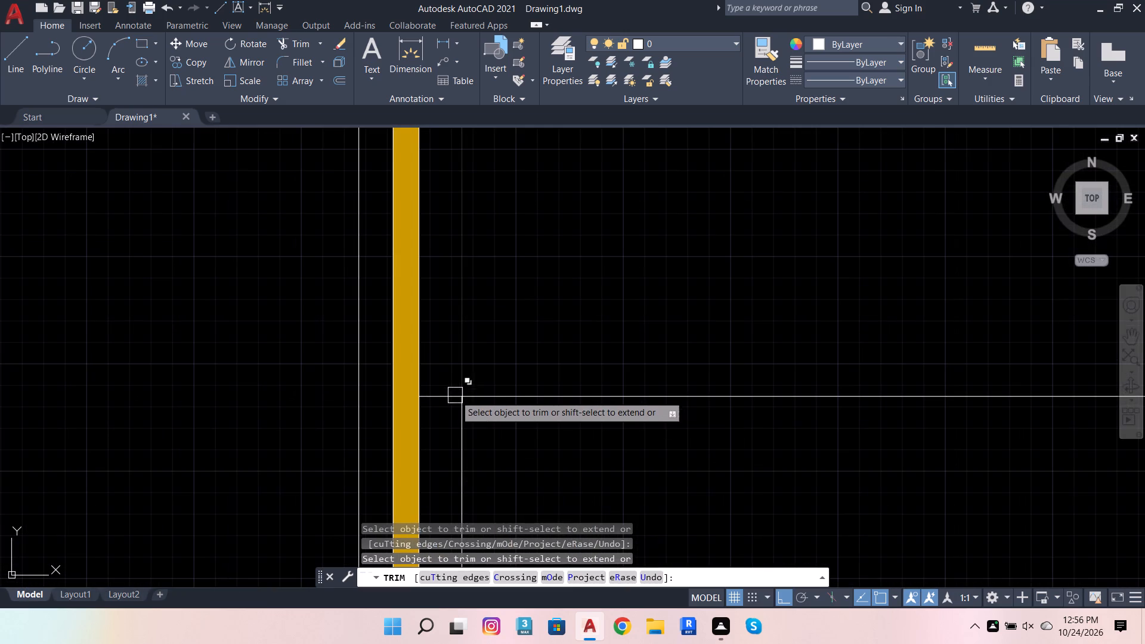
{"action": "left_click", "coordinate": [437, 394]}
Trim the lower of the right panel's two upper horizontal lines between the three middle verticals.
{"action": "scroll", "coordinate": [451, 404], "scroll_direction": "down", "scroll_amount": 4}
{"action": "scroll", "coordinate": [604, 398], "scroll_direction": "up", "scroll_amount": 3}
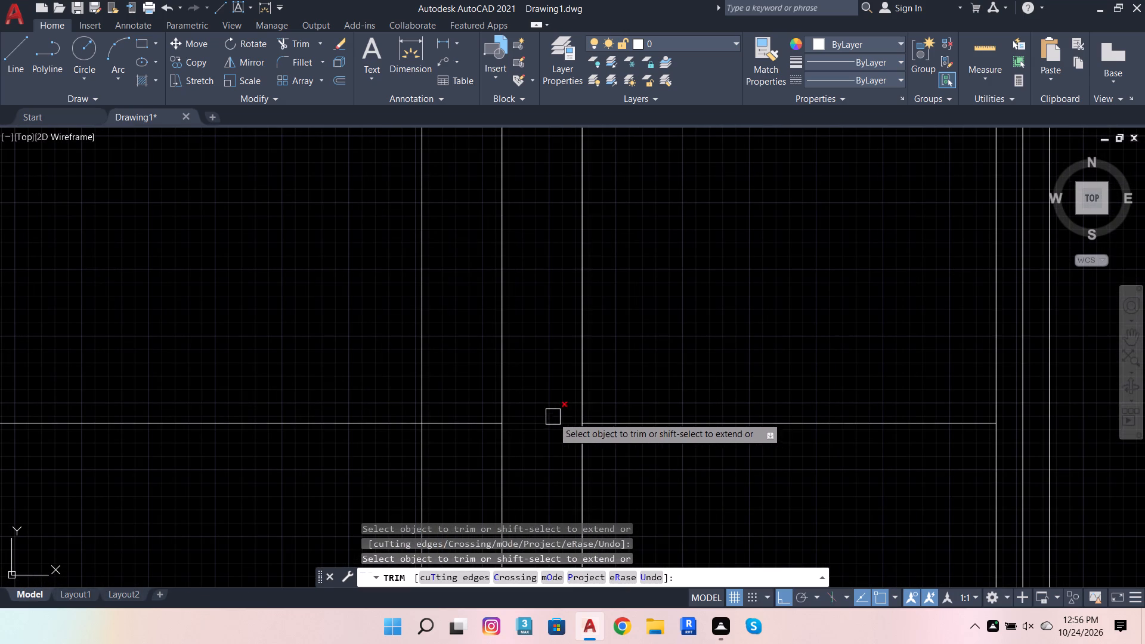
{"action": "left_click", "coordinate": [553, 417]}
{"action": "left_click", "coordinate": [454, 424]}
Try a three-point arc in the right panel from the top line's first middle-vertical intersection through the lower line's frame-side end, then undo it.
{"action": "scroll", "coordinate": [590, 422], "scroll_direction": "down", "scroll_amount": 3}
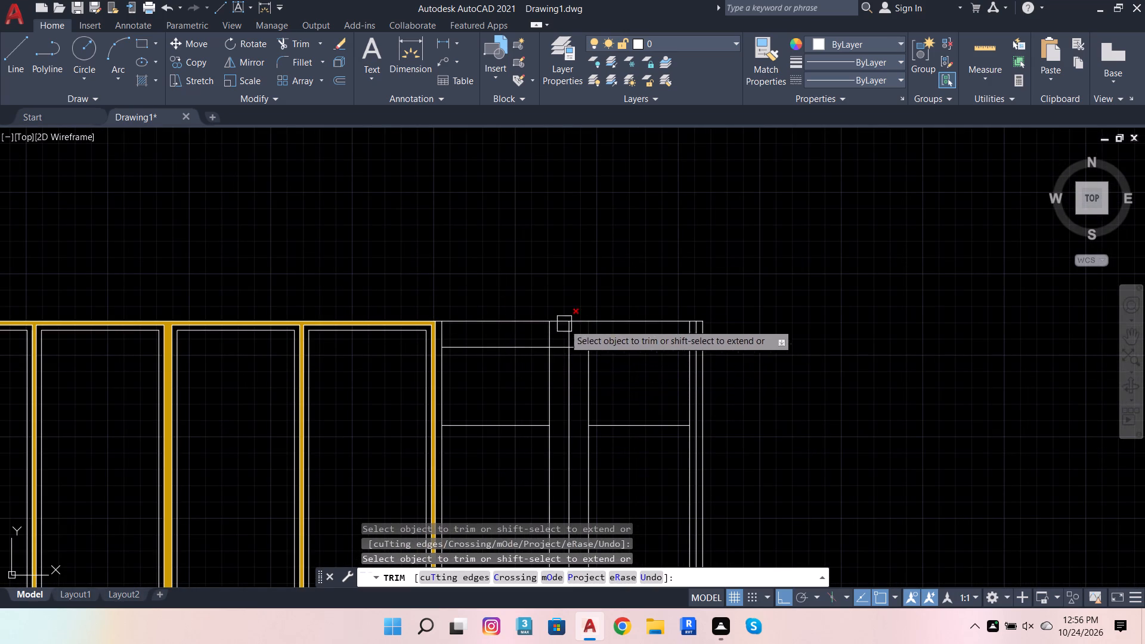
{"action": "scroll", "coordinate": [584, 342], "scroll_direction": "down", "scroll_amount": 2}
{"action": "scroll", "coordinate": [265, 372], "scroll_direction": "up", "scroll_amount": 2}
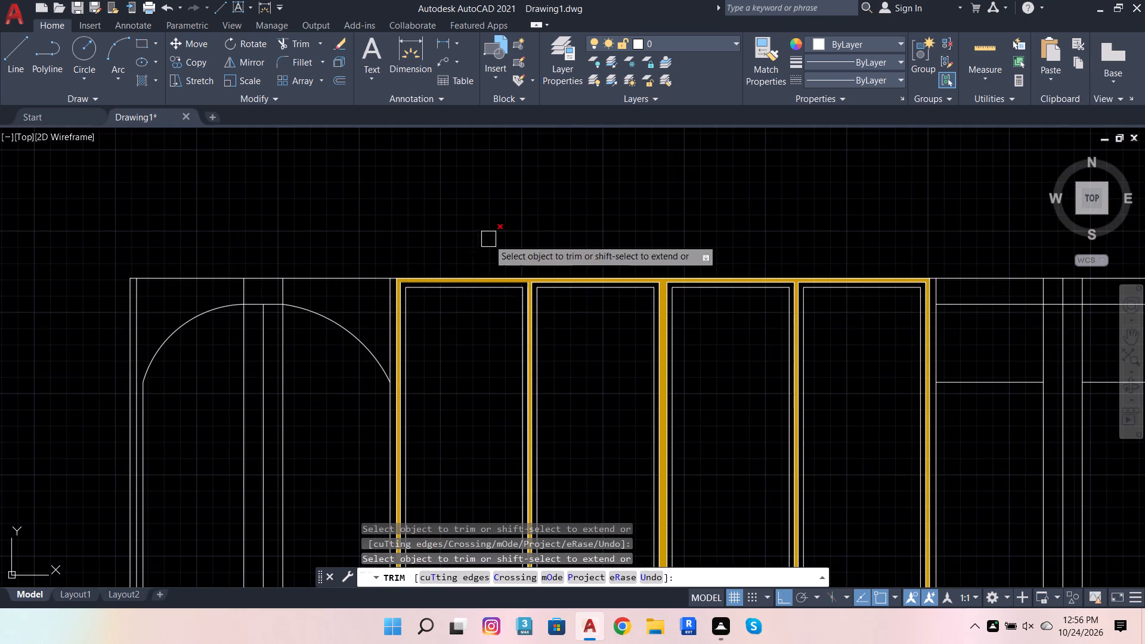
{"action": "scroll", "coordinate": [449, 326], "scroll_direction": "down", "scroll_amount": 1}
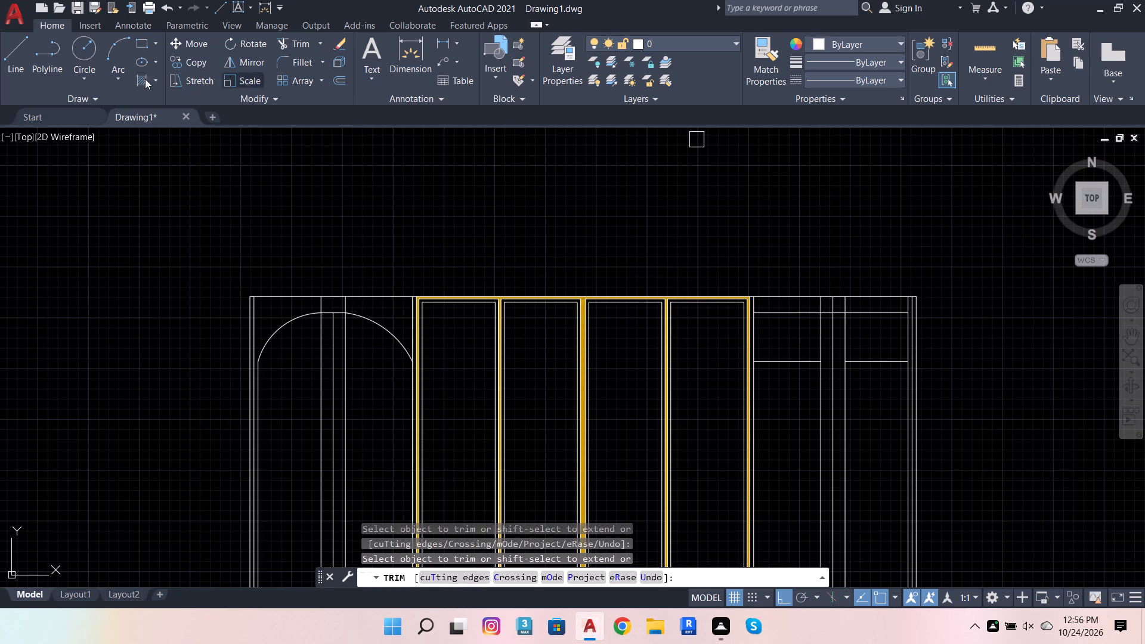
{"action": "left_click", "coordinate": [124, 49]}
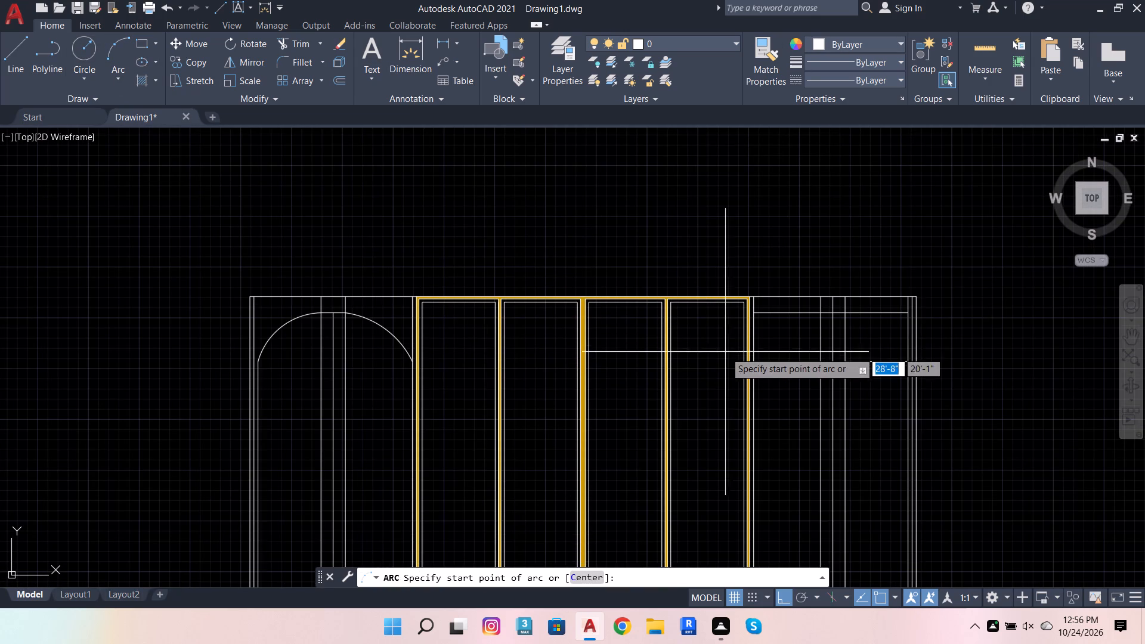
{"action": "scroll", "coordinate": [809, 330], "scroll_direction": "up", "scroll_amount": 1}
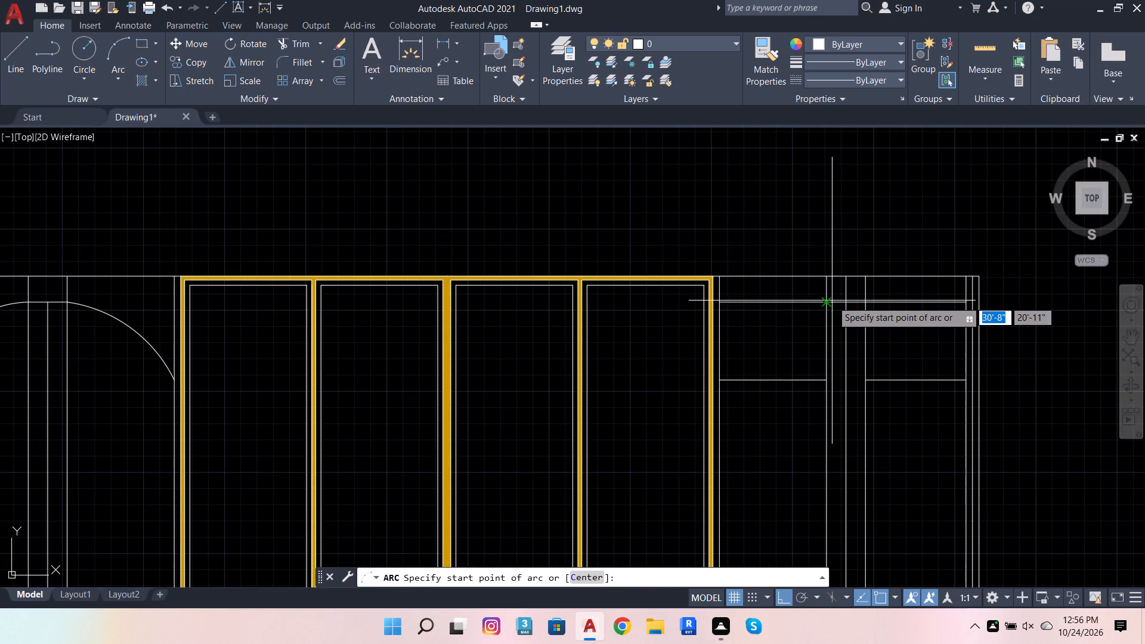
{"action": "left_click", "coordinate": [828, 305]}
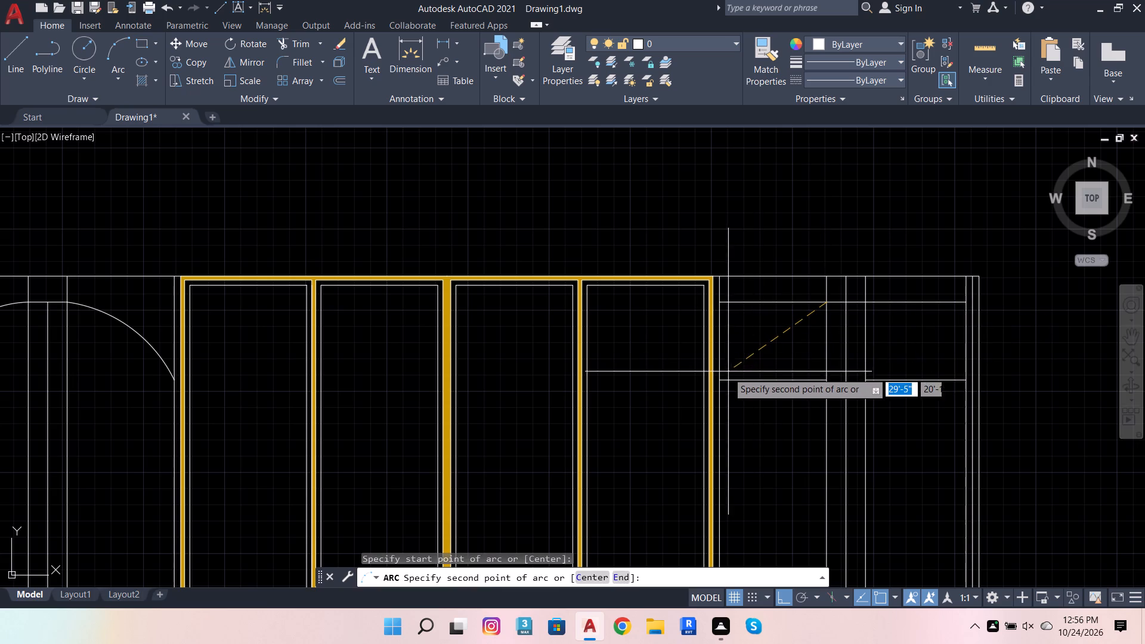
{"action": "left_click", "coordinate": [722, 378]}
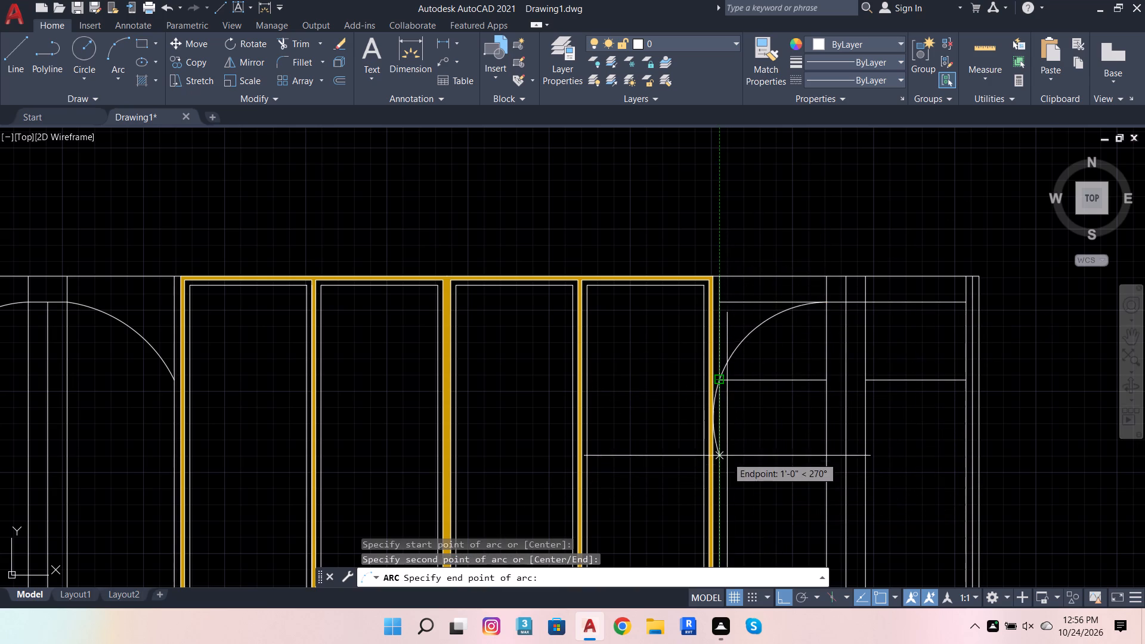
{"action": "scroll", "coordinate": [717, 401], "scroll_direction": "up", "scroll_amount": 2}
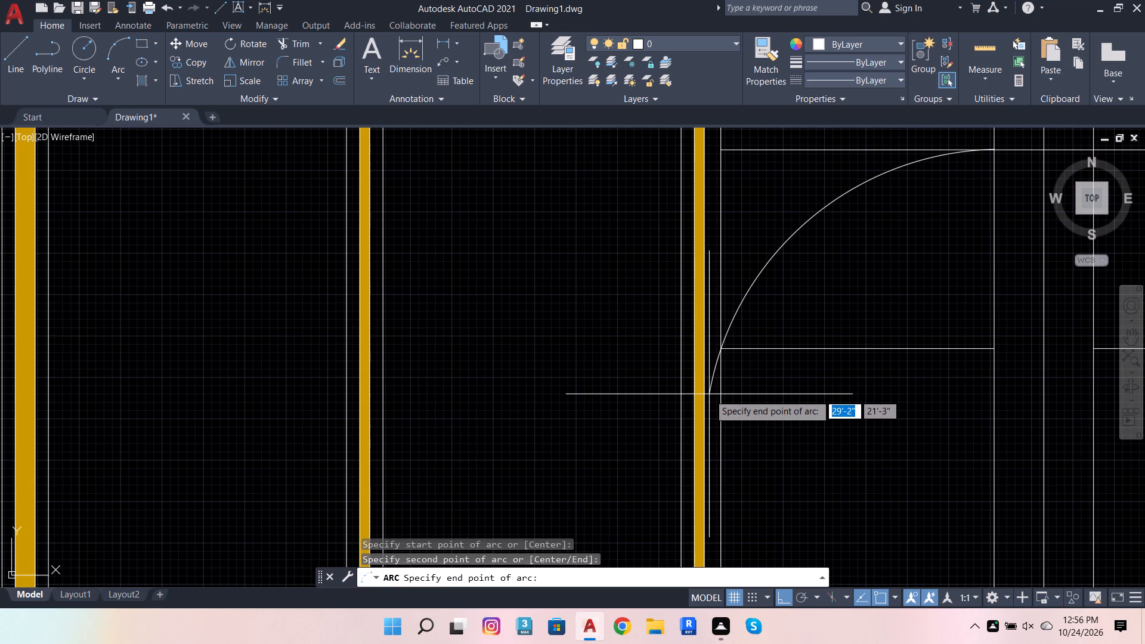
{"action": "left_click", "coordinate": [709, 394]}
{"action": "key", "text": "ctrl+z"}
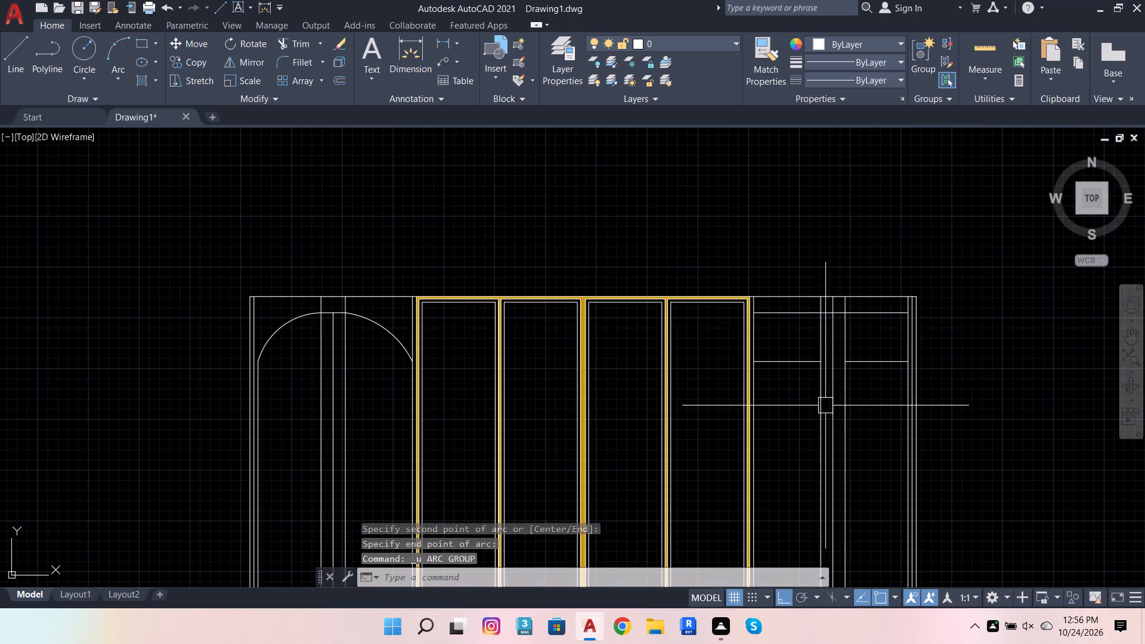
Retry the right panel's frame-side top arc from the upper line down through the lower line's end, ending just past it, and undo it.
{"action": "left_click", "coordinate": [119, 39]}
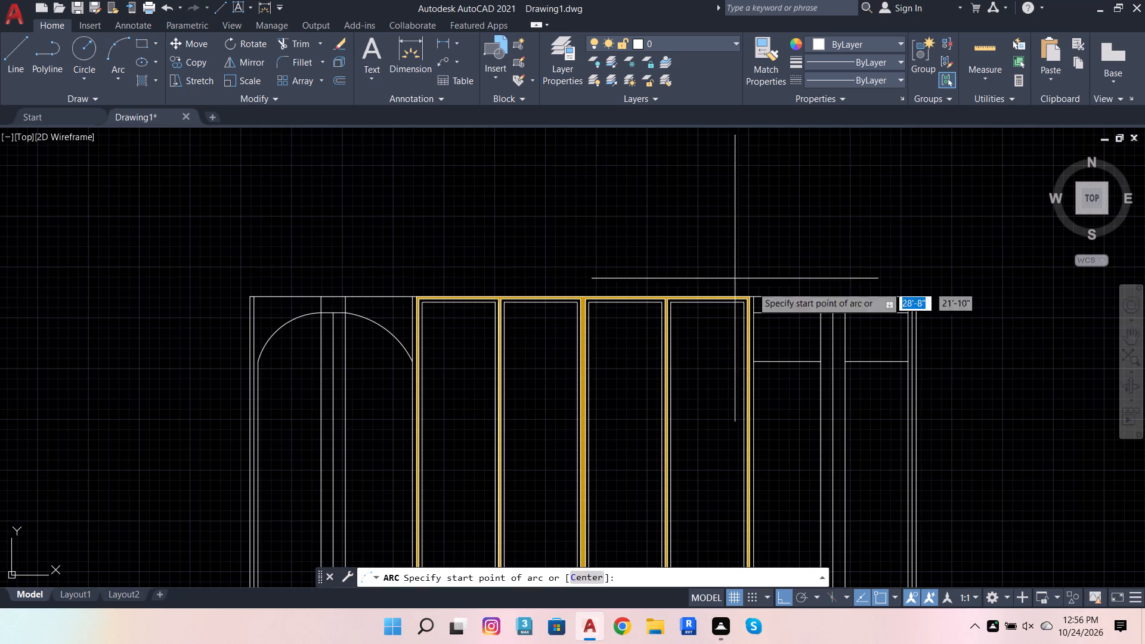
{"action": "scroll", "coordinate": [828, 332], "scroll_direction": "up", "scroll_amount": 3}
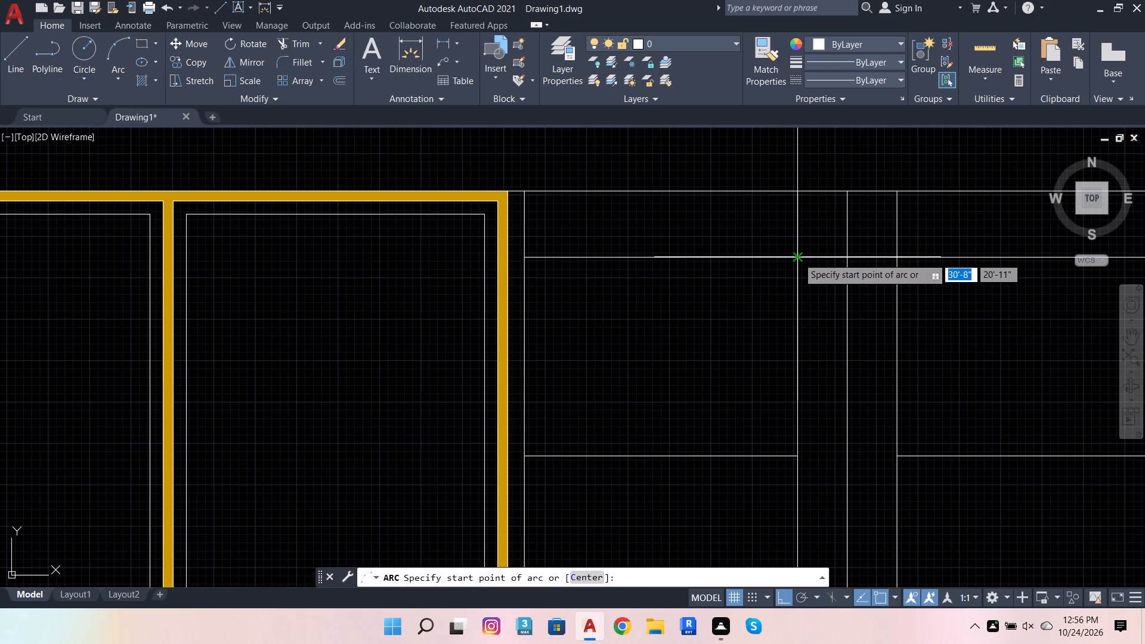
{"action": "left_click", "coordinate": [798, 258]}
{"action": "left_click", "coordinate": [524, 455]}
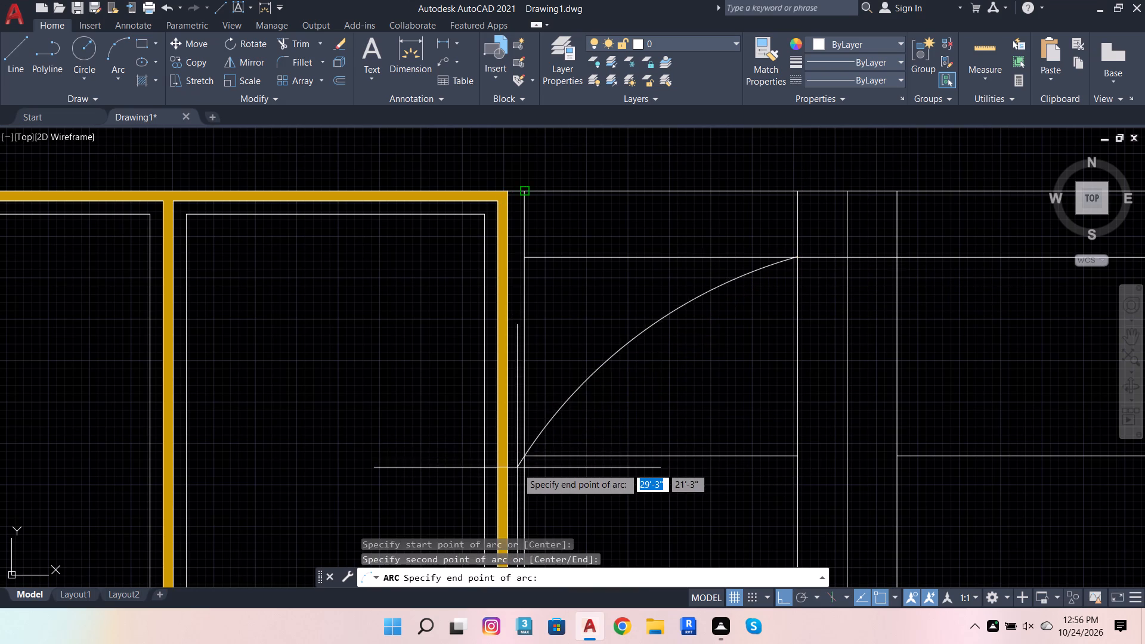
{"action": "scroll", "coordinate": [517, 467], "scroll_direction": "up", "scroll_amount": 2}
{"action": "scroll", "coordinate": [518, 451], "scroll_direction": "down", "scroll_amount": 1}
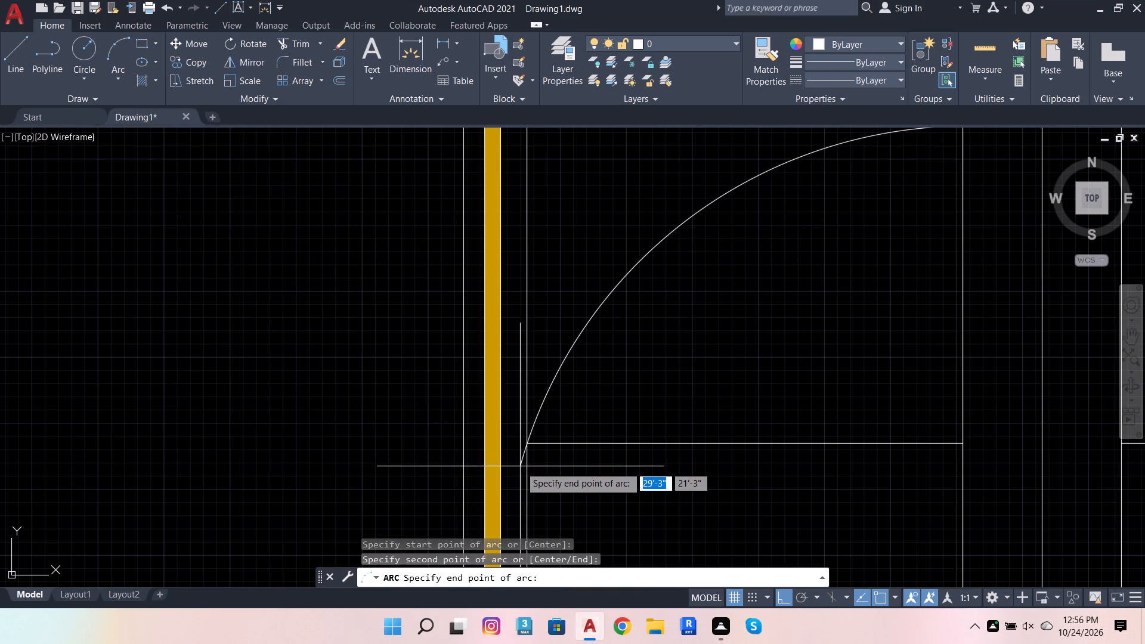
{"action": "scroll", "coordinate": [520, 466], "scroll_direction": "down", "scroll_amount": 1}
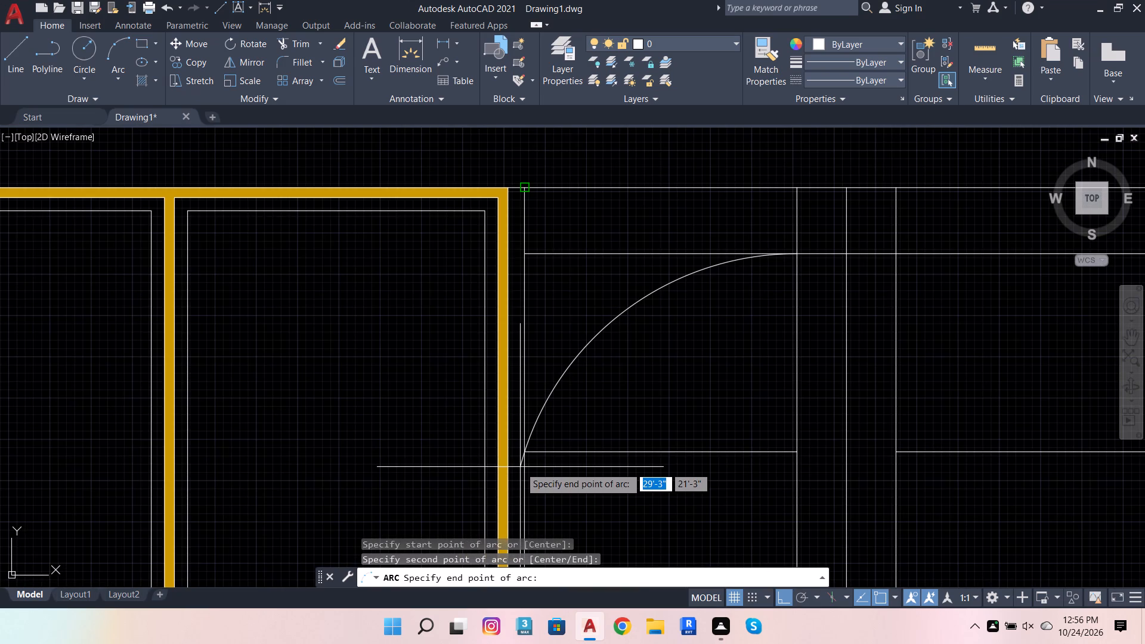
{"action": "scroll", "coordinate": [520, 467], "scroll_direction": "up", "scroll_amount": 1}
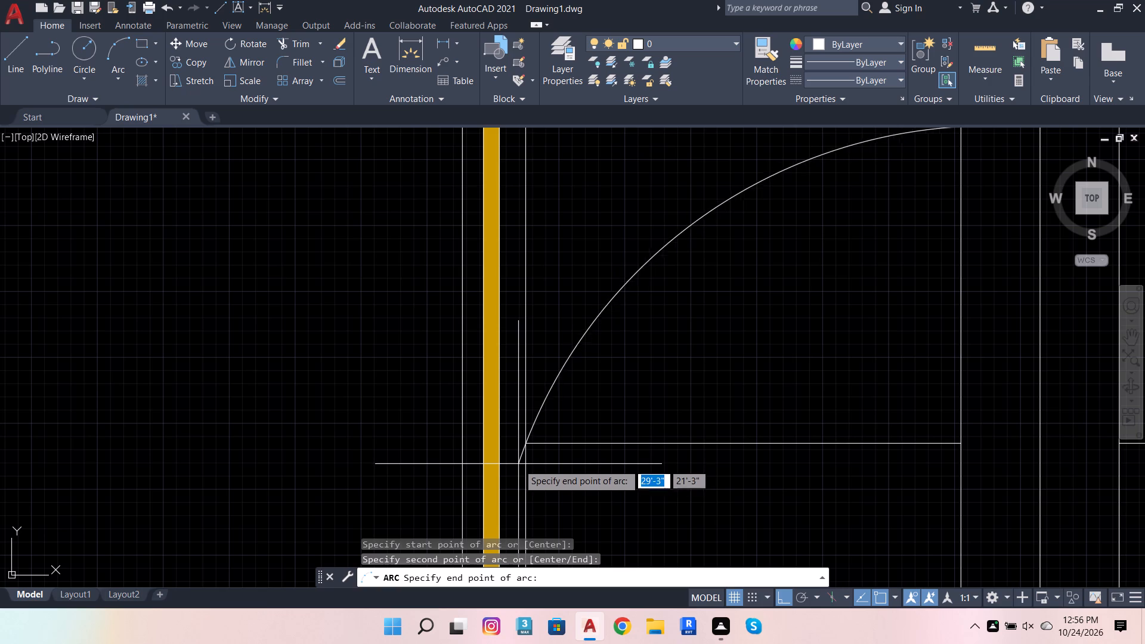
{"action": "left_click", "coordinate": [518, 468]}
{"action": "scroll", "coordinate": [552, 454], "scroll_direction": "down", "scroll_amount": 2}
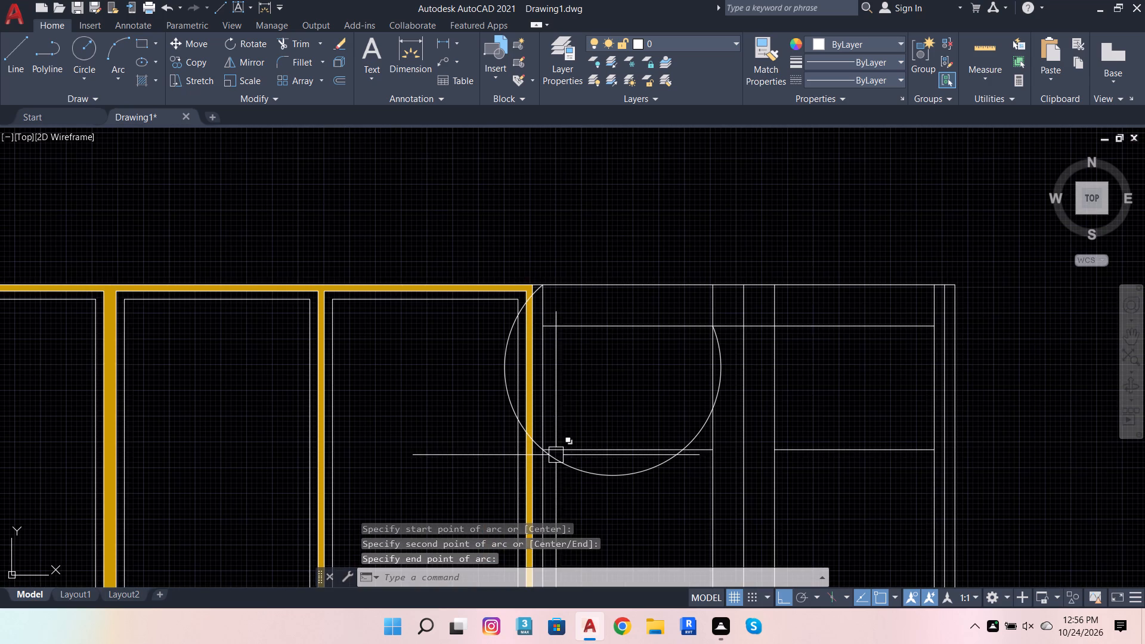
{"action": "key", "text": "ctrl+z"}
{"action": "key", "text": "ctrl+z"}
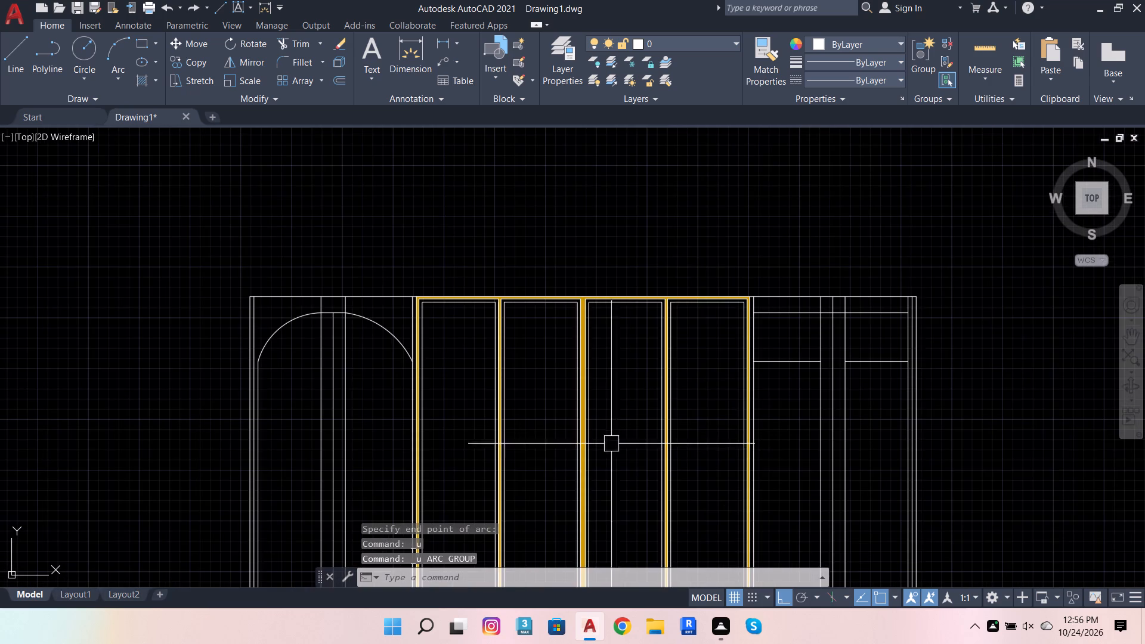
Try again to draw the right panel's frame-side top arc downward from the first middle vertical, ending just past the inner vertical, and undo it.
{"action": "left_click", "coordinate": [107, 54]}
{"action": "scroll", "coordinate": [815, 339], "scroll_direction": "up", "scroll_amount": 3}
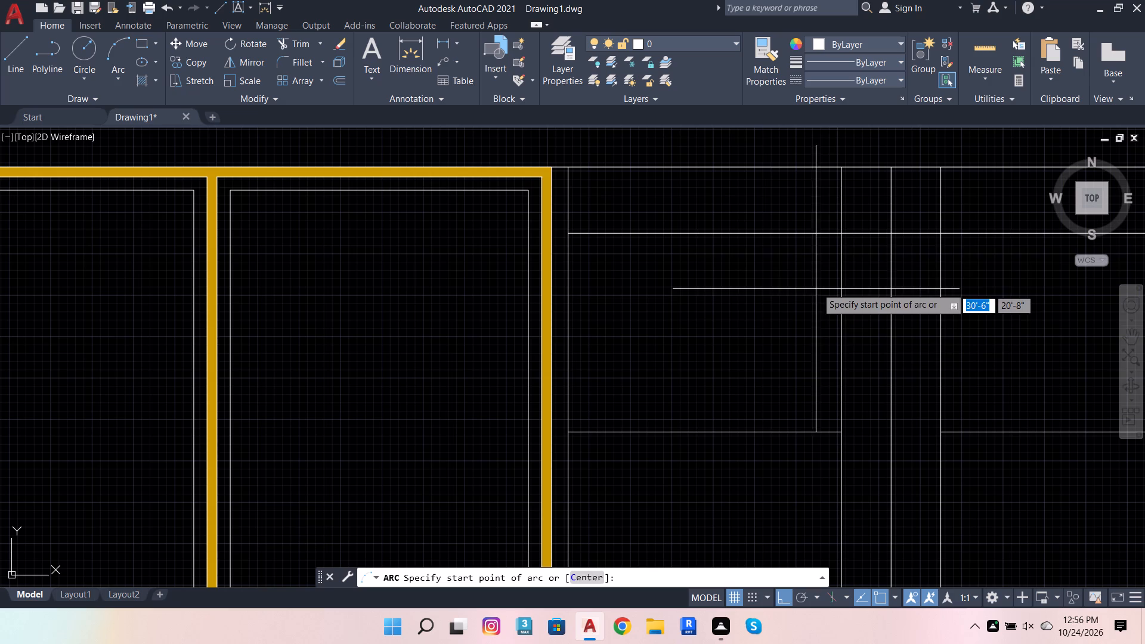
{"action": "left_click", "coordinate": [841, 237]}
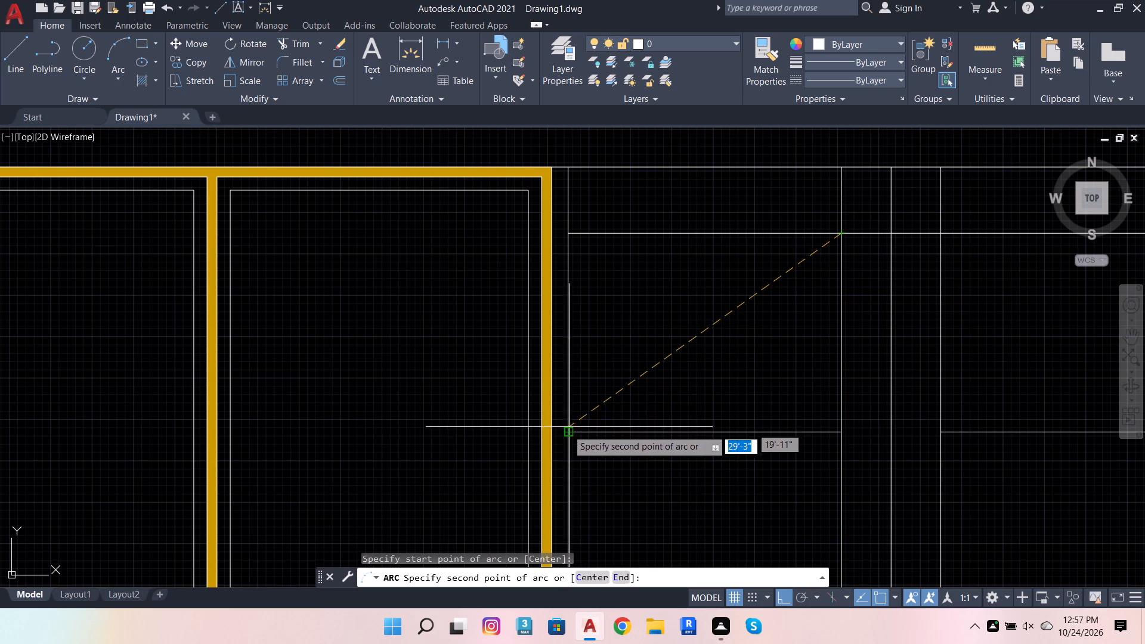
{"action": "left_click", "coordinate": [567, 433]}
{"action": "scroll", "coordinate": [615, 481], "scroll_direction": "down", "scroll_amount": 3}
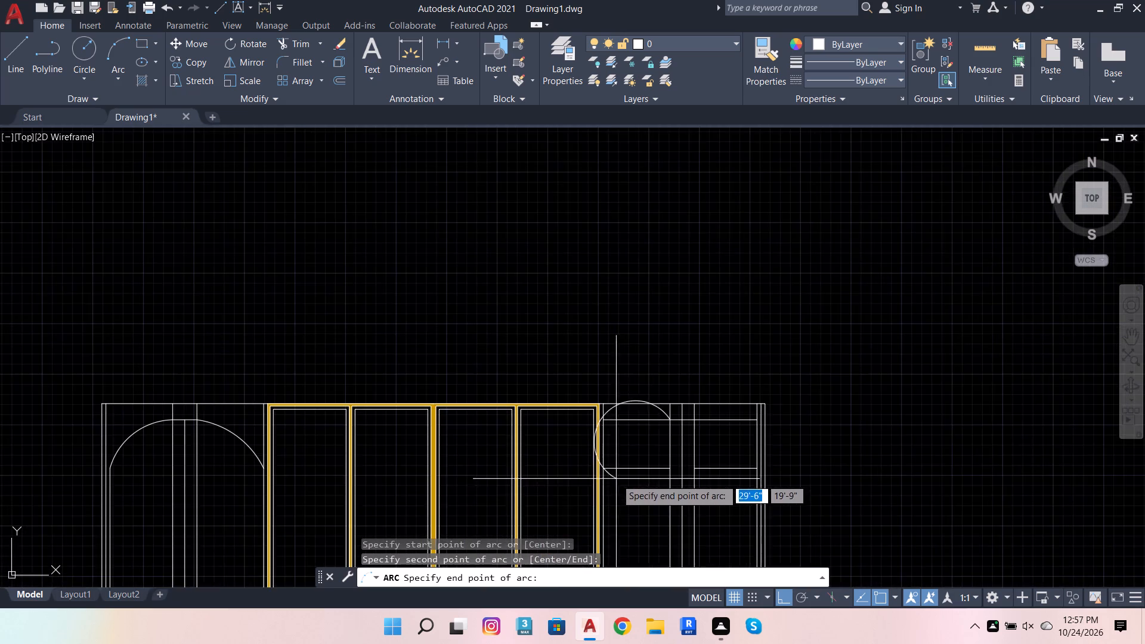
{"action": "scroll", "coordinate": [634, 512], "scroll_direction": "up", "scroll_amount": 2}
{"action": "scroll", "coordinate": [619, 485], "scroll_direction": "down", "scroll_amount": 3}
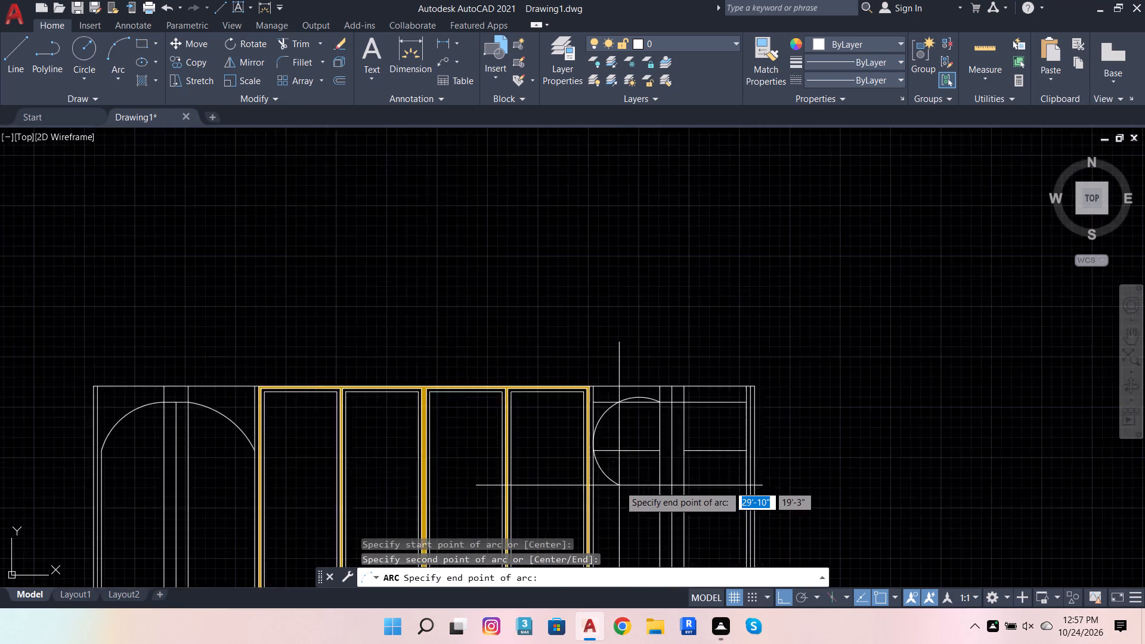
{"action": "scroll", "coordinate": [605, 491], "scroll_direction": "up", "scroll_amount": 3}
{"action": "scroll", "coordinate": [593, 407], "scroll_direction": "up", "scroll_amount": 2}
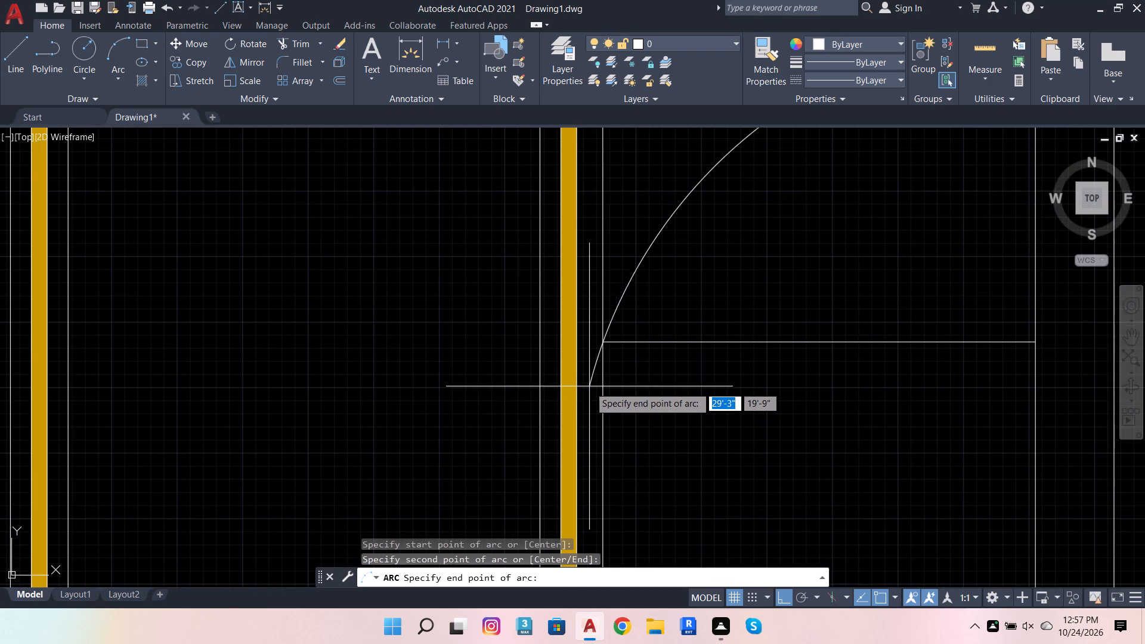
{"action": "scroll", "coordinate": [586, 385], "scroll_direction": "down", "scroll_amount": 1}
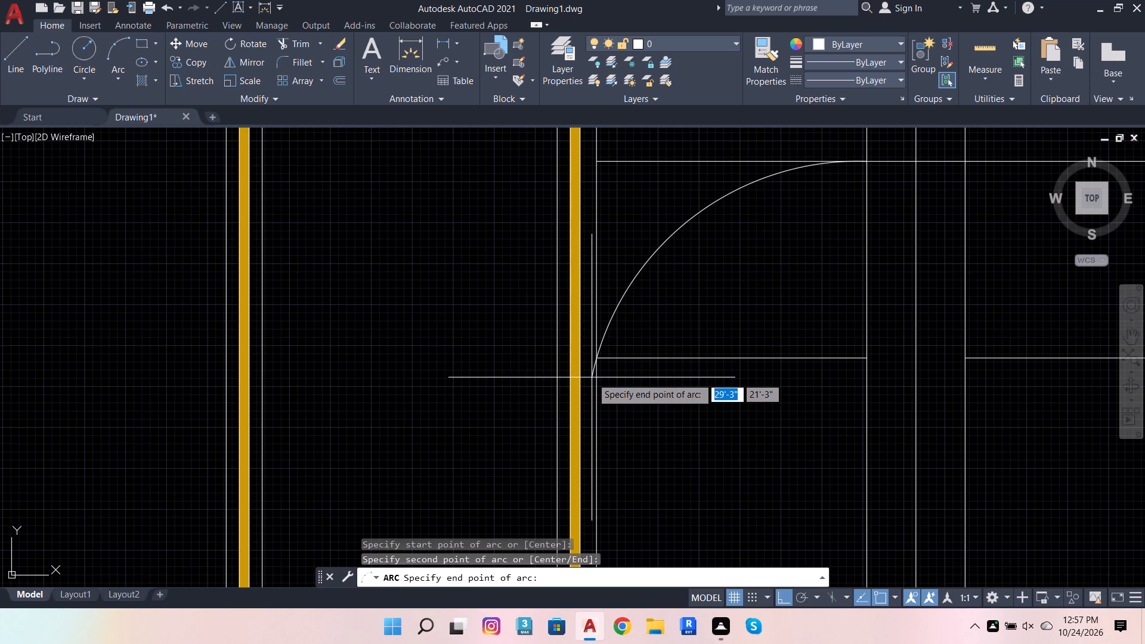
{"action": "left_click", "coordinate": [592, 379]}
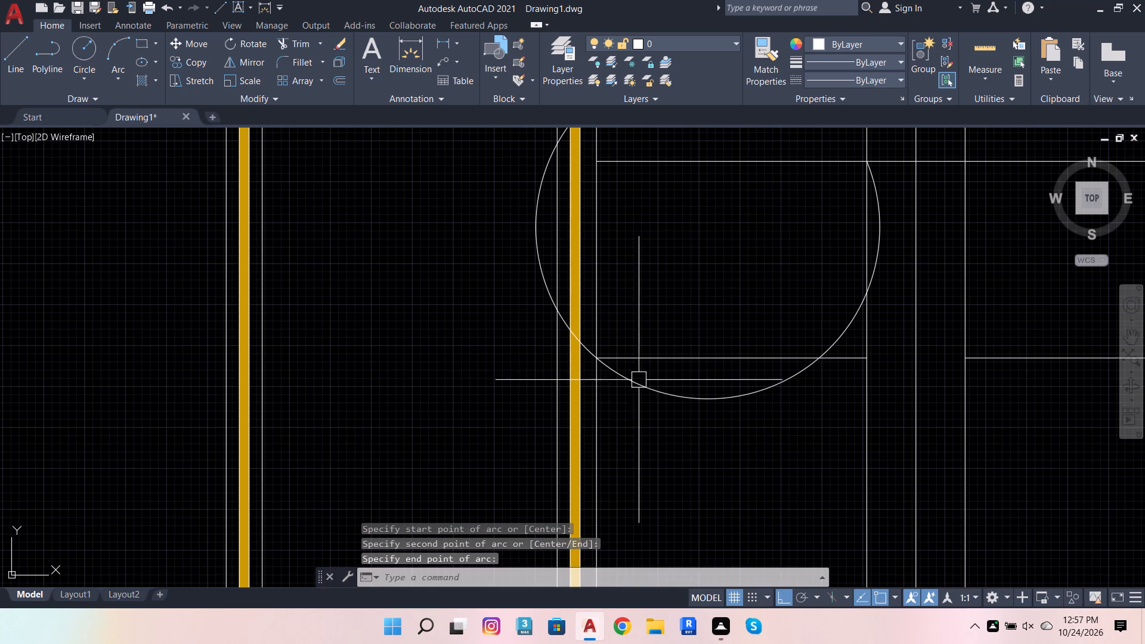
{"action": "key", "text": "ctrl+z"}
Draw a three-point arc from the lower line's frame-side end through the upper line's first middle-vertical intersection, ending slightly beyond it on the upper line.
{"action": "scroll", "coordinate": [821, 355], "scroll_direction": "up", "scroll_amount": 3}
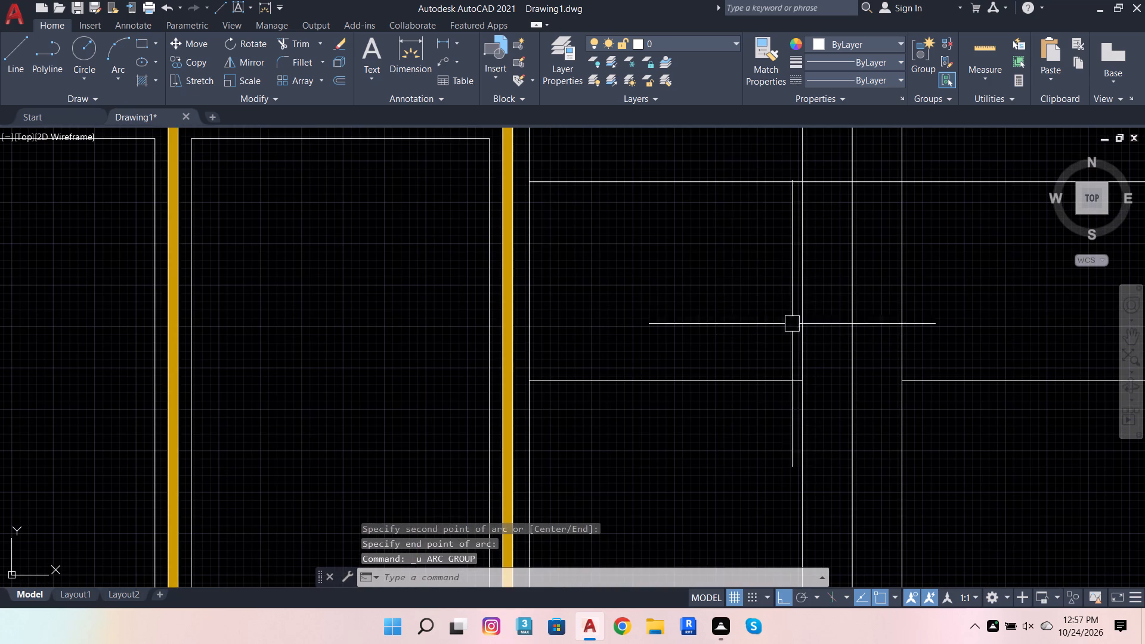
{"action": "left_click", "coordinate": [117, 52]}
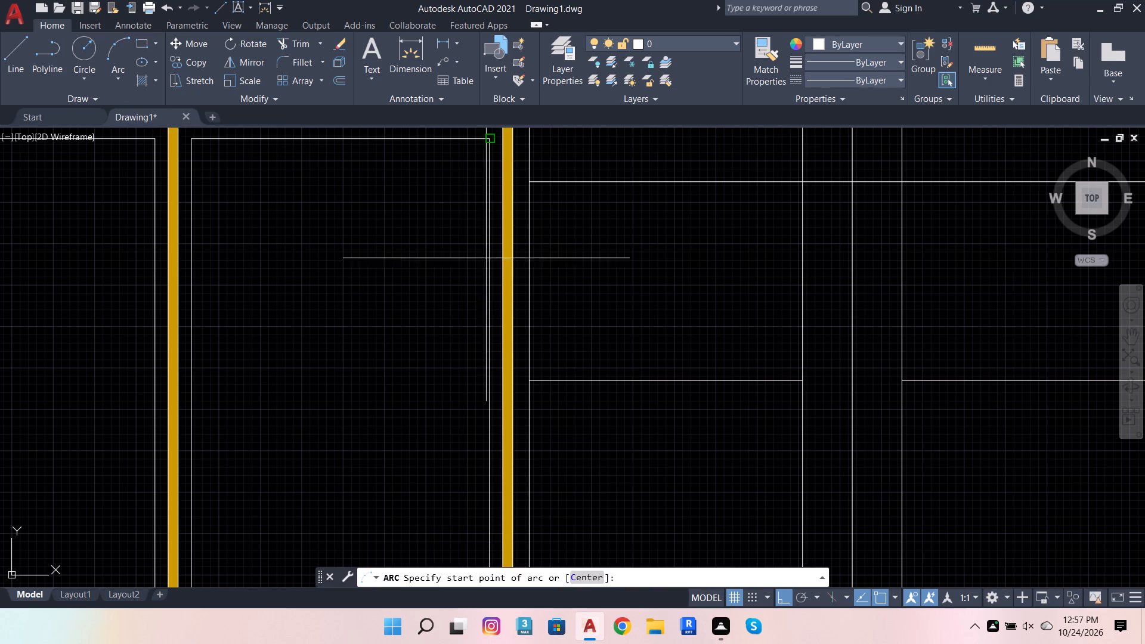
{"action": "left_click", "coordinate": [527, 379]}
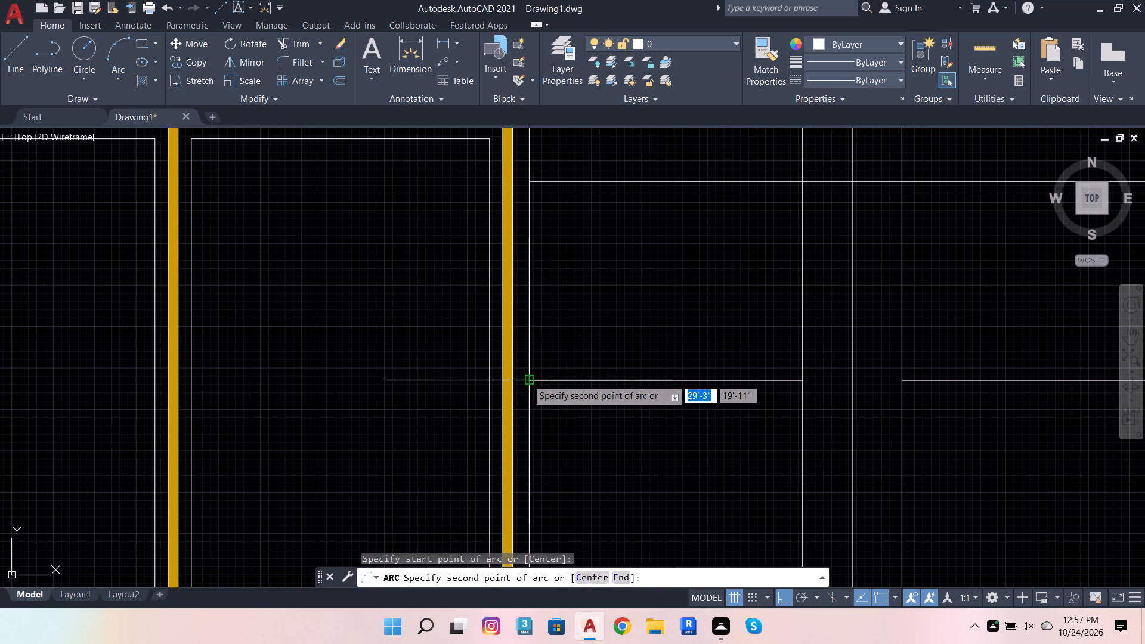
{"action": "left_click", "coordinate": [801, 184]}
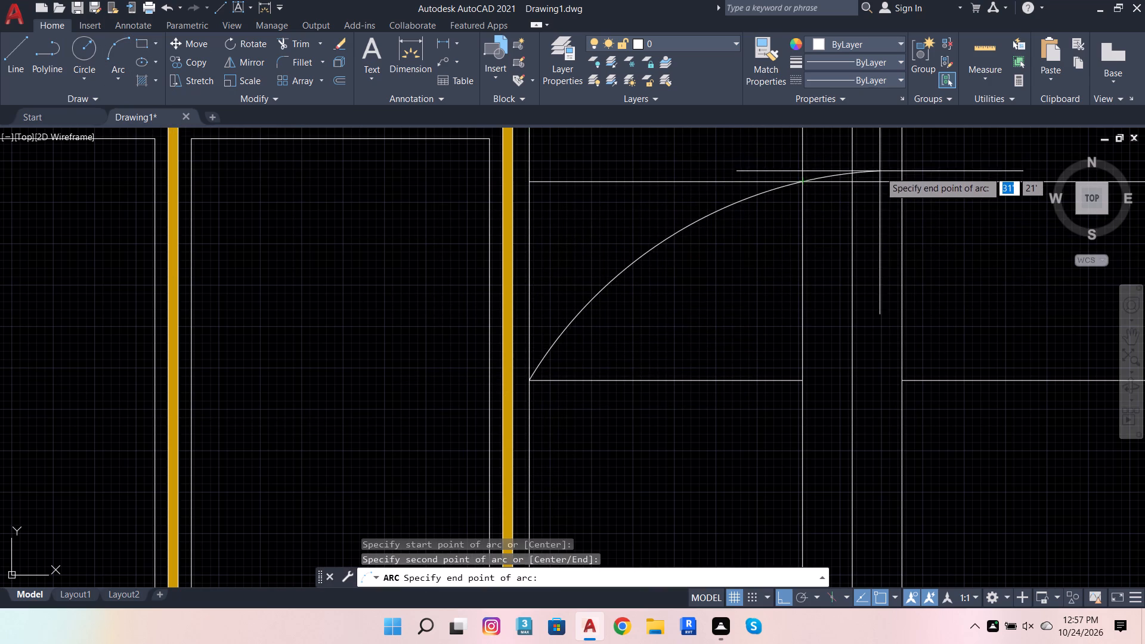
{"action": "scroll", "coordinate": [874, 174], "scroll_direction": "up", "scroll_amount": 1}
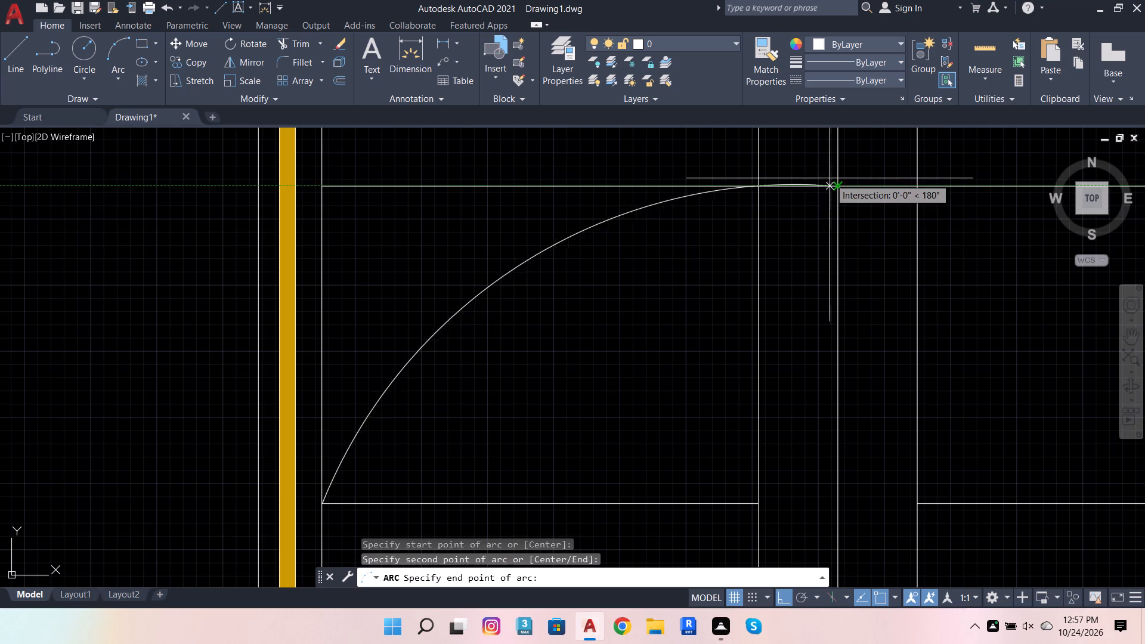
{"action": "scroll", "coordinate": [825, 179], "scroll_direction": "up", "scroll_amount": 1}
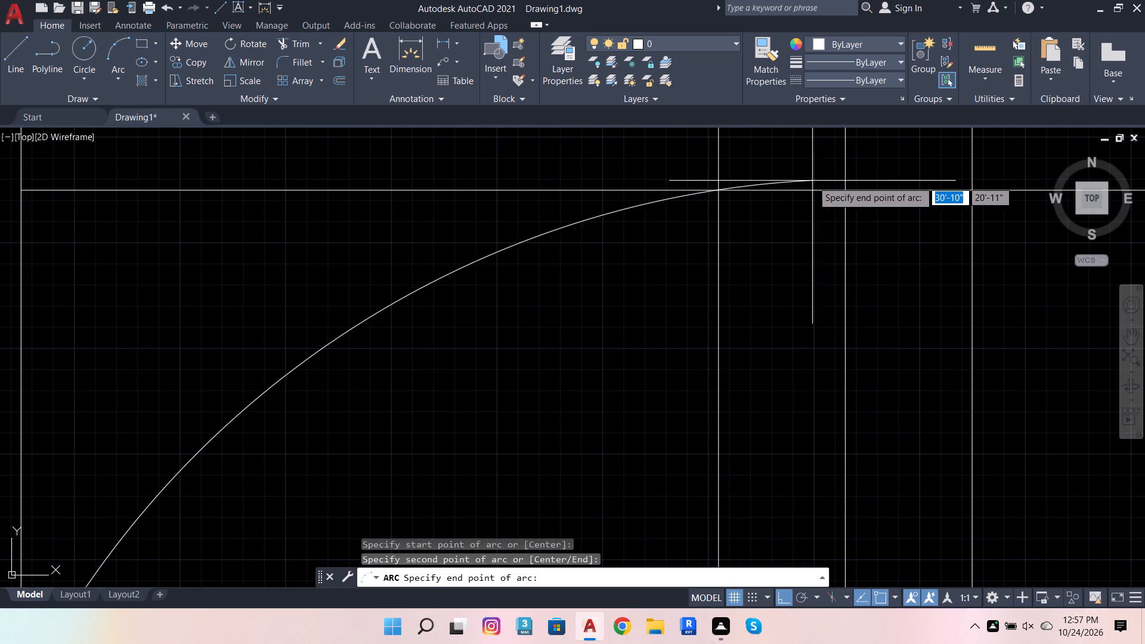
{"action": "scroll", "coordinate": [801, 182], "scroll_direction": "down", "scroll_amount": 1}
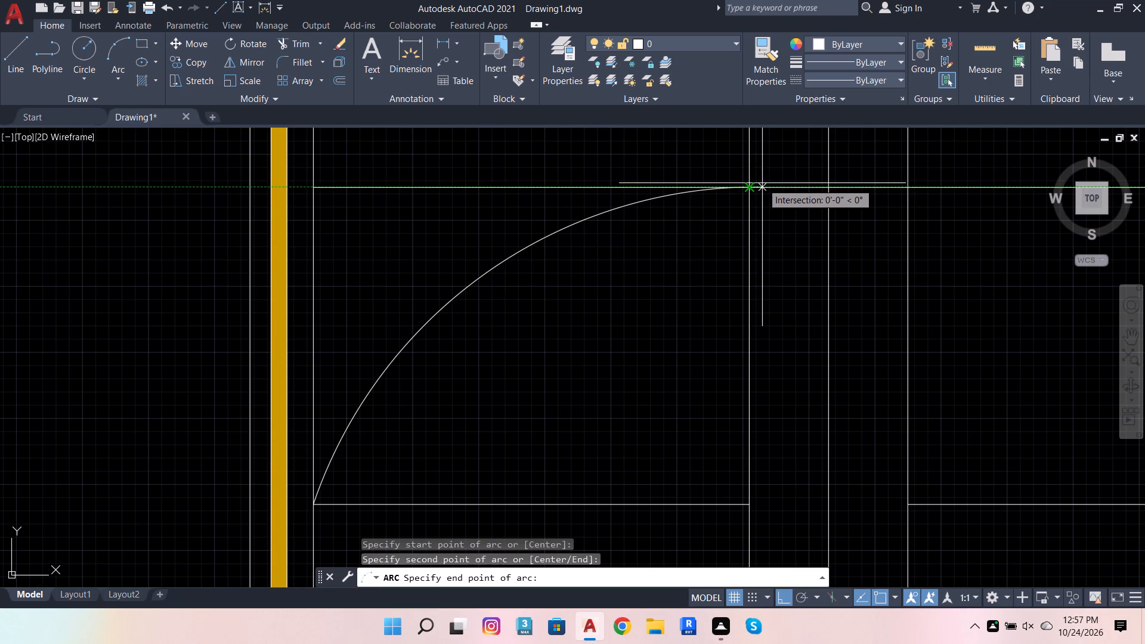
{"action": "left_click", "coordinate": [762, 183]}
Trim the new arc's short overhang past the right panel's first middle vertical, choosing the arc rather than the overlapping line.
{"action": "scroll", "coordinate": [776, 188], "scroll_direction": "up", "scroll_amount": 1}
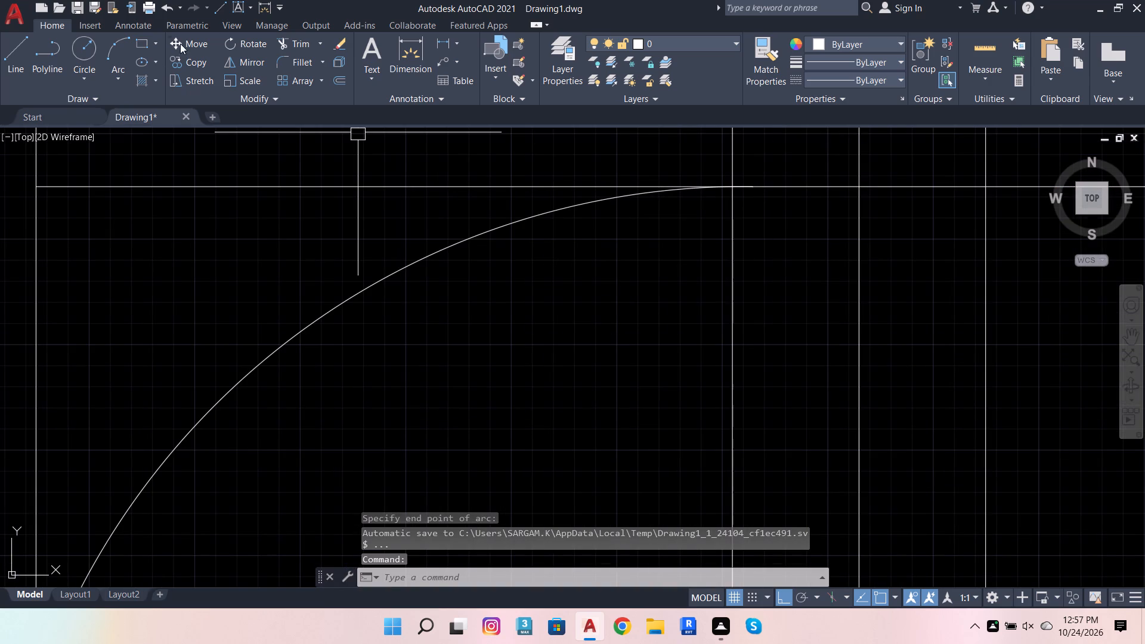
{"action": "left_click", "coordinate": [291, 44]}
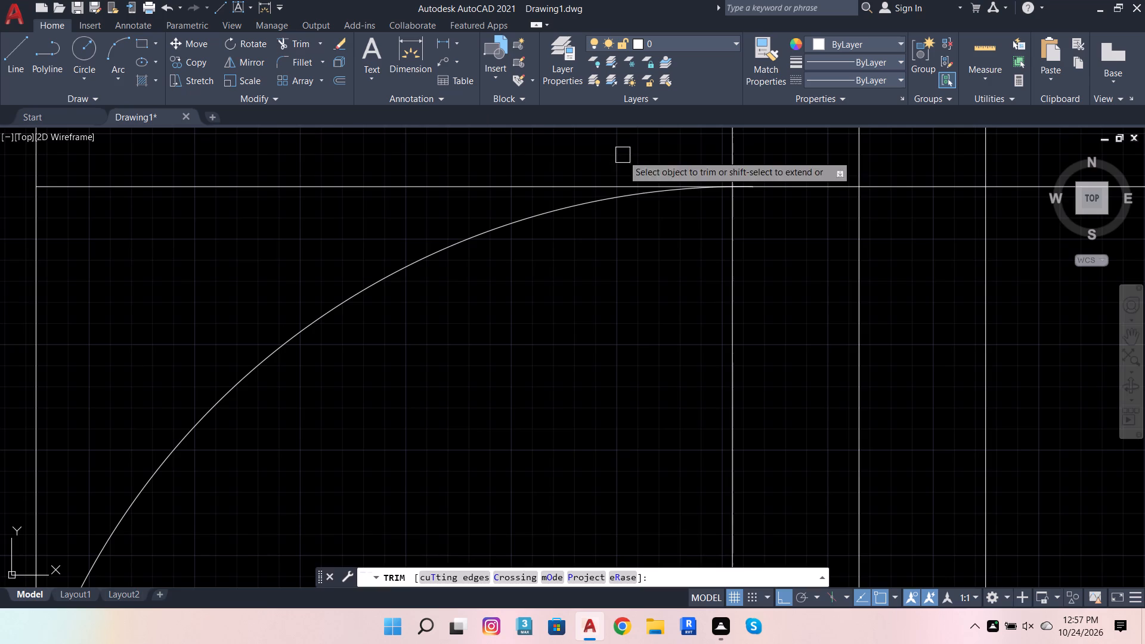
{"action": "scroll", "coordinate": [740, 163], "scroll_direction": "up", "scroll_amount": 3}
{"action": "left_click", "coordinate": [740, 247]}
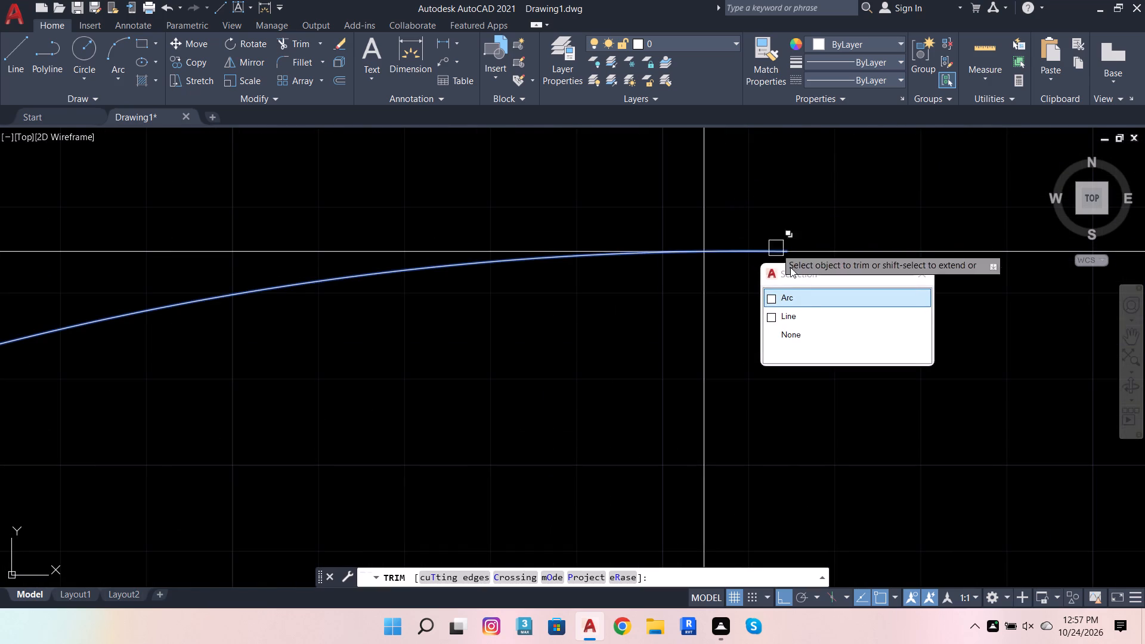
{"action": "left_click", "coordinate": [797, 301]}
{"action": "scroll", "coordinate": [575, 247], "scroll_direction": "down", "scroll_amount": 4}
{"action": "scroll", "coordinate": [619, 284], "scroll_direction": "down", "scroll_amount": 2}
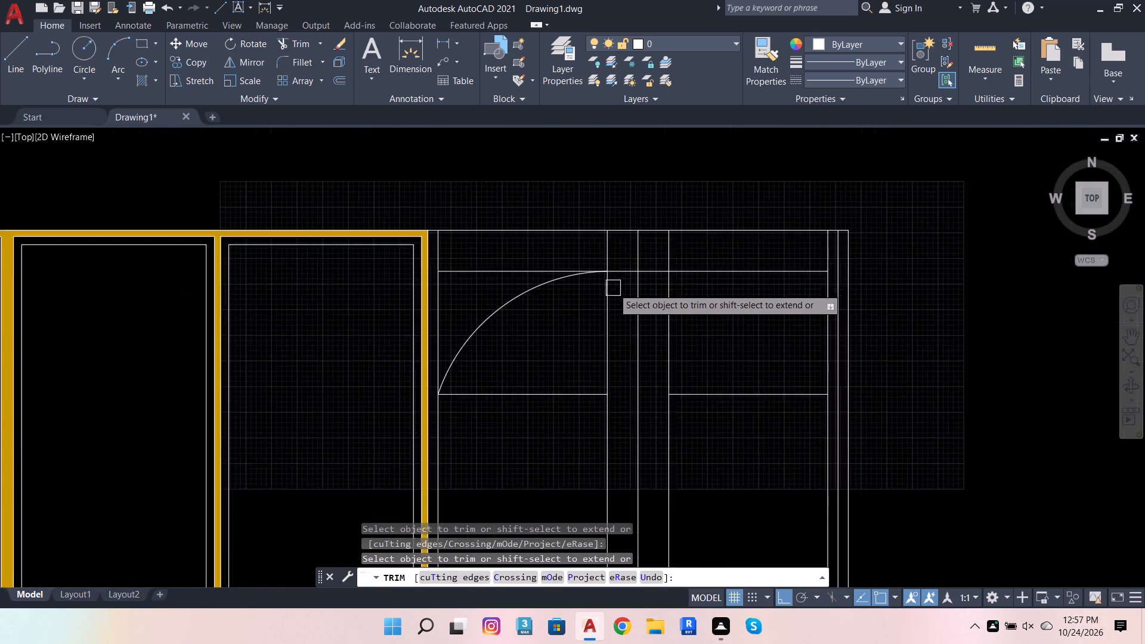
Trim away the right panel's lower line, upper line and inner vertical where they lie outside or below the frame-side top arc.
{"action": "scroll", "coordinate": [612, 289], "scroll_direction": "down", "scroll_amount": 1}
{"action": "left_click", "coordinate": [547, 358]}
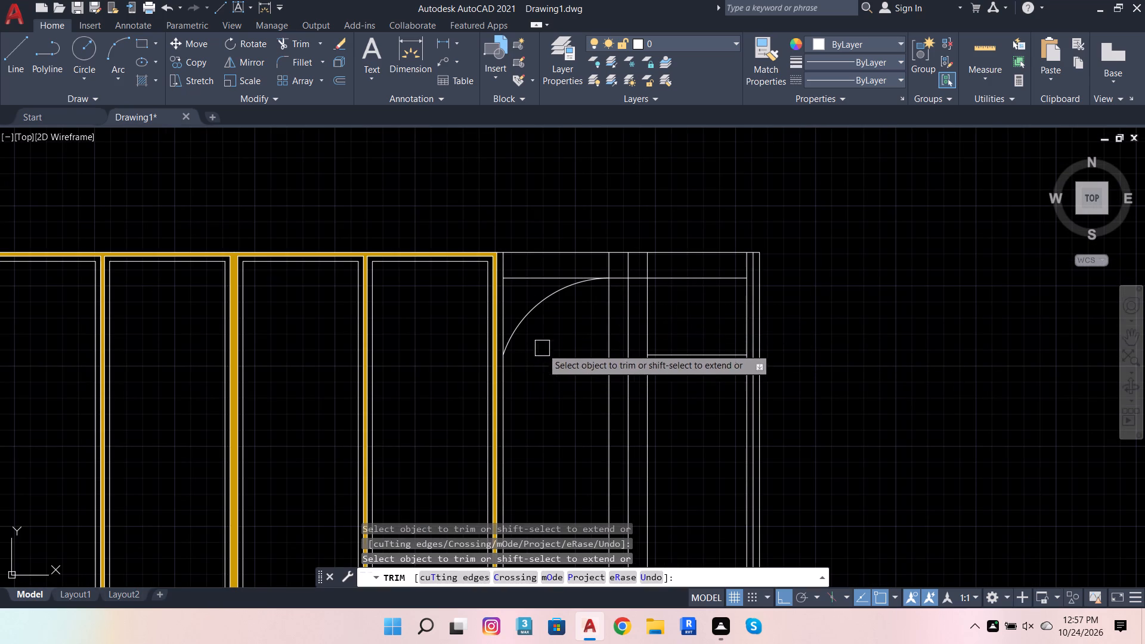
{"action": "left_click", "coordinate": [533, 284]}
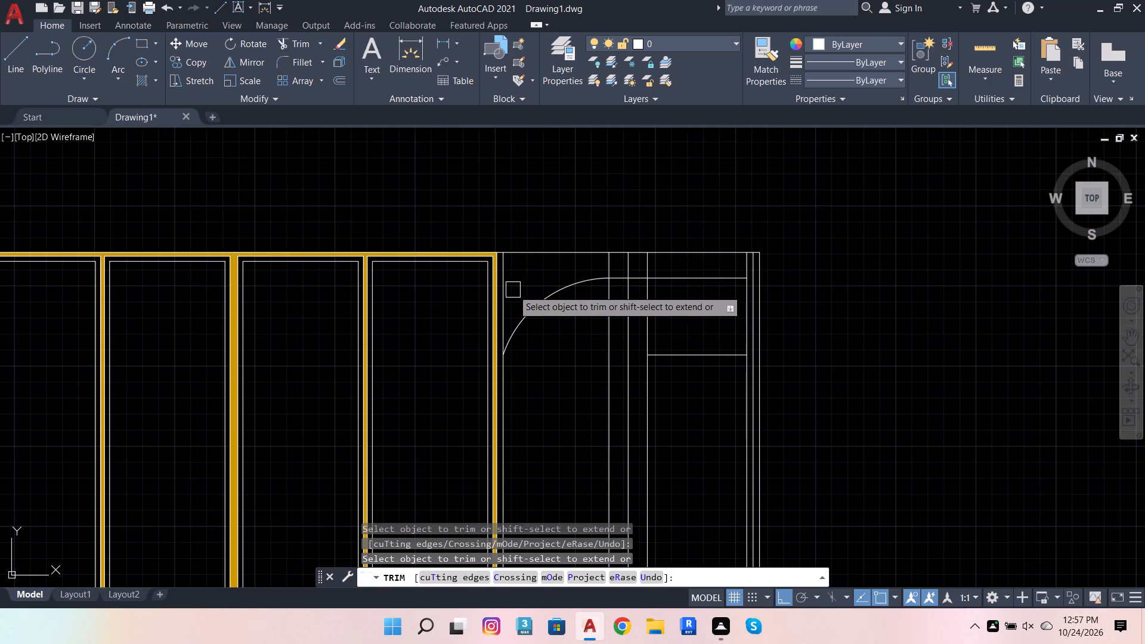
{"action": "left_click", "coordinate": [505, 292]}
{"action": "left_click", "coordinate": [521, 281]}
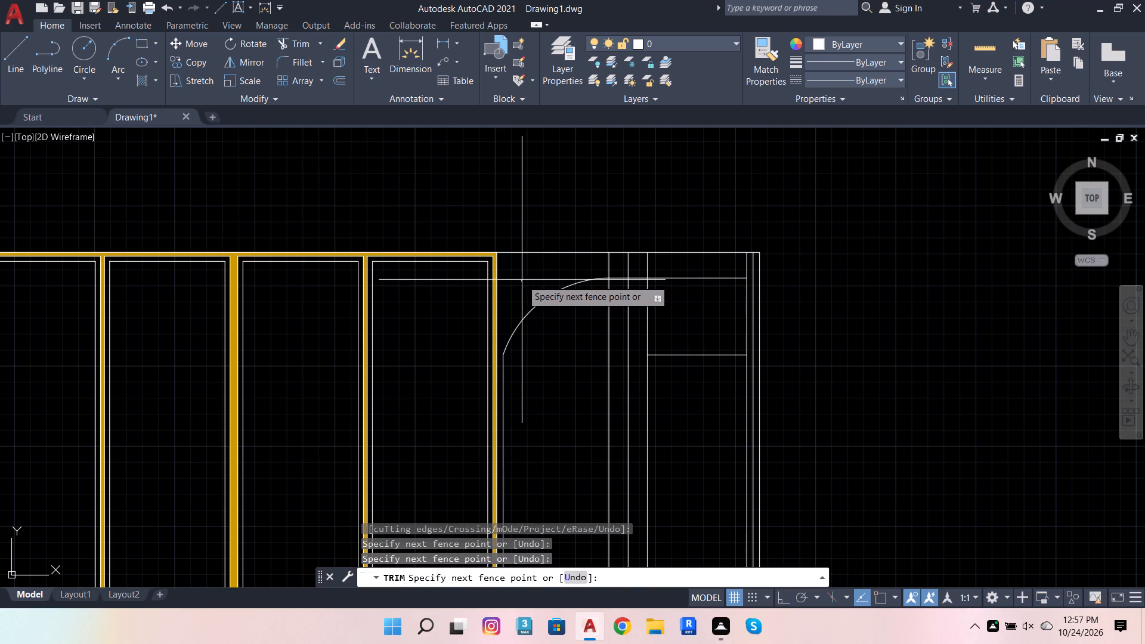
{"action": "left_click", "coordinate": [522, 280]}
Trim the right panel's three middle verticals above the upper line with a single fence across them.
{"action": "scroll", "coordinate": [676, 287], "scroll_direction": "up", "scroll_amount": 2}
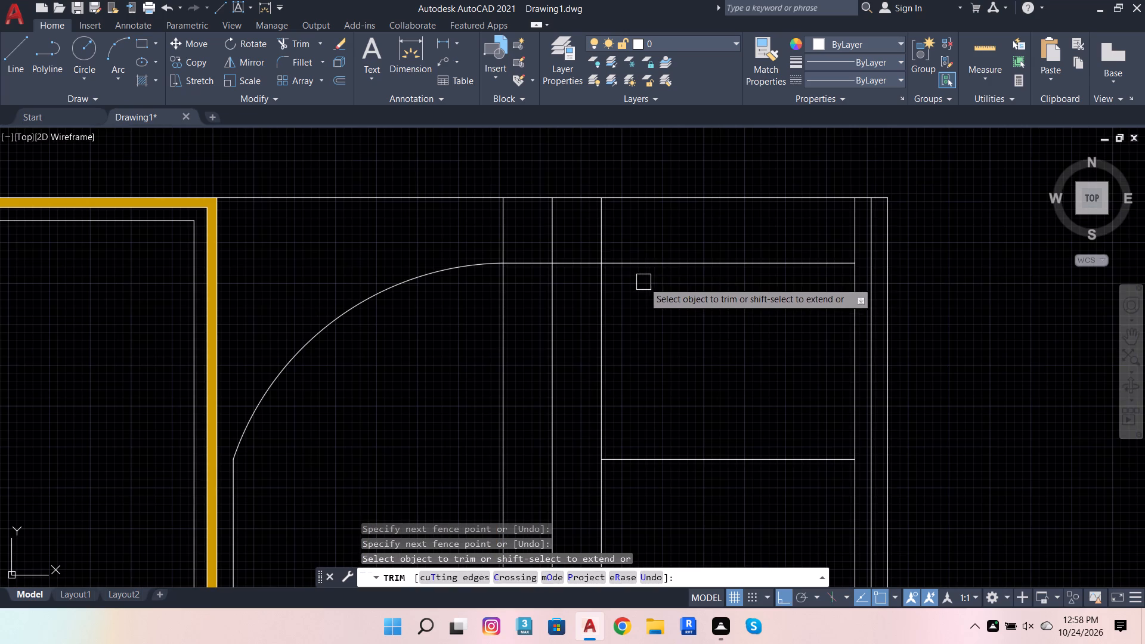
{"action": "left_click", "coordinate": [624, 225]}
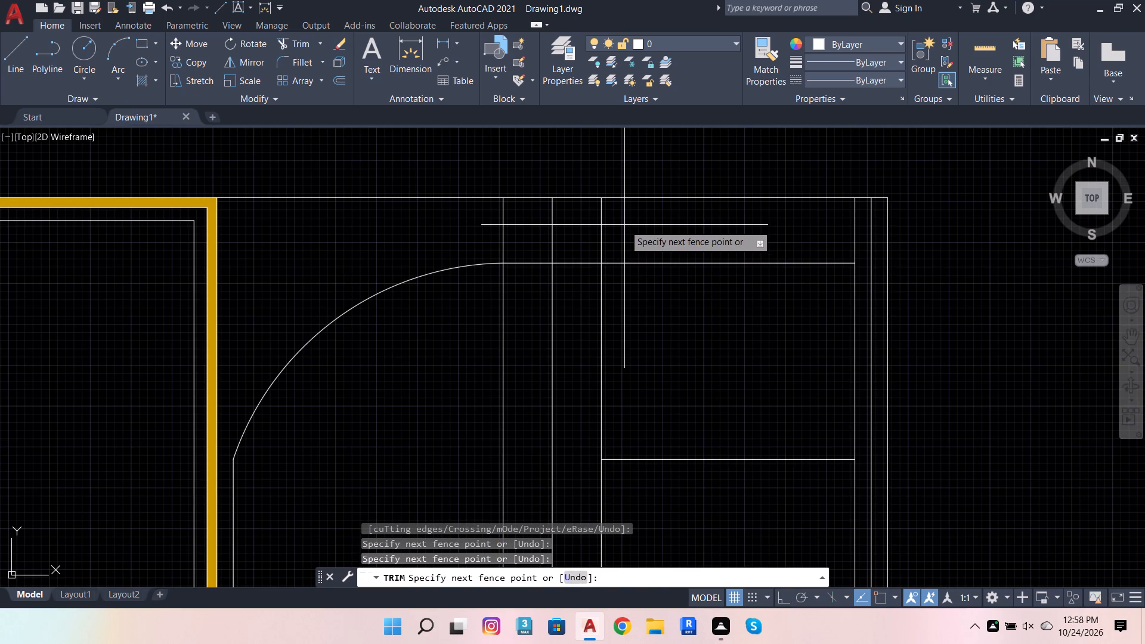
{"action": "left_click", "coordinate": [456, 237]}
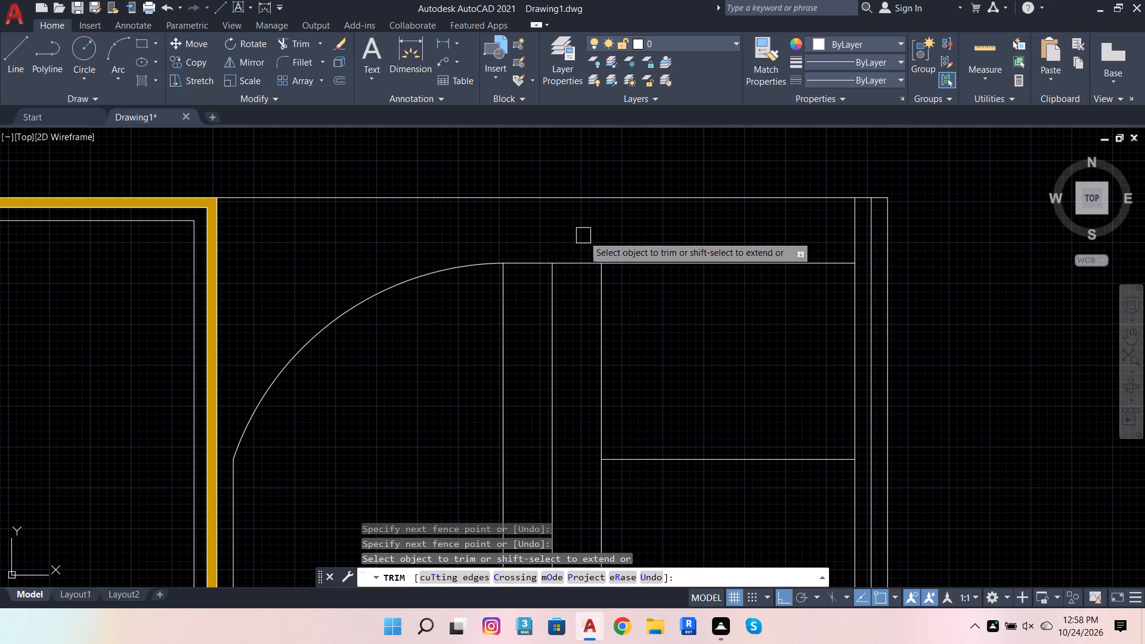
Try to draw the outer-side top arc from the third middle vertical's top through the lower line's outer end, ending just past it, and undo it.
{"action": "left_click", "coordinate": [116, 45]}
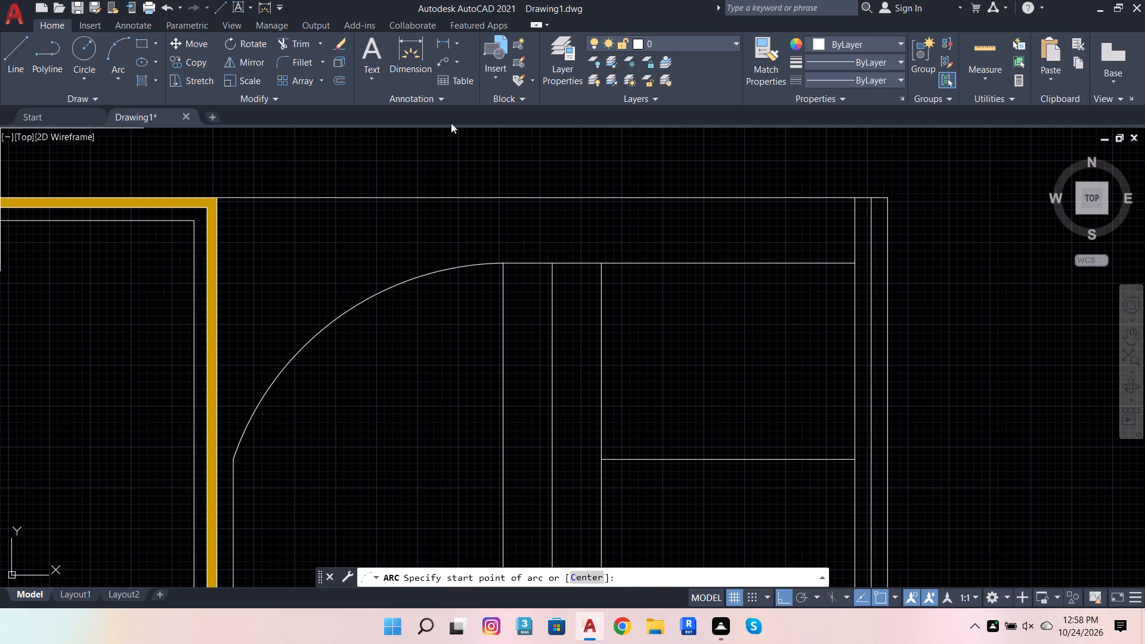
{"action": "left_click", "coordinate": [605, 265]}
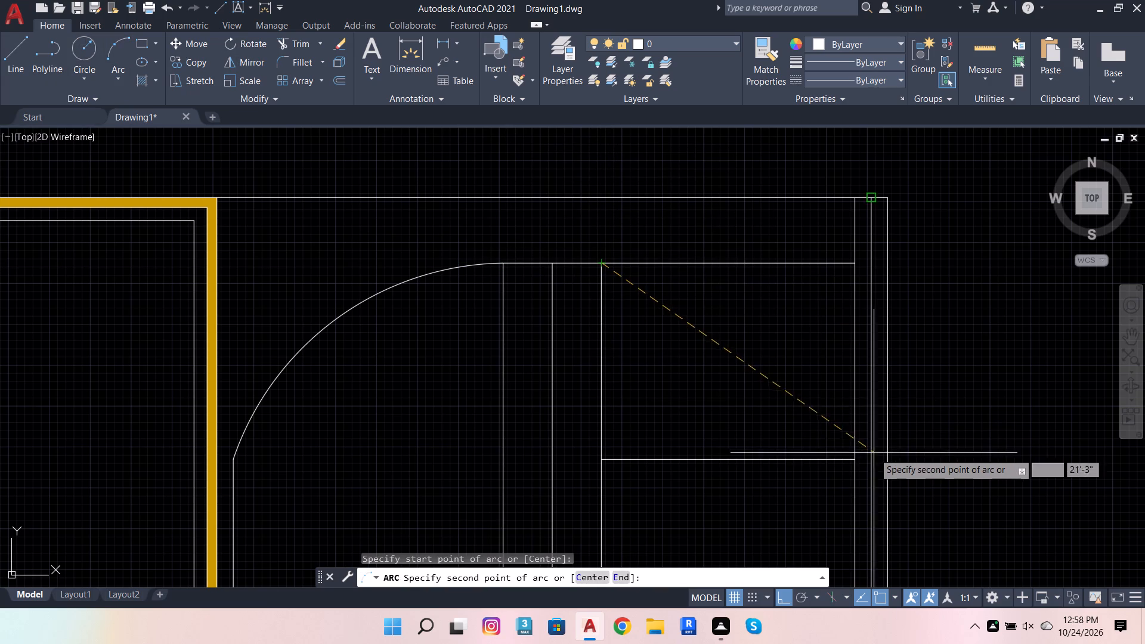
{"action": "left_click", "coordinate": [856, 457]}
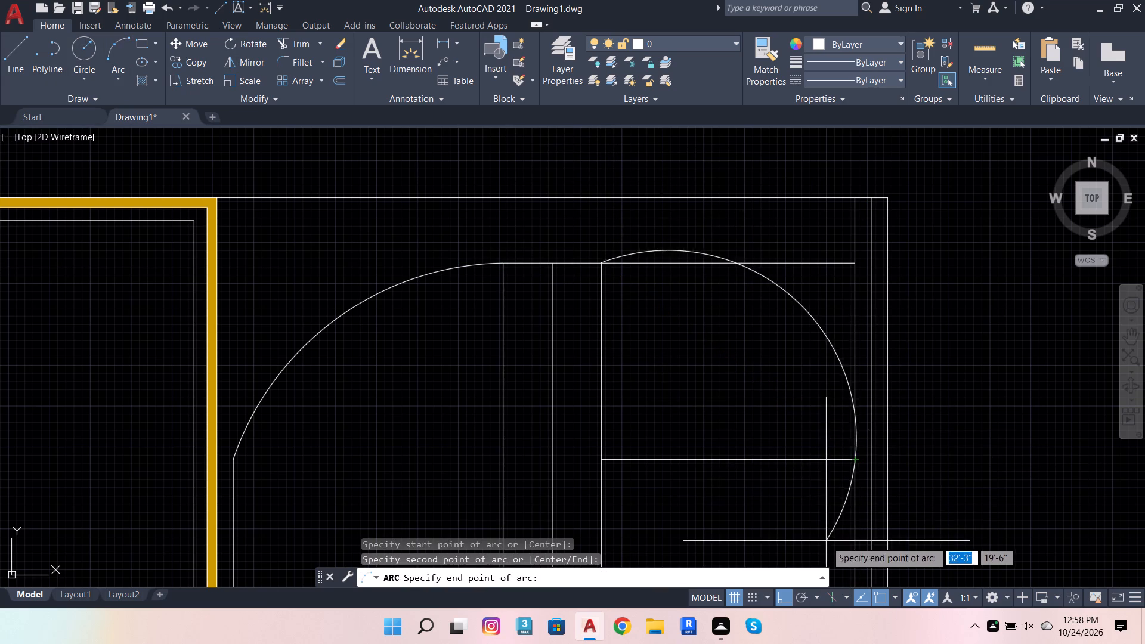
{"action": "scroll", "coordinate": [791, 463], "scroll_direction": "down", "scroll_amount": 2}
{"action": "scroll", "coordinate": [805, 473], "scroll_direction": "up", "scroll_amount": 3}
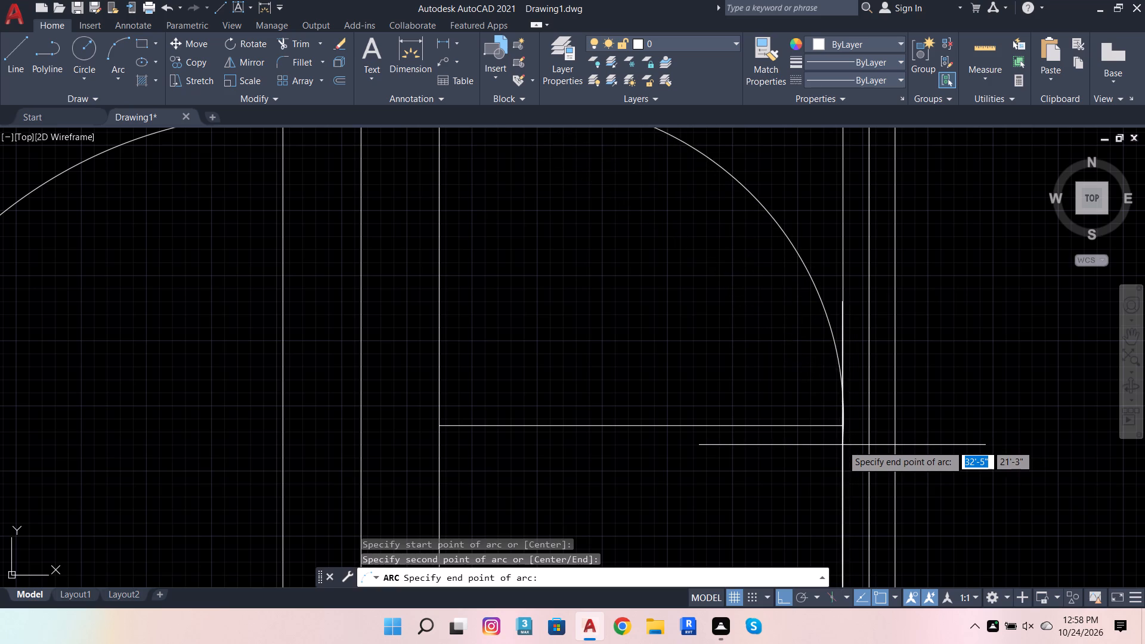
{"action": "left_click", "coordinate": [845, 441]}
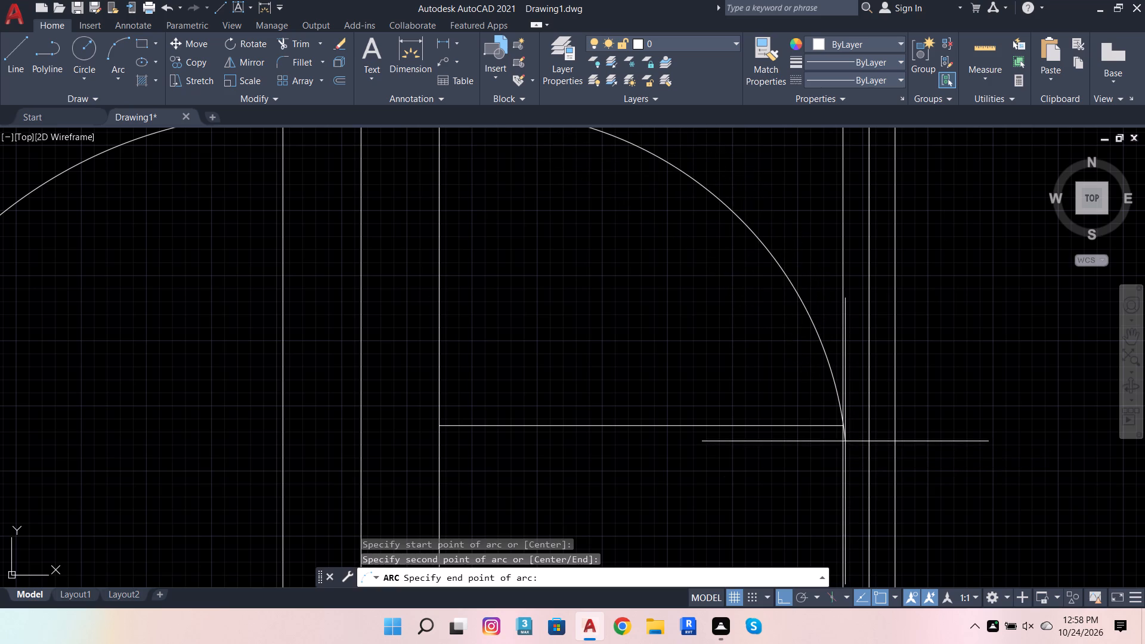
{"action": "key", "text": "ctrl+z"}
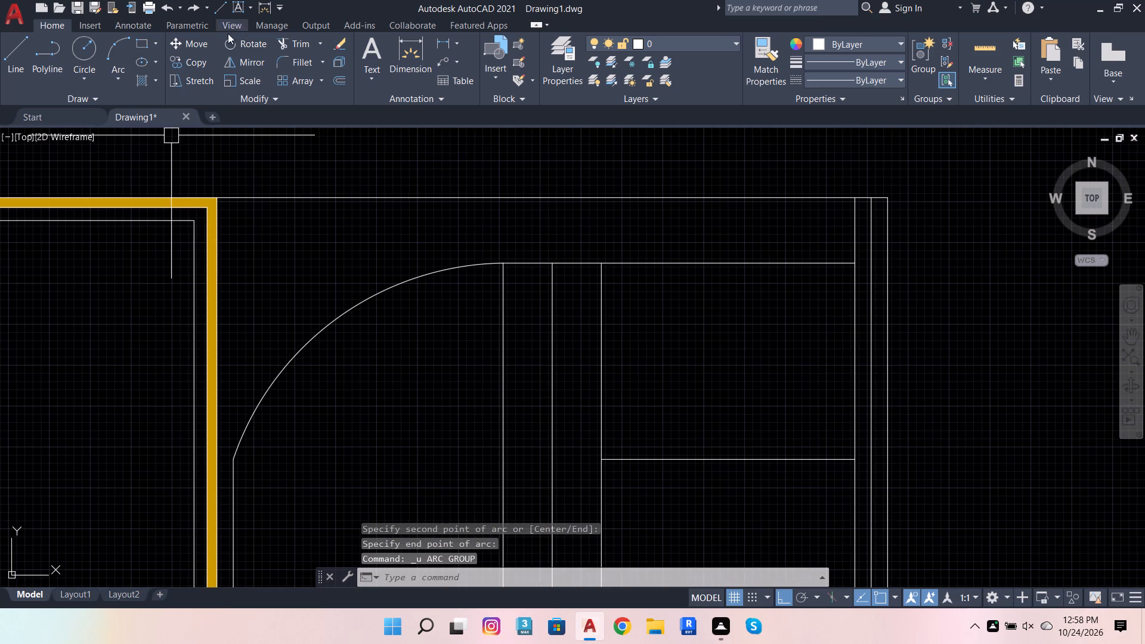
Draw a three-point arc from the lower line's outer end through the third middle vertical's top, ending slightly beyond it toward the second vertical.
{"action": "left_click", "coordinate": [117, 45]}
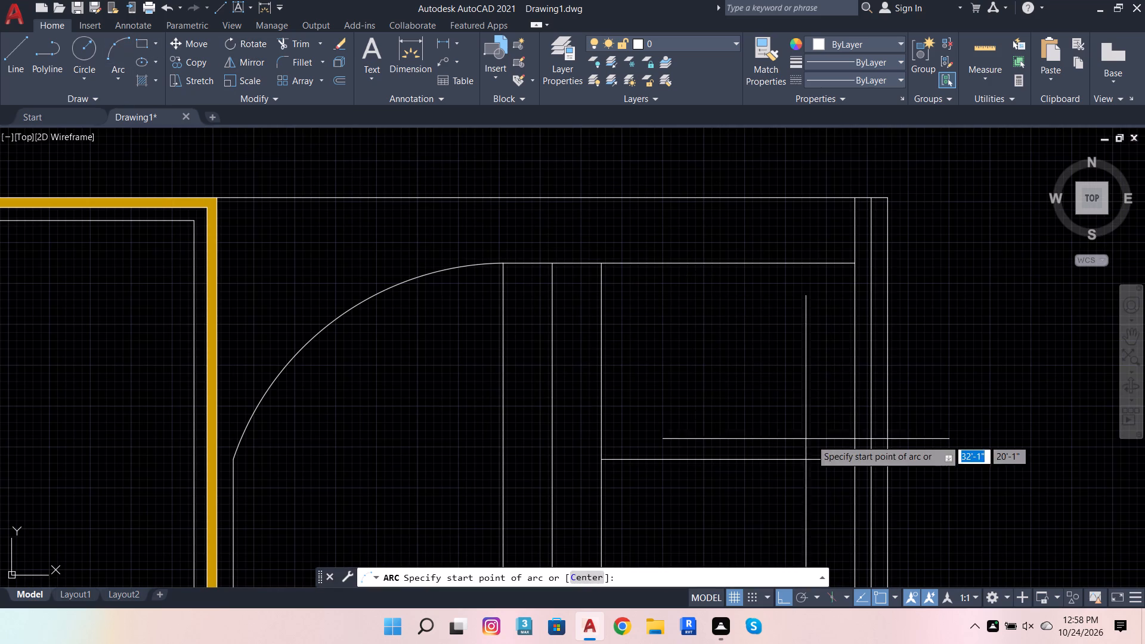
{"action": "left_click", "coordinate": [852, 461]}
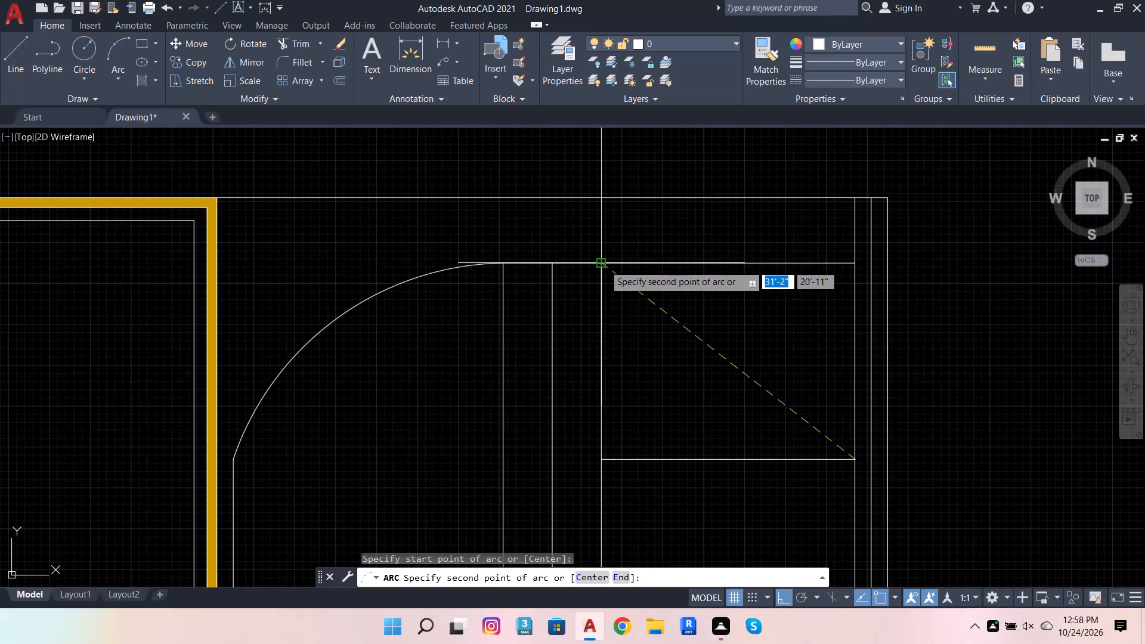
{"action": "left_click", "coordinate": [604, 265]}
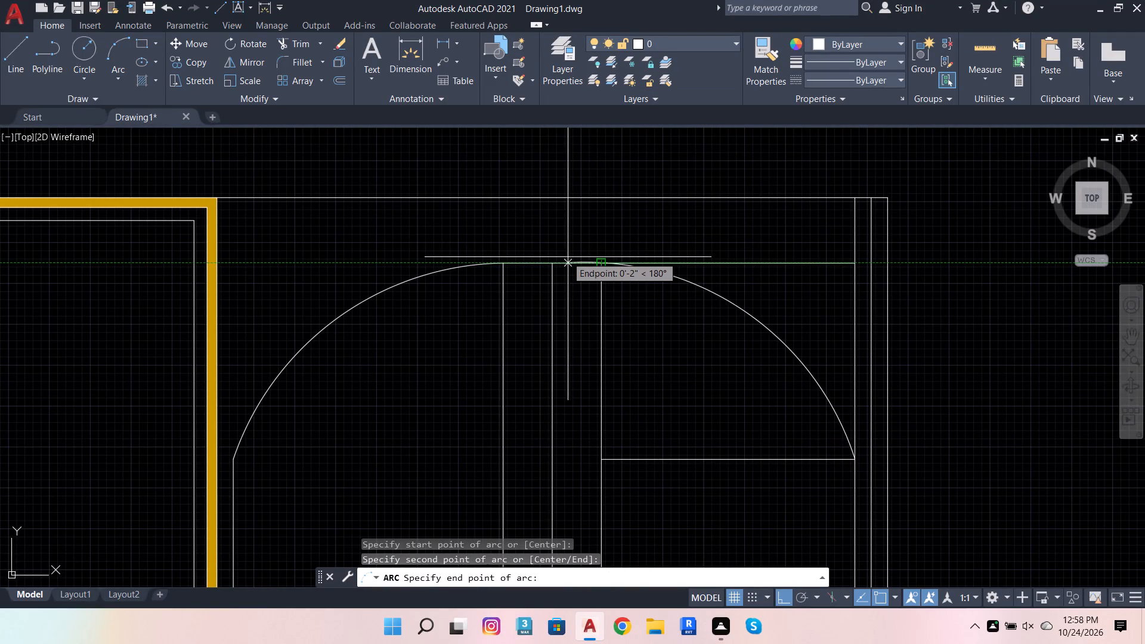
{"action": "scroll", "coordinate": [573, 260], "scroll_direction": "up", "scroll_amount": 1}
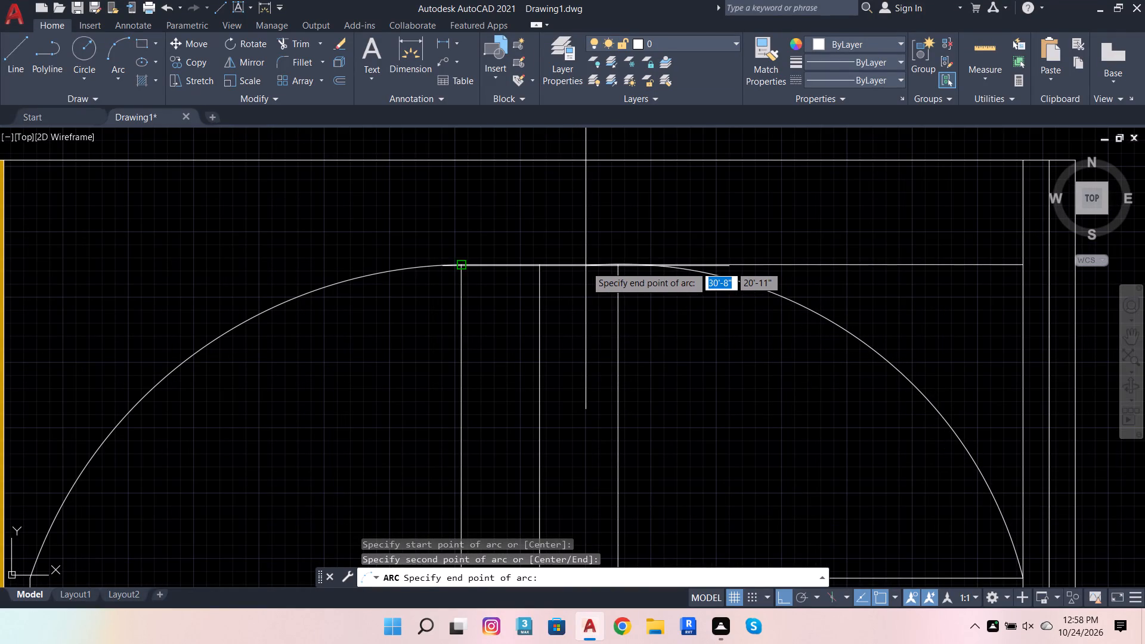
{"action": "scroll", "coordinate": [584, 267], "scroll_direction": "up", "scroll_amount": 3}
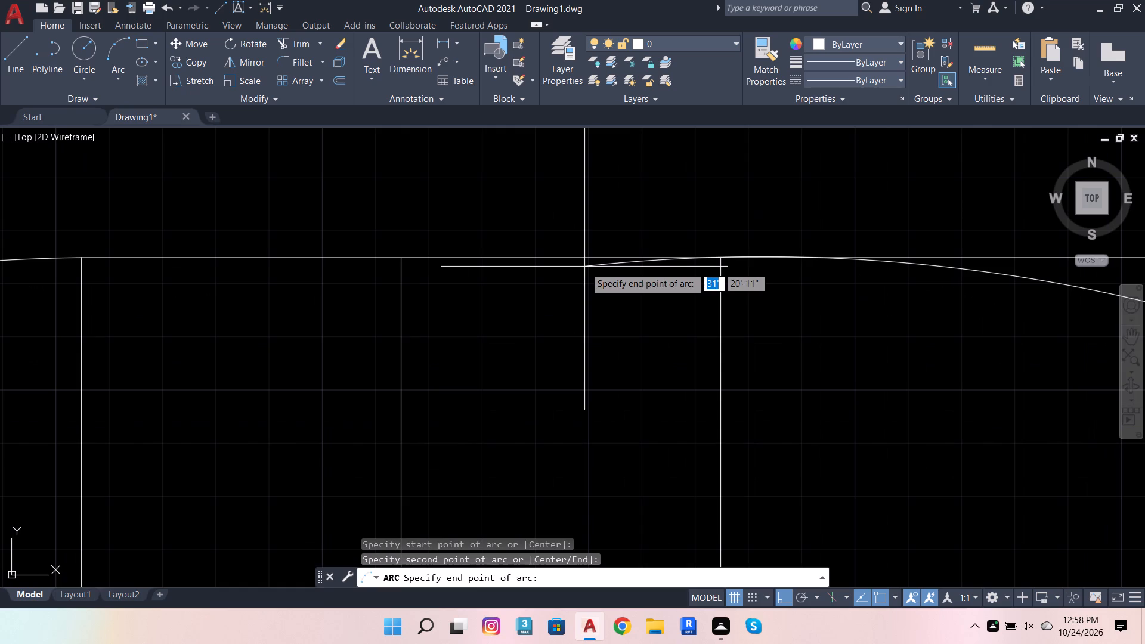
{"action": "left_click", "coordinate": [584, 267]}
Trim the outer-side arc's short overhang past the right panel's third middle vertical.
{"action": "scroll", "coordinate": [413, 284], "scroll_direction": "down", "scroll_amount": 3}
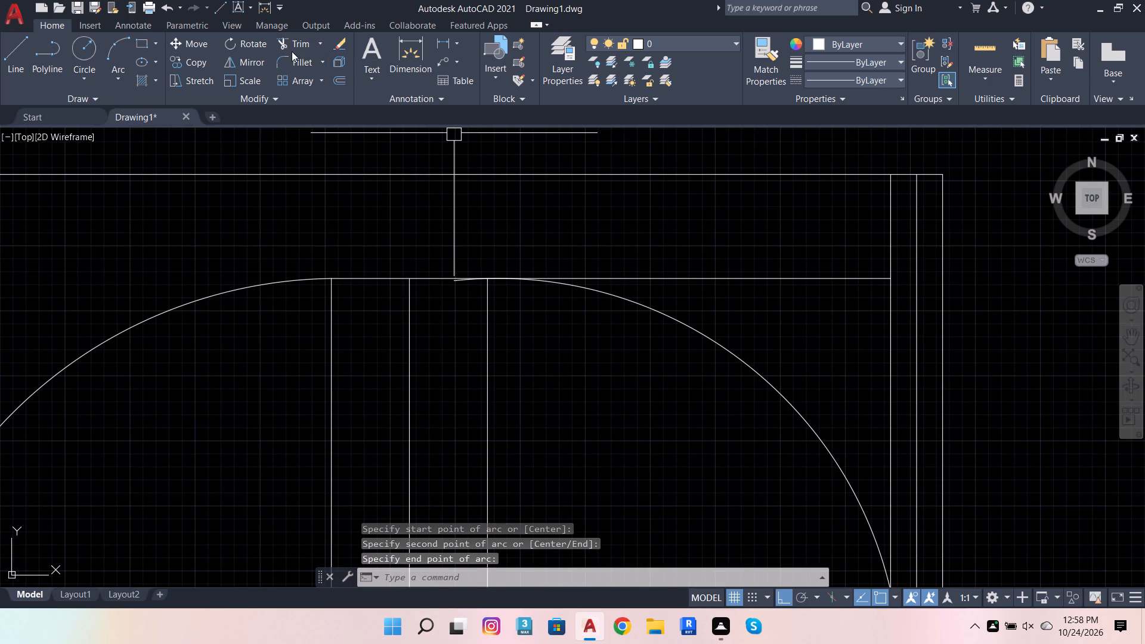
{"action": "left_click", "coordinate": [291, 47]}
{"action": "scroll", "coordinate": [457, 268], "scroll_direction": "up", "scroll_amount": 4}
{"action": "left_click", "coordinate": [463, 311]}
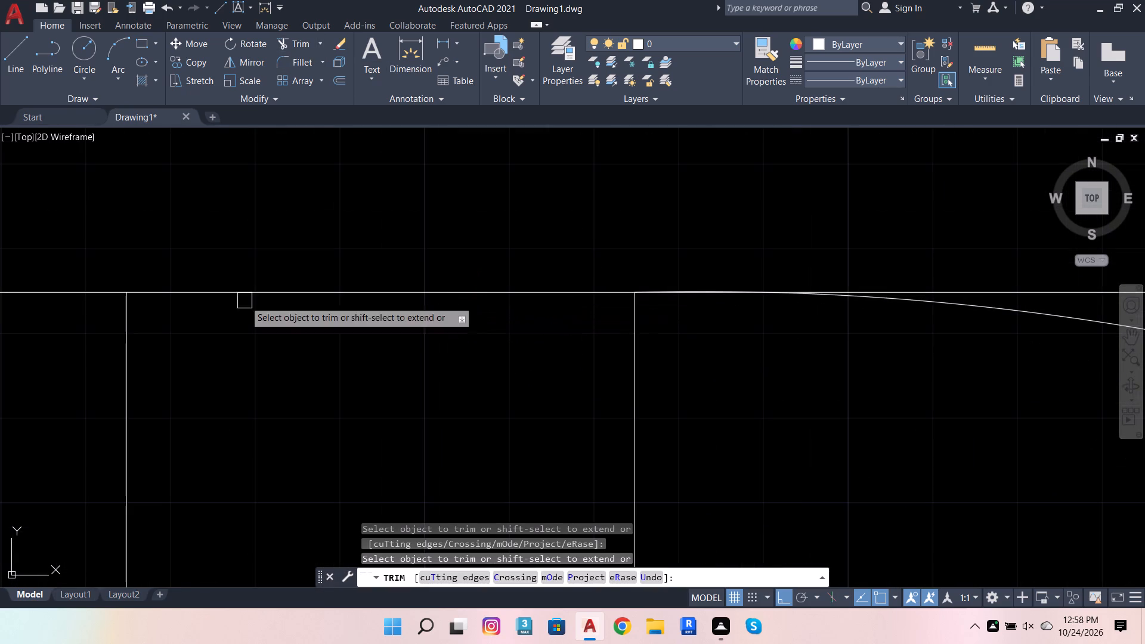
Trim the right panel's upper line outside the outer-side top arc and its remaining lower line beneath the arc.
{"action": "scroll", "coordinate": [245, 301], "scroll_direction": "down", "scroll_amount": 4}
{"action": "left_click", "coordinate": [548, 305]}
{"action": "scroll", "coordinate": [438, 229], "scroll_direction": "down", "scroll_amount": 4}
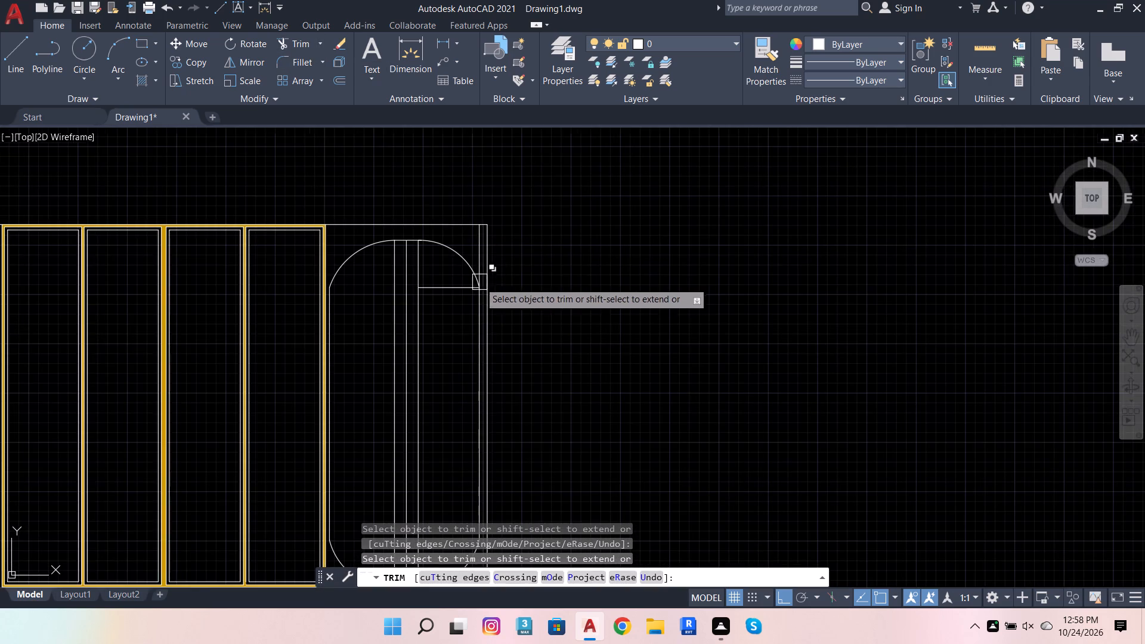
{"action": "scroll", "coordinate": [479, 283], "scroll_direction": "up", "scroll_amount": 2}
{"action": "left_click", "coordinate": [448, 290]}
Trim the upper line's leftover sliver beneath the crest of the outer-side arc, choosing the line rather than the overlapping arc.
{"action": "scroll", "coordinate": [336, 169], "scroll_direction": "up", "scroll_amount": 4}
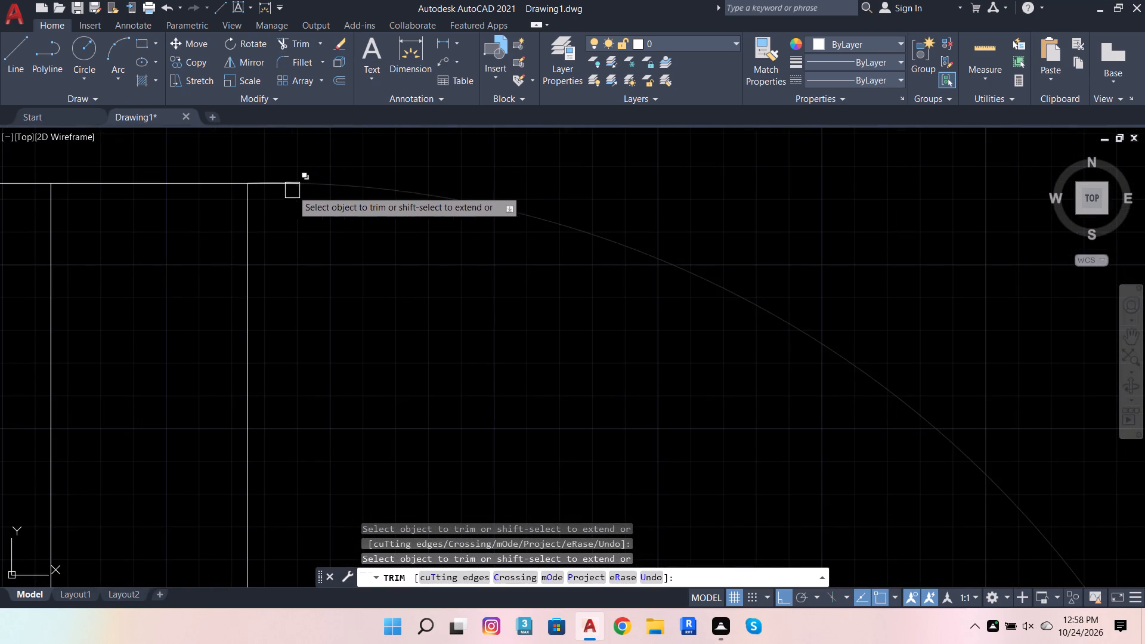
{"action": "scroll", "coordinate": [276, 190], "scroll_direction": "up", "scroll_amount": 5}
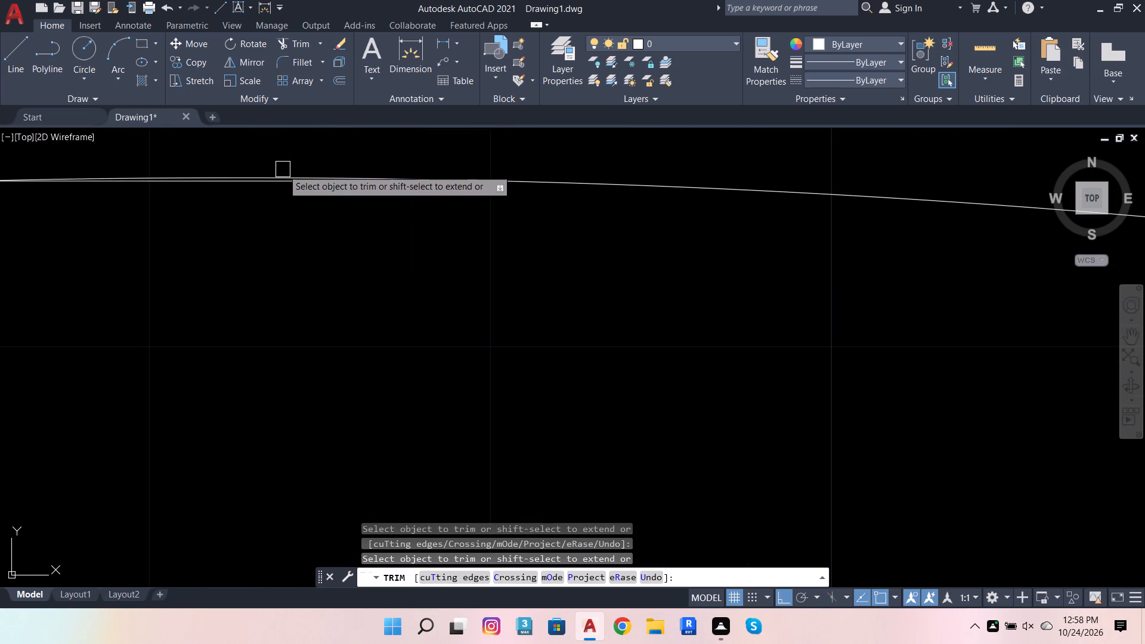
{"action": "left_click", "coordinate": [283, 174]}
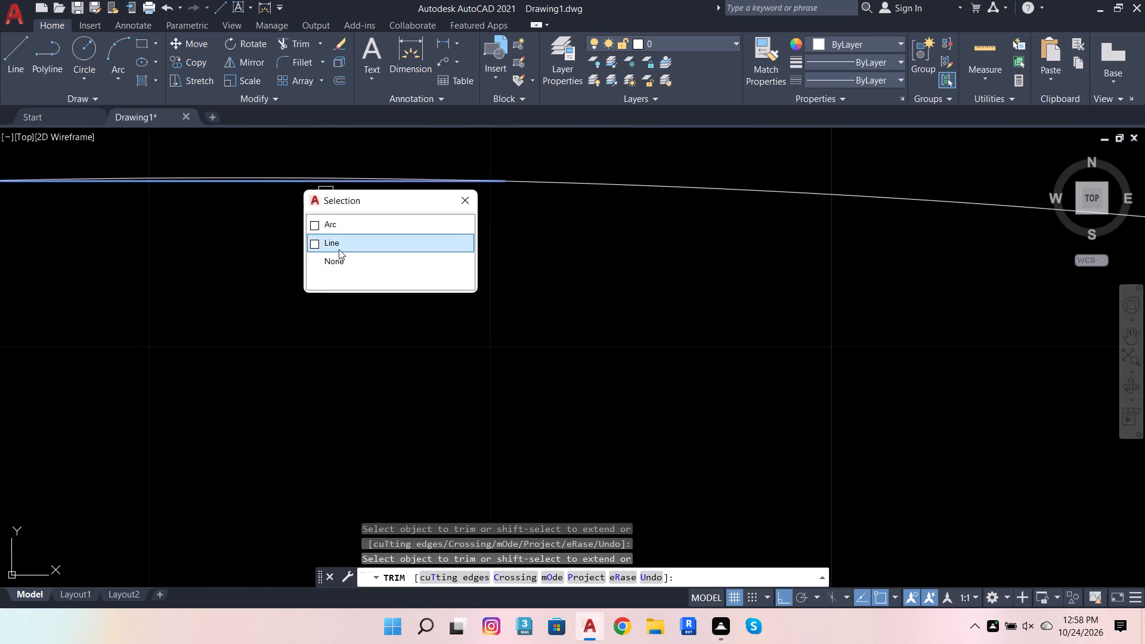
{"action": "left_click", "coordinate": [335, 243]}
{"action": "scroll", "coordinate": [327, 274], "scroll_direction": "down", "scroll_amount": 2}
{"action": "left_click", "coordinate": [332, 240]}
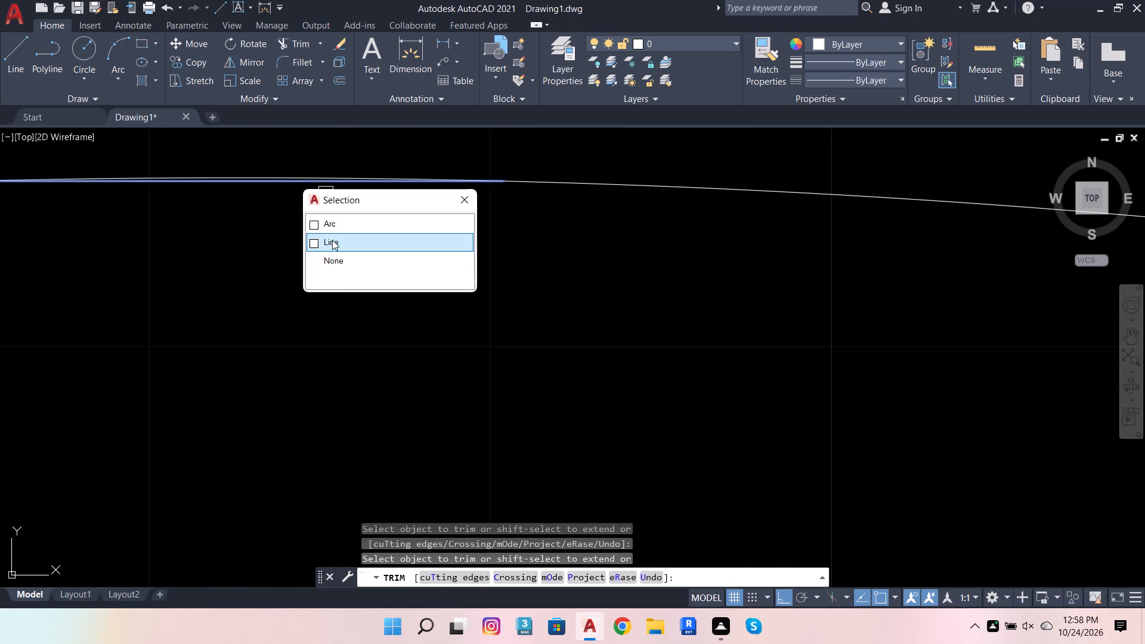
{"action": "scroll", "coordinate": [355, 266], "scroll_direction": "down", "scroll_amount": 9}
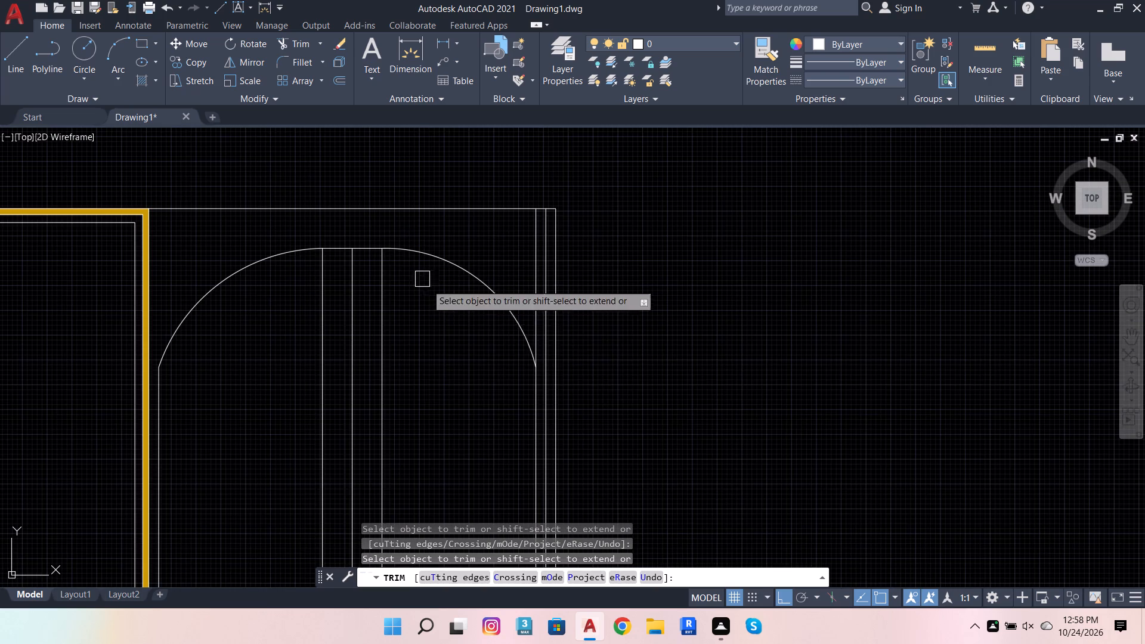
Trim the right panel's outer-side inner vertical where it rises above the end of the top arc.
{"action": "scroll", "coordinate": [537, 302], "scroll_direction": "up", "scroll_amount": 1}
{"action": "left_click", "coordinate": [533, 301]}
{"action": "scroll", "coordinate": [587, 262], "scroll_direction": "down", "scroll_amount": 3}
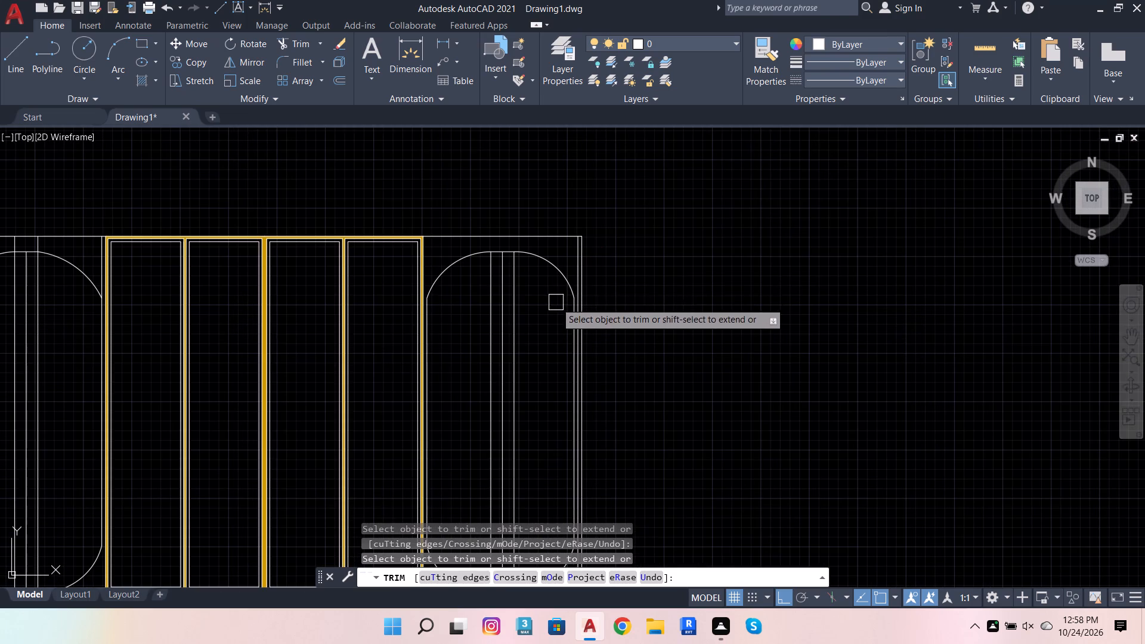
Trim the right panel's three middle verticals back to its bottom line, using fences below and above the outer frame's bottom edge.
{"action": "scroll", "coordinate": [533, 222], "scroll_direction": "down", "scroll_amount": 1}
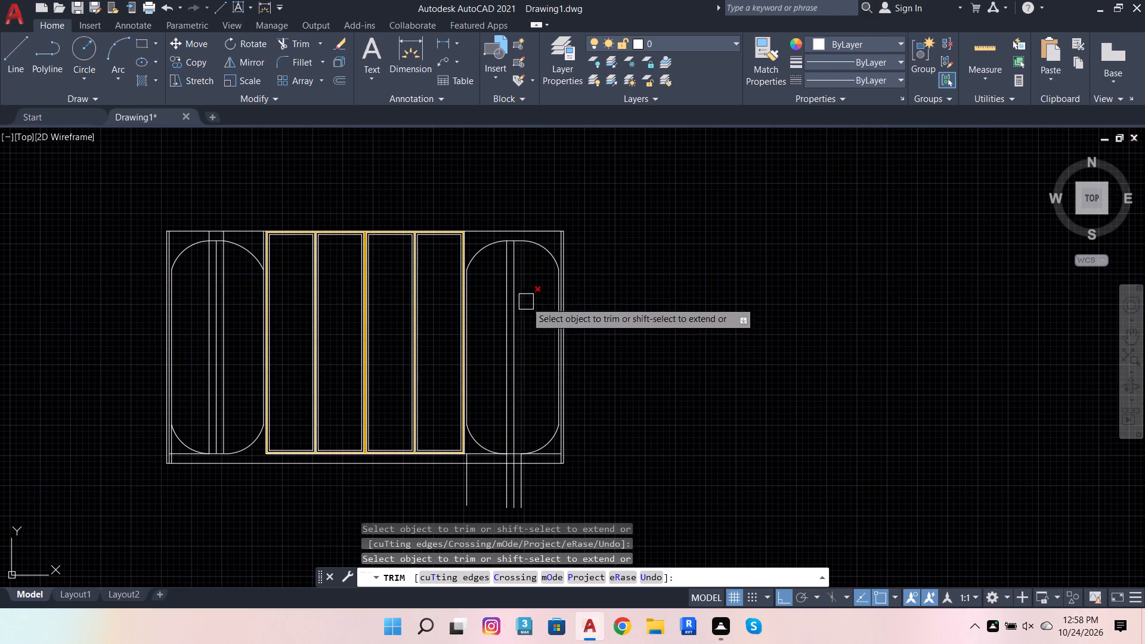
{"action": "scroll", "coordinate": [534, 491], "scroll_direction": "up", "scroll_amount": 2}
{"action": "left_click", "coordinate": [533, 472]}
{"action": "left_click", "coordinate": [442, 476]}
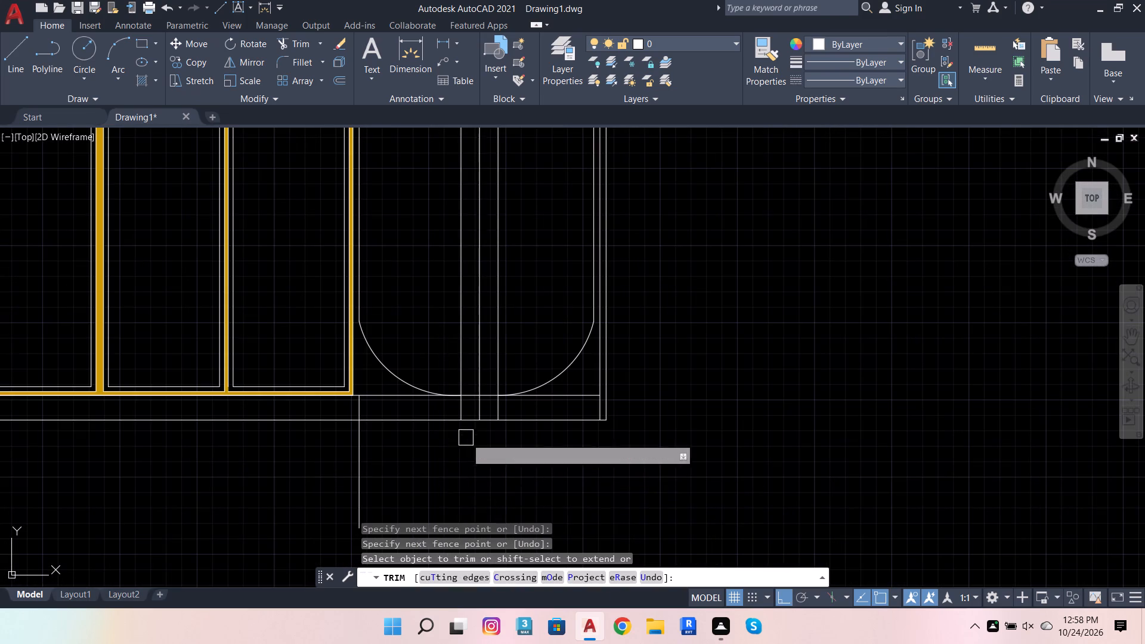
{"action": "scroll", "coordinate": [474, 434], "scroll_direction": "down", "scroll_amount": 2}
{"action": "scroll", "coordinate": [496, 432], "scroll_direction": "up", "scroll_amount": 2}
{"action": "left_click", "coordinate": [478, 411]}
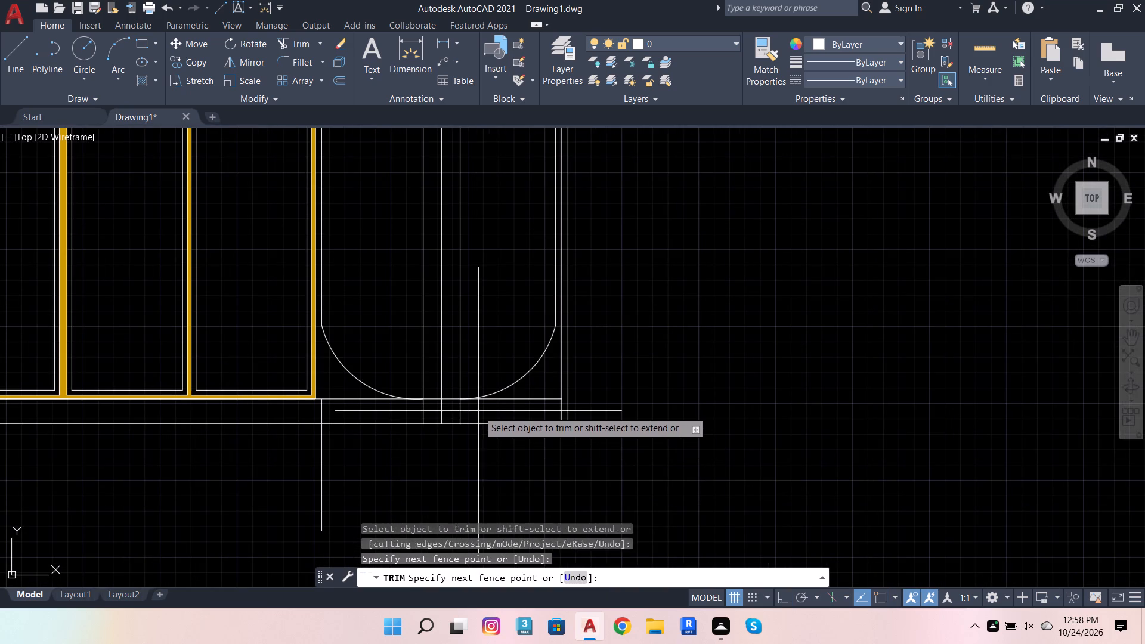
{"action": "left_click", "coordinate": [414, 410]}
Trim the left panel's bottom line beneath its outer-side bottom arc.
{"action": "scroll", "coordinate": [556, 414], "scroll_direction": "down", "scroll_amount": 2}
{"action": "scroll", "coordinate": [222, 414], "scroll_direction": "up", "scroll_amount": 2}
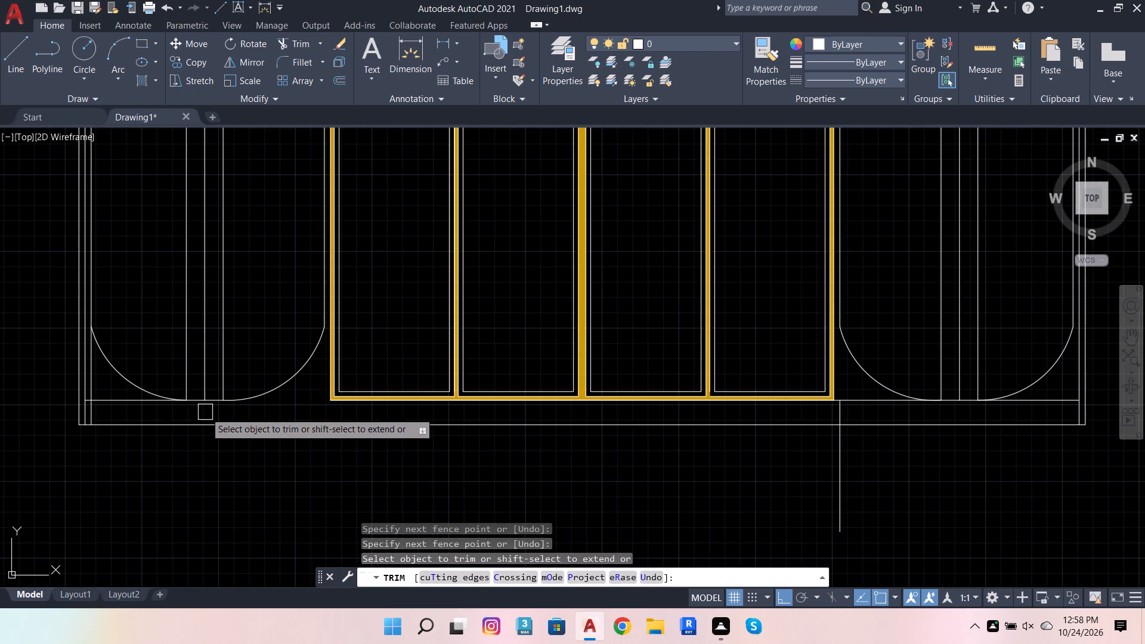
{"action": "left_click", "coordinate": [141, 403], "text": "shift"}
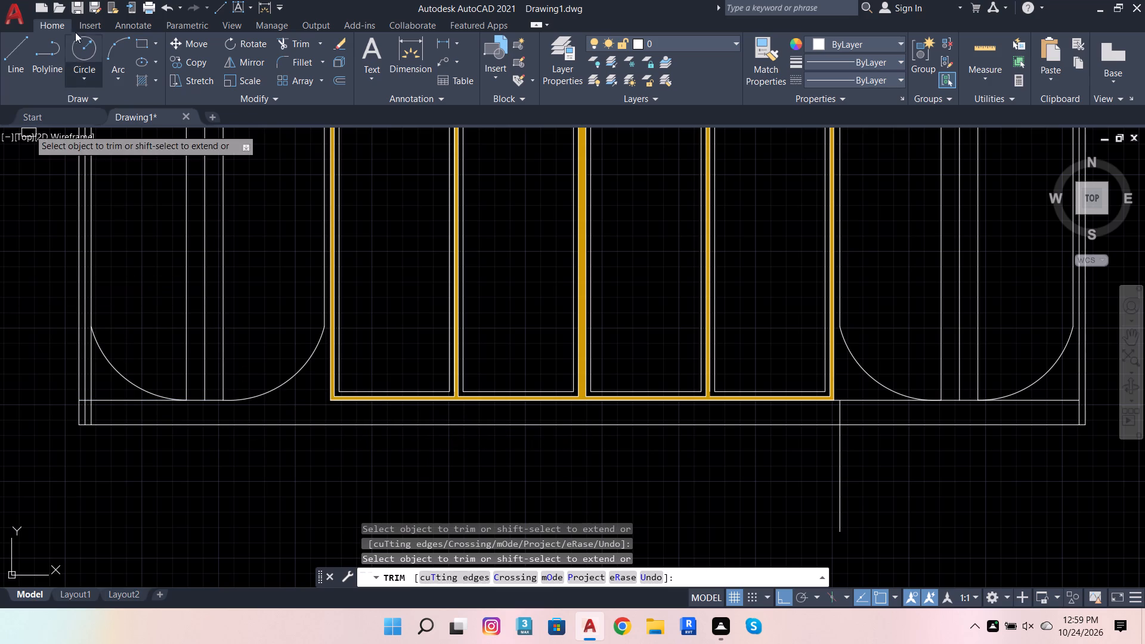
Draw a horizontal line about 1'-6" long from the foot of the left panel's third middle vertical to the door frame's bottom corner.
{"action": "left_click", "coordinate": [18, 49]}
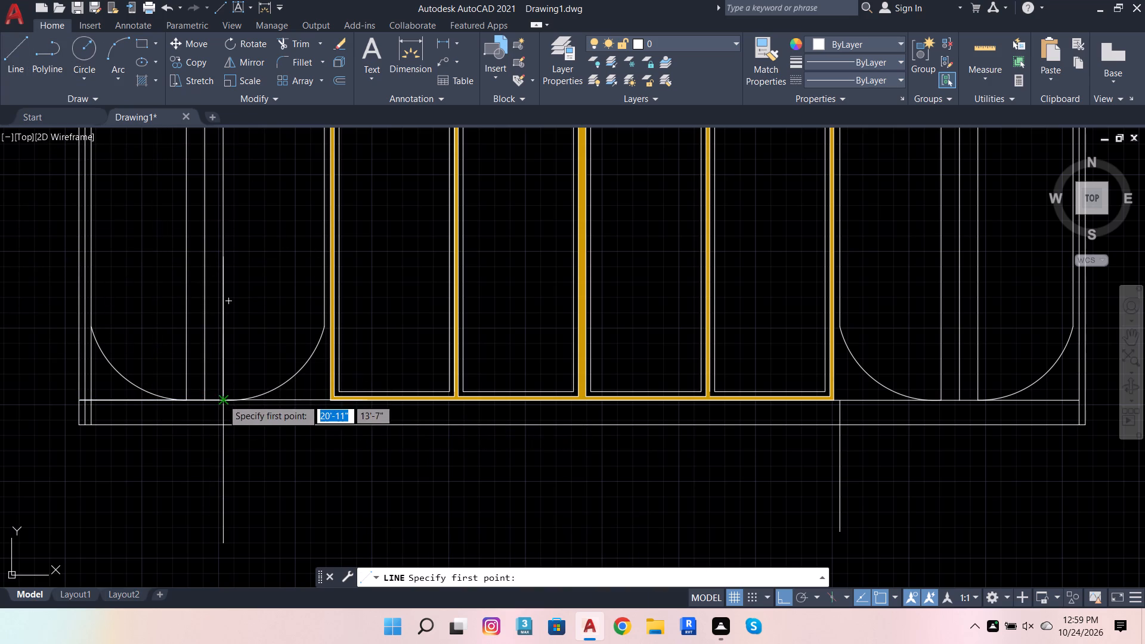
{"action": "left_click", "coordinate": [222, 399]}
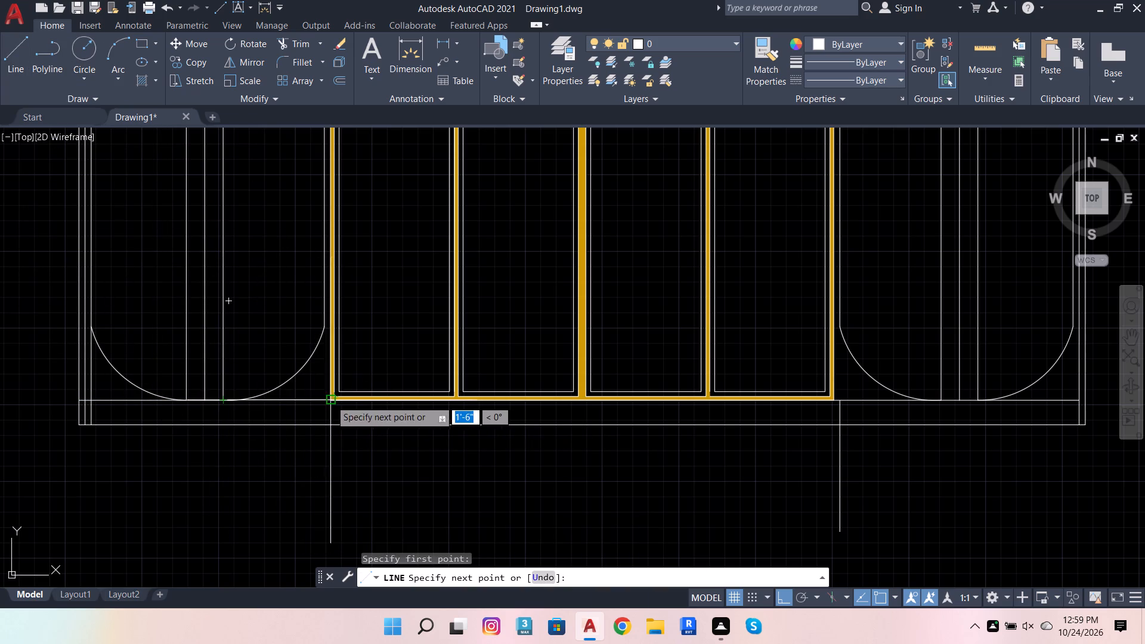
{"action": "left_click", "coordinate": [331, 403]}
{"action": "key", "text": "Escape"}
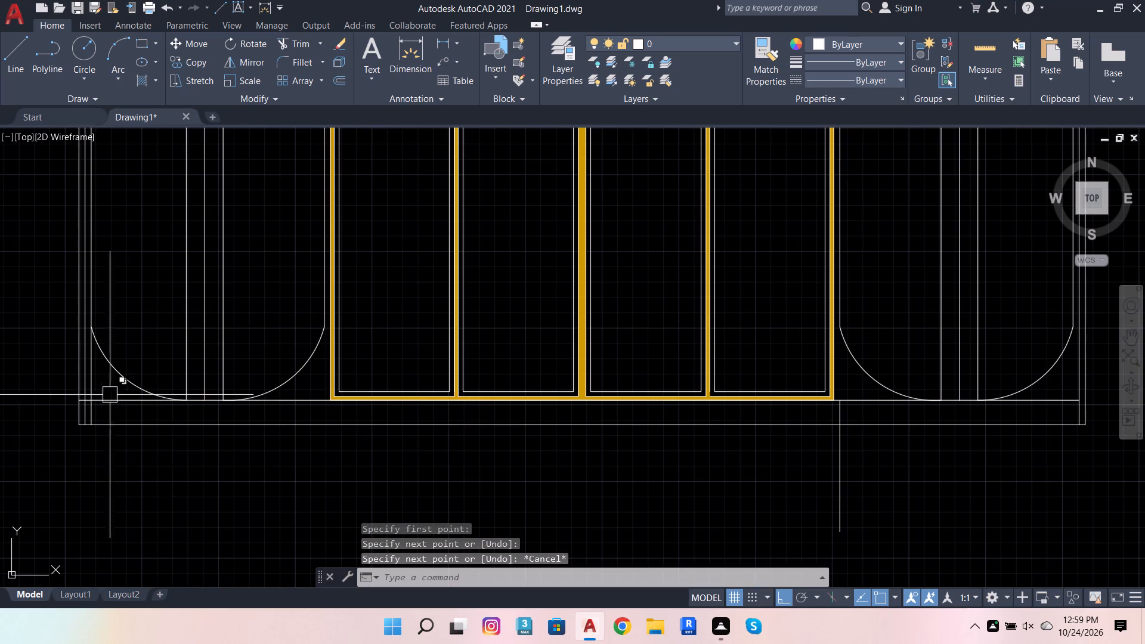
Trim the left panel's bottom line where it crosses the two narrow vertical strips at the frame's outer side.
{"action": "scroll", "coordinate": [98, 398], "scroll_direction": "up", "scroll_amount": 2}
{"action": "left_click", "coordinate": [284, 39]}
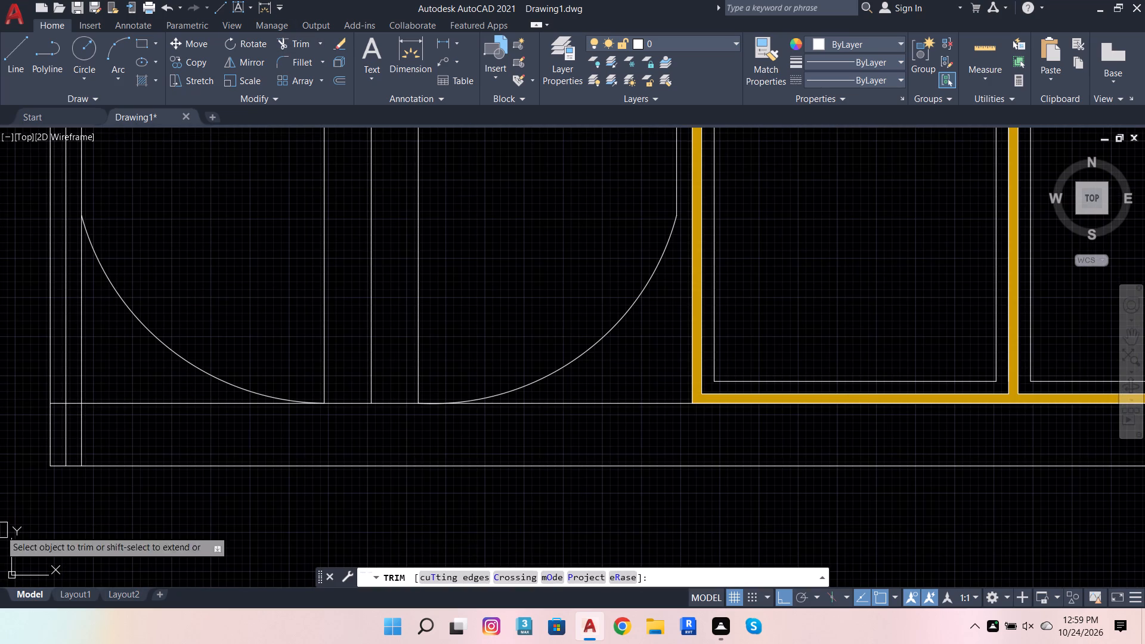
{"action": "scroll", "coordinate": [48, 434], "scroll_direction": "up", "scroll_amount": 3}
{"action": "left_click", "coordinate": [125, 327]}
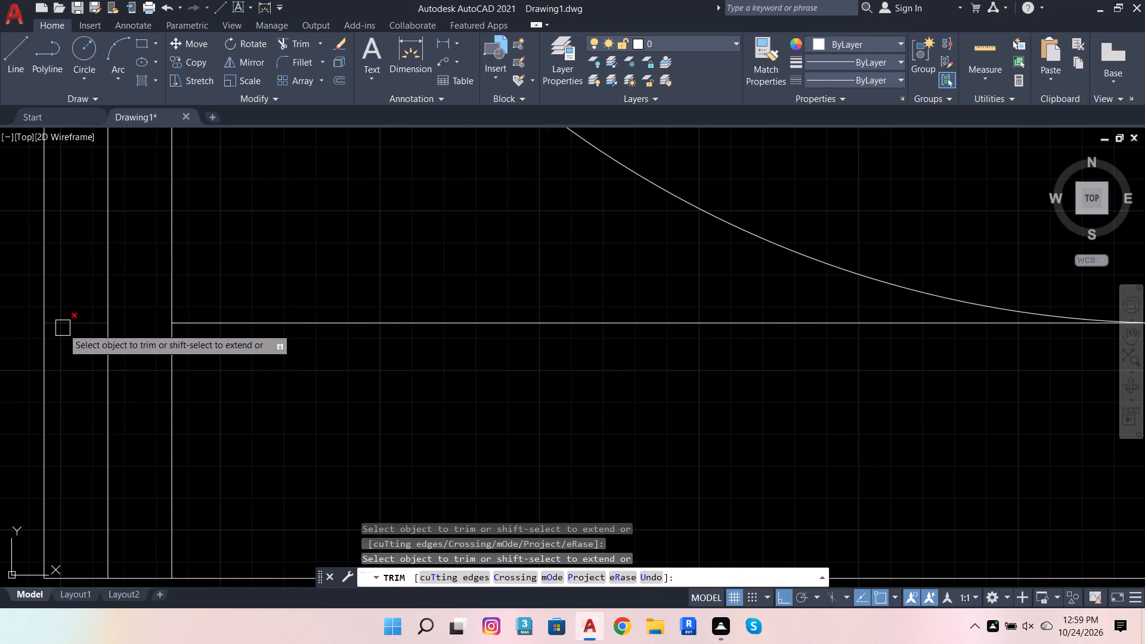
{"action": "left_click", "coordinate": [63, 328]}
{"action": "scroll", "coordinate": [286, 461], "scroll_direction": "down", "scroll_amount": 3}
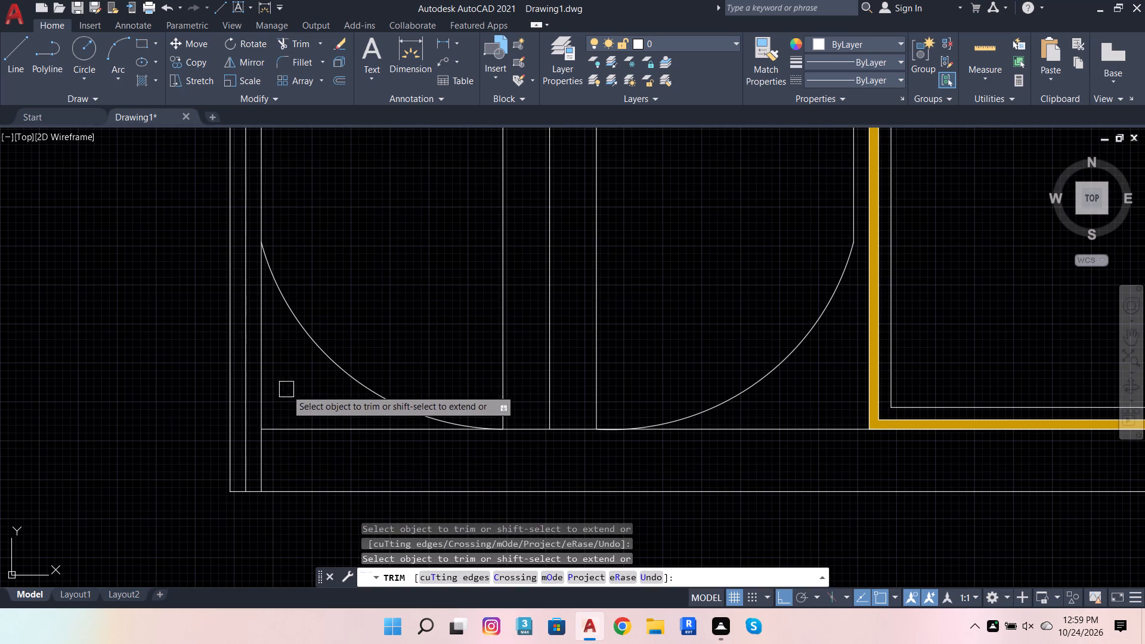
Trim the left panel's outer-side inner vertical below the end of the bottom arc, using a fence across it.
{"action": "left_click", "coordinate": [273, 402]}
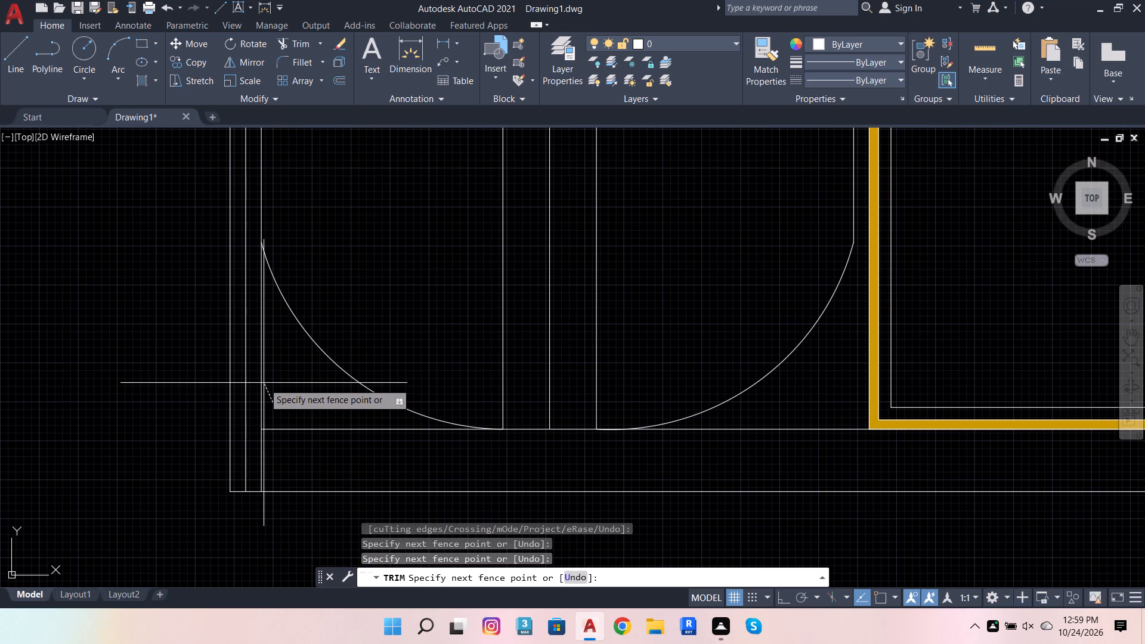
{"action": "left_click", "coordinate": [258, 376]}
{"action": "left_click", "coordinate": [265, 462]}
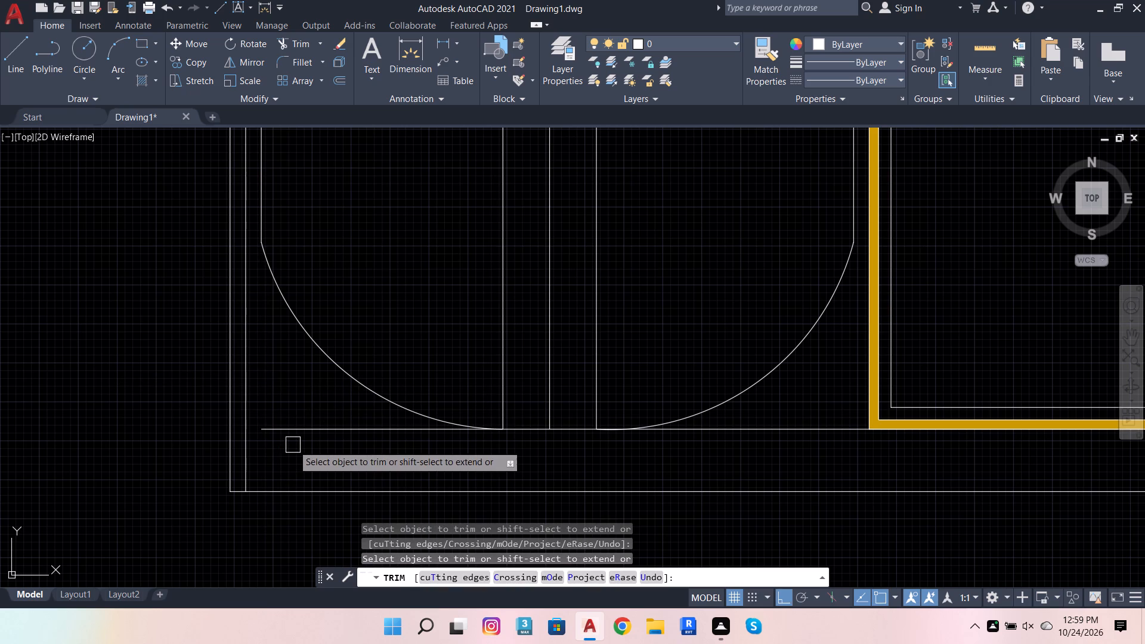
{"action": "left_click_drag", "start_coordinate": [296, 435], "coordinate": [296, 442], "text": "shift"}
{"action": "scroll", "coordinate": [327, 494], "scroll_direction": "down", "scroll_amount": 4}
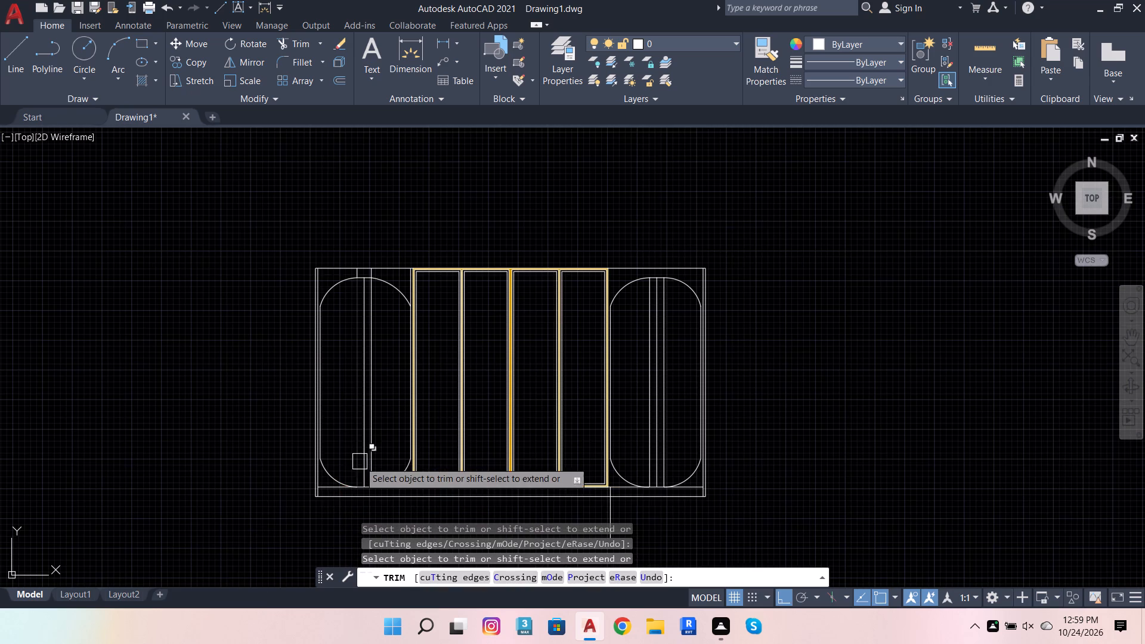
Trim the left panel's first and third middle verticals where they rise above the top line, using a fence.
{"action": "scroll", "coordinate": [351, 264], "scroll_direction": "up", "scroll_amount": 3}
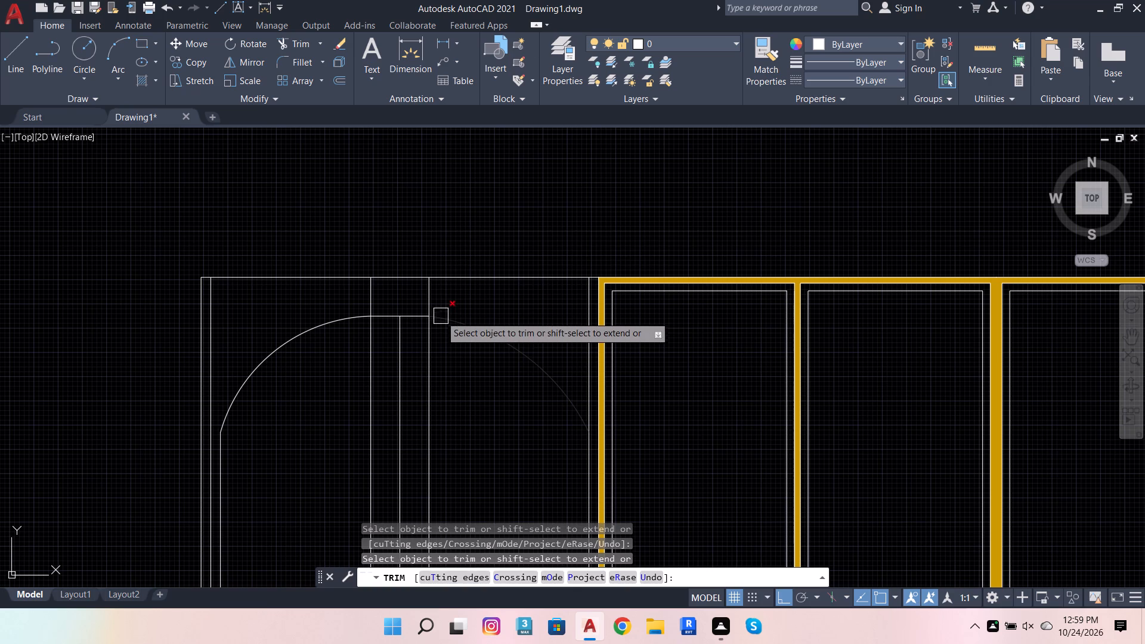
{"action": "left_click", "coordinate": [437, 303]}
{"action": "left_click", "coordinate": [340, 301]}
Trim the right panel's door-side vertical where it extends below the frame's bottom edge and the panel's bottom line.
{"action": "scroll", "coordinate": [437, 234], "scroll_direction": "down", "scroll_amount": 4}
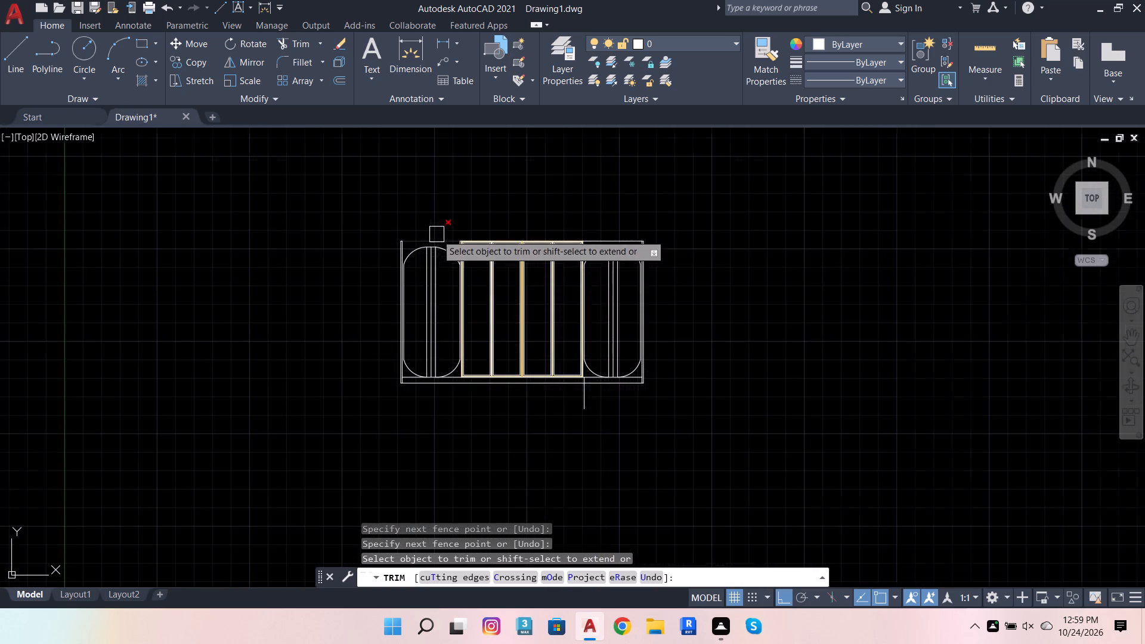
{"action": "scroll", "coordinate": [425, 452], "scroll_direction": "up", "scroll_amount": 3}
{"action": "scroll", "coordinate": [426, 388], "scroll_direction": "down", "scroll_amount": 4}
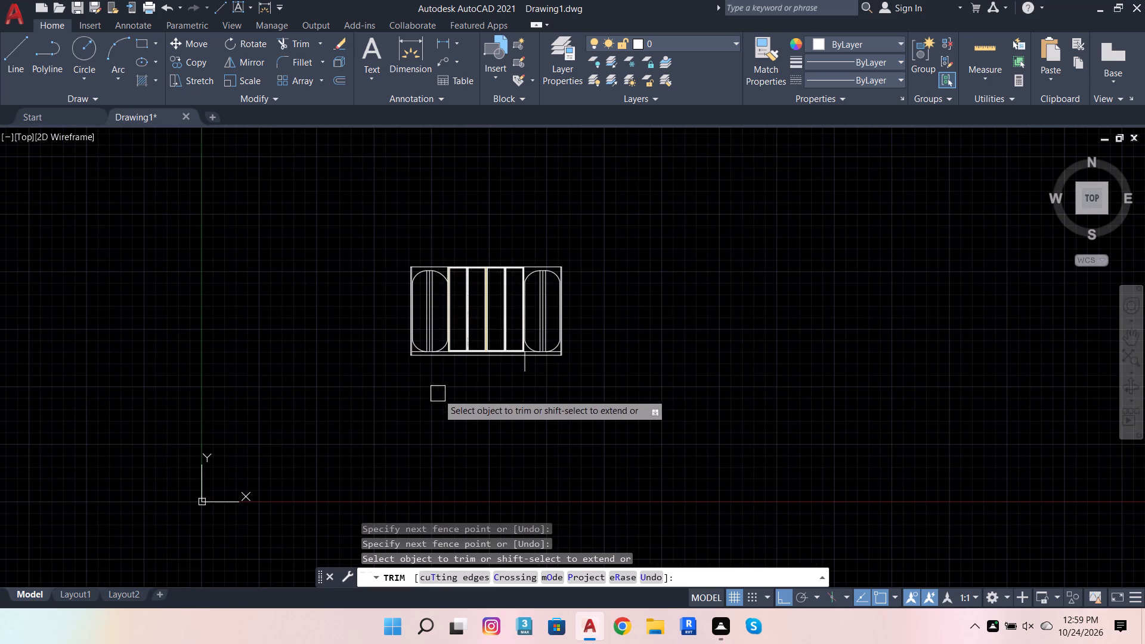
{"action": "scroll", "coordinate": [544, 373], "scroll_direction": "up", "scroll_amount": 2}
{"action": "left_click", "coordinate": [500, 361]}
{"action": "left_click", "coordinate": [476, 361]}
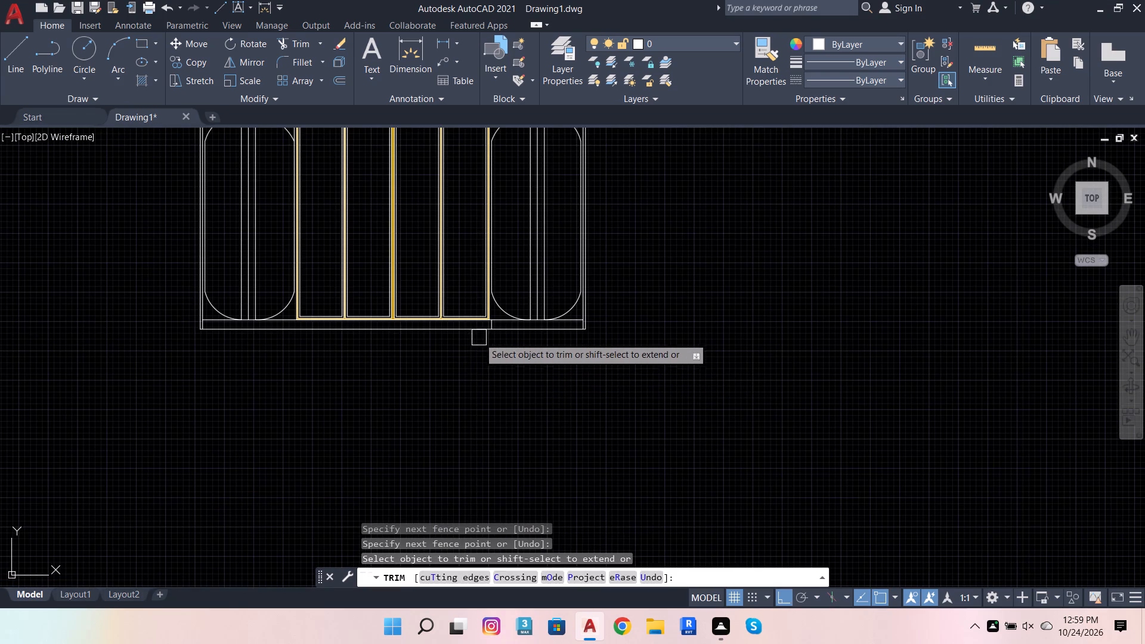
{"action": "scroll", "coordinate": [483, 333], "scroll_direction": "up", "scroll_amount": 4}
{"action": "left_click", "coordinate": [521, 286]}
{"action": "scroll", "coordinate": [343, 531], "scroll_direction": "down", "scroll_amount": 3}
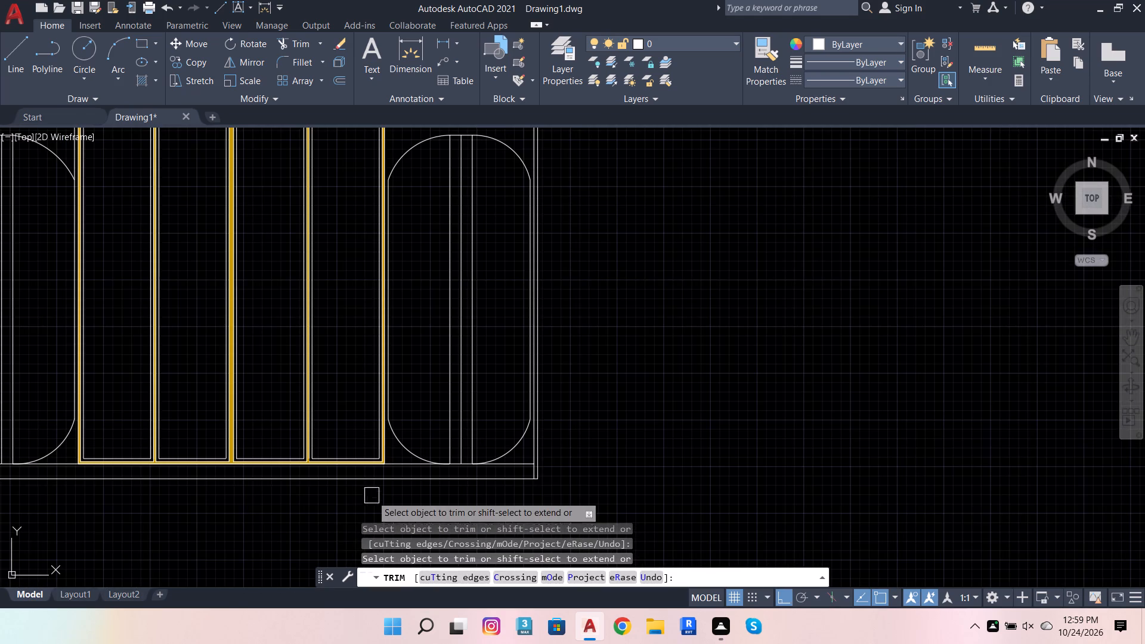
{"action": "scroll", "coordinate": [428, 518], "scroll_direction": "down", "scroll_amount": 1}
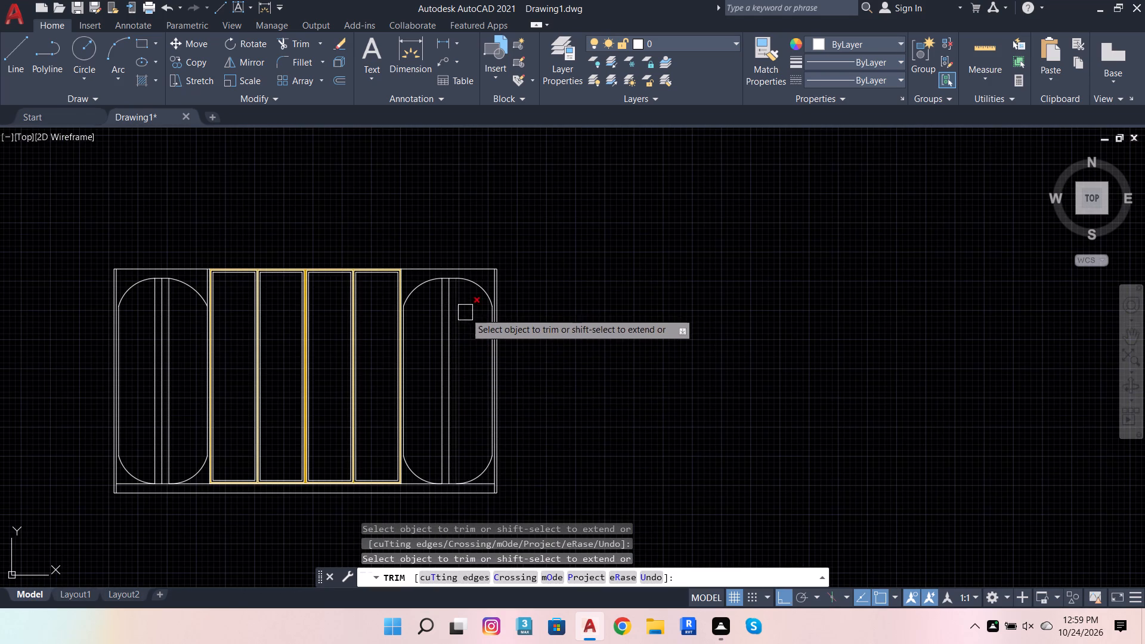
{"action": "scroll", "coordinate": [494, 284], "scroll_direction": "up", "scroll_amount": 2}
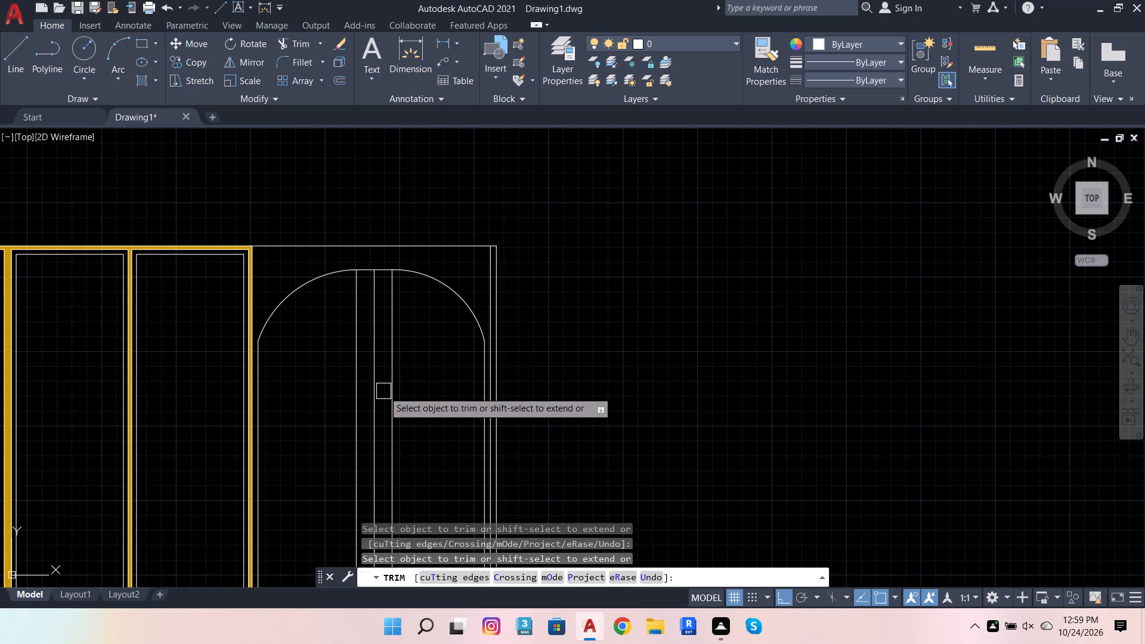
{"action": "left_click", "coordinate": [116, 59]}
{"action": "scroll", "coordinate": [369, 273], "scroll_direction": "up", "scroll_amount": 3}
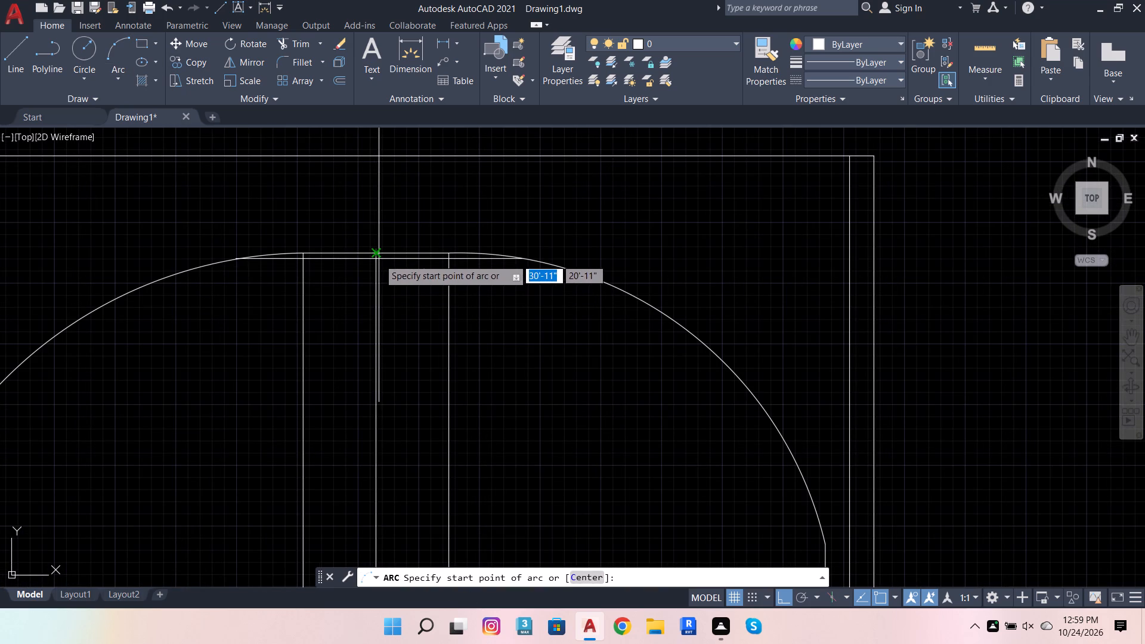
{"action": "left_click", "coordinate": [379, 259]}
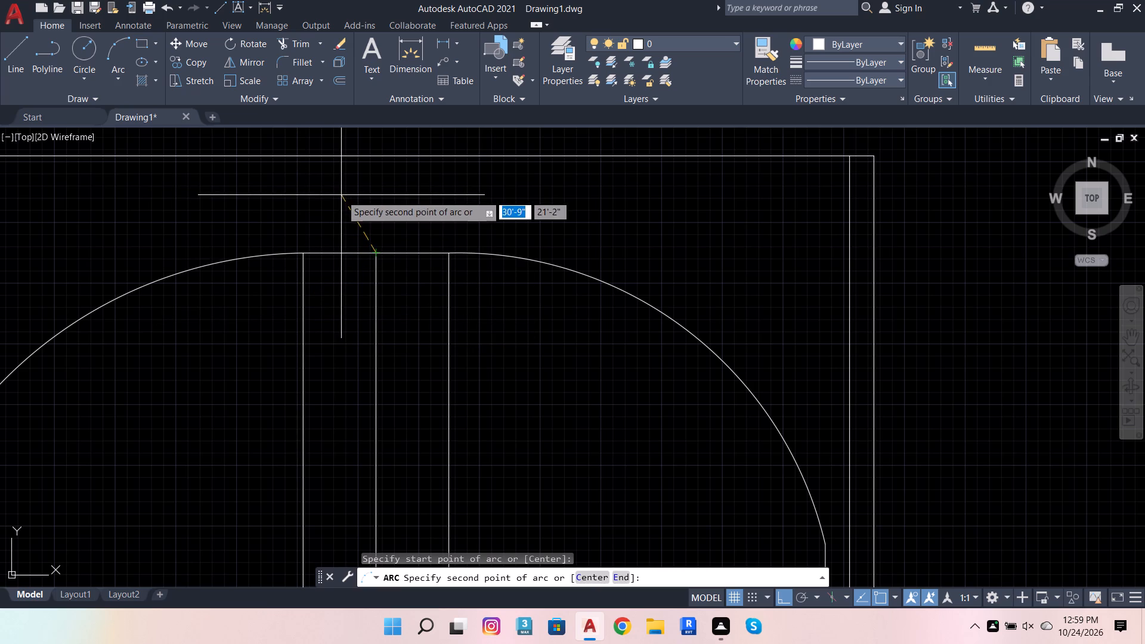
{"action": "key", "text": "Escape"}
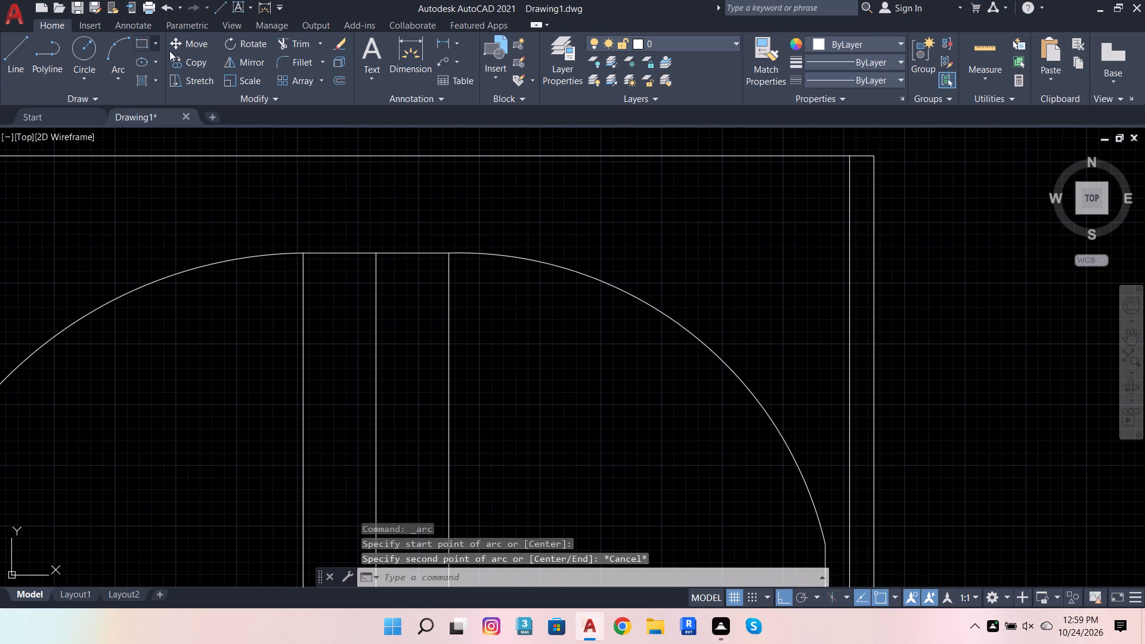
Fillet the right panel's top line with its first and second middle verticals, using radius 1 and the Multiple option.
{"action": "left_click", "coordinate": [302, 66]}
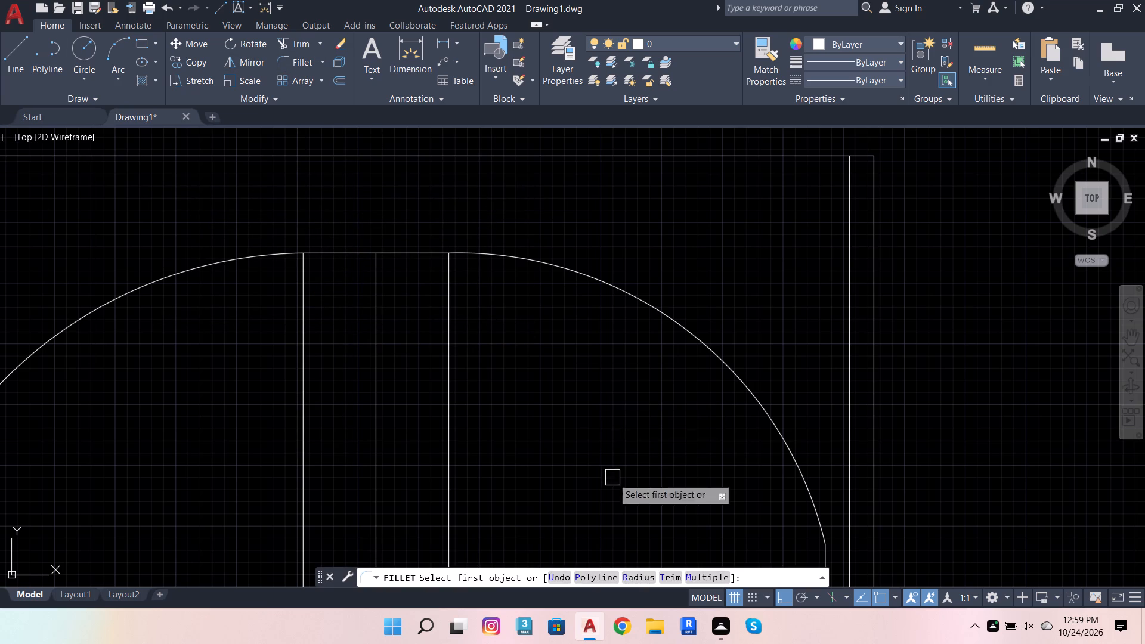
{"action": "left_click", "coordinate": [635, 581]}
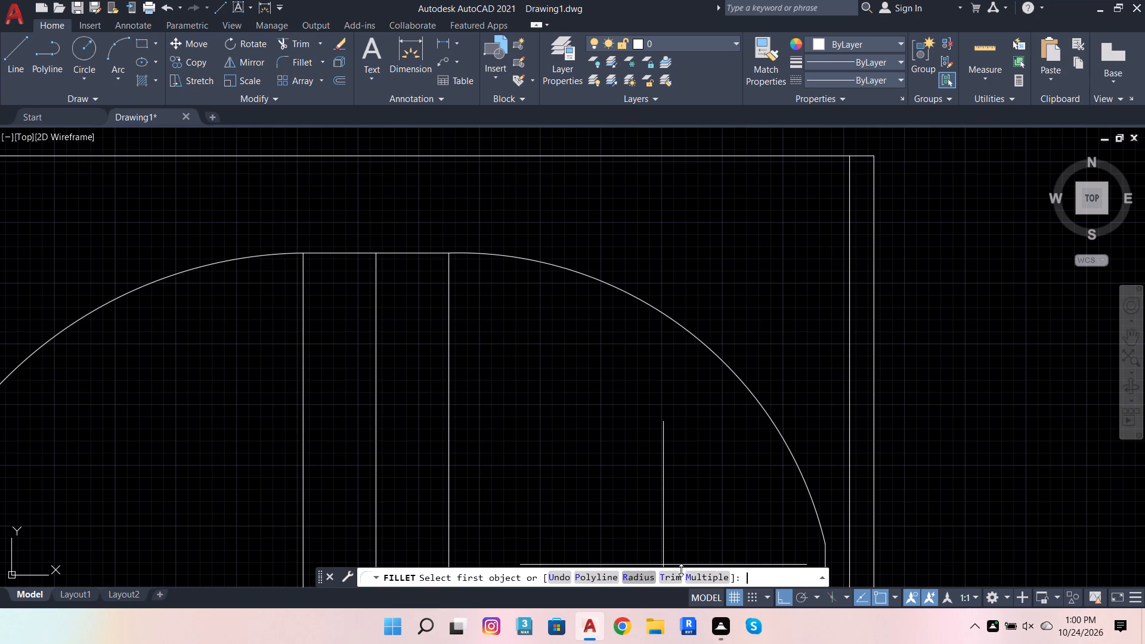
{"action": "left_click", "coordinate": [664, 581]}
{"action": "key", "text": "1"}
{"action": "key", "text": "Return"}
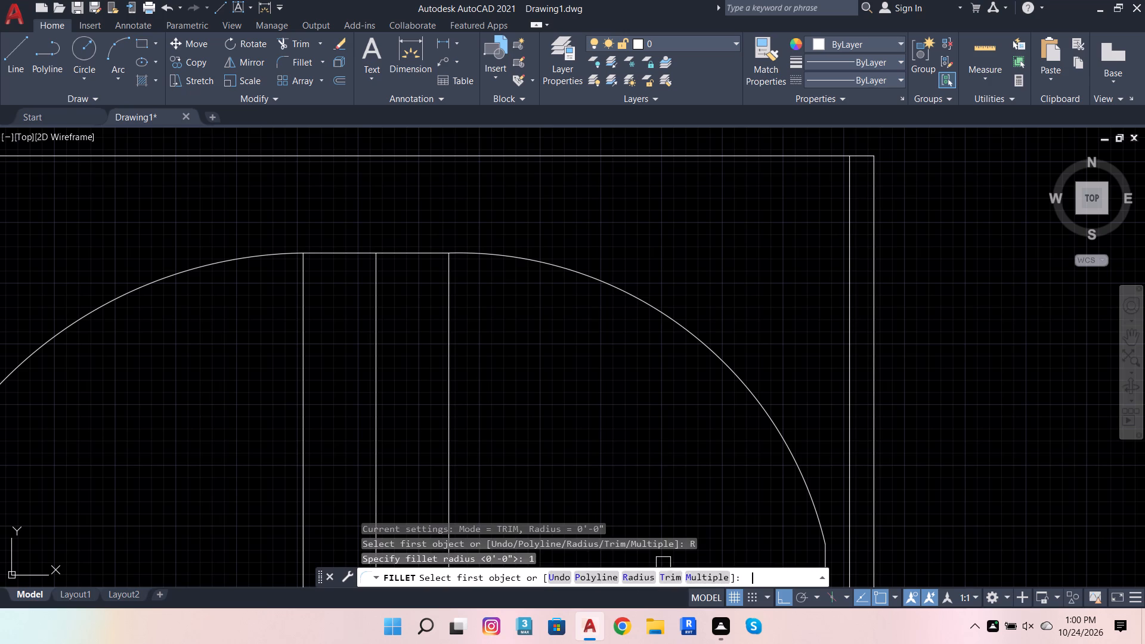
{"action": "left_click", "coordinate": [714, 580]}
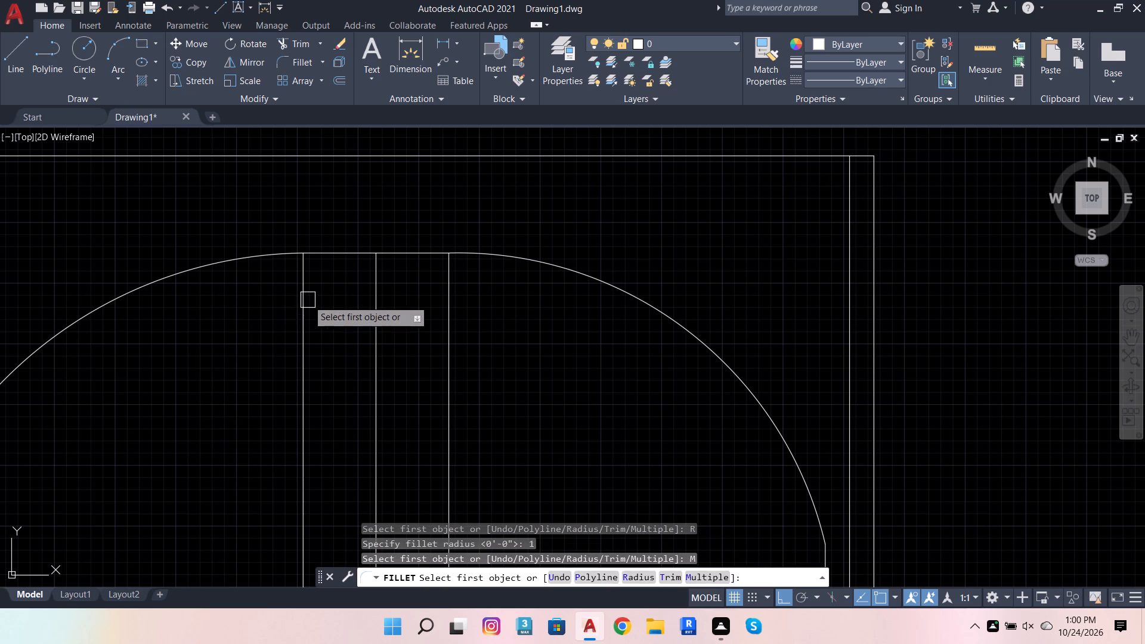
{"action": "left_click", "coordinate": [308, 301]}
{"action": "left_click", "coordinate": [336, 258]}
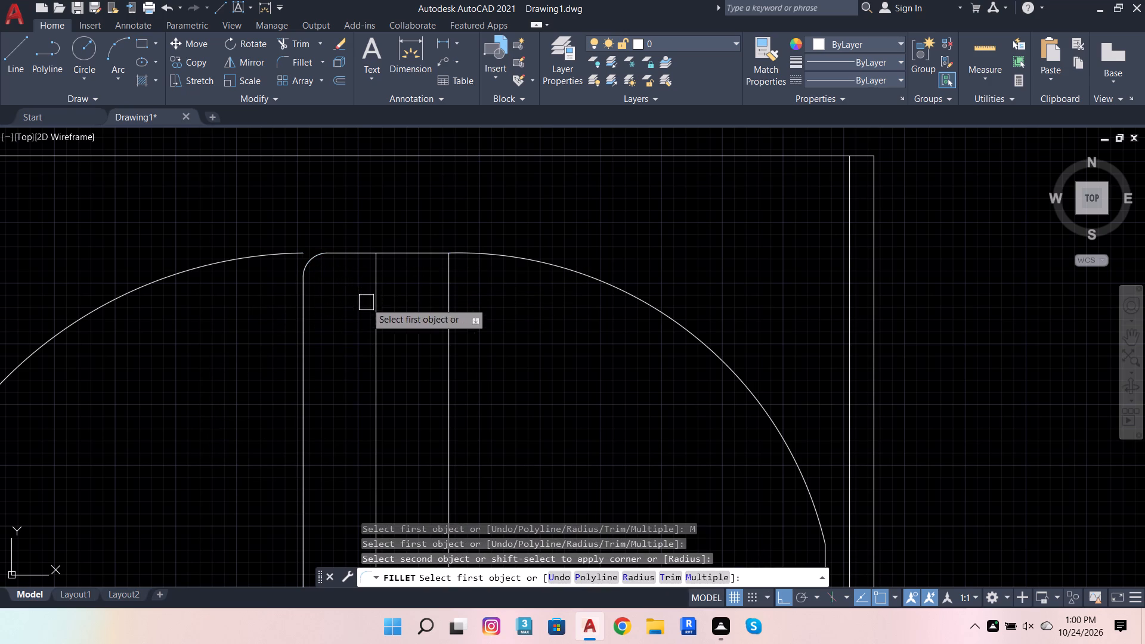
{"action": "left_click", "coordinate": [376, 317]}
{"action": "left_click", "coordinate": [346, 258]}
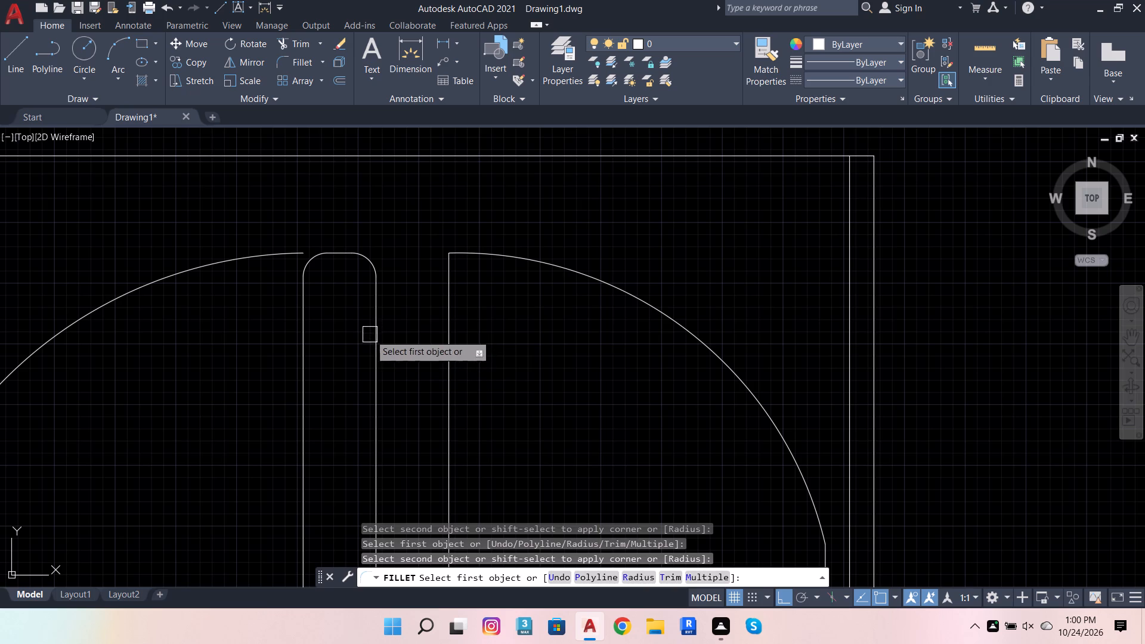
Fillet each adjacent pair of the right panel's three middle verticals at the top to form two semicircular caps.
{"action": "left_click", "coordinate": [369, 333]}
{"action": "left_click", "coordinate": [445, 324]}
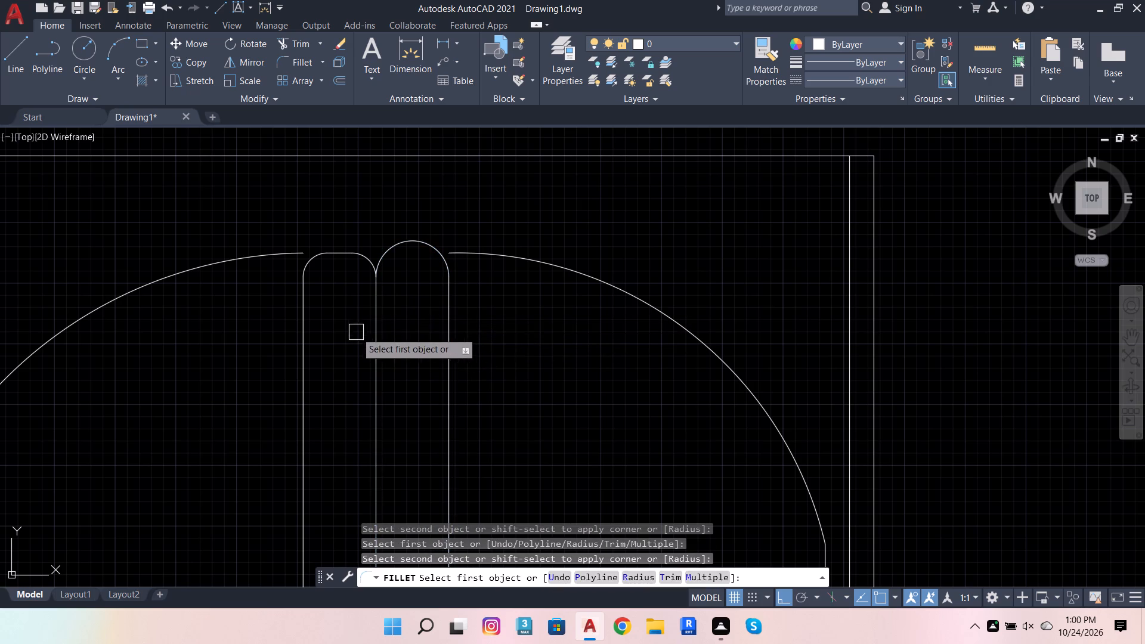
{"action": "left_click", "coordinate": [304, 339]}
{"action": "left_click", "coordinate": [375, 367]}
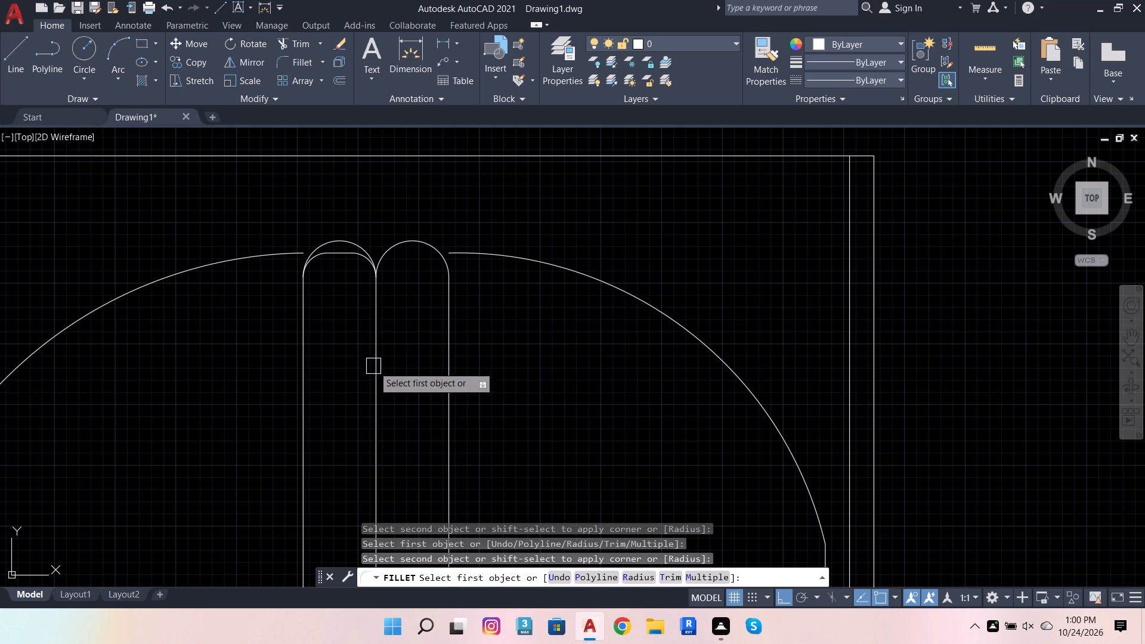
Fillet each adjacent pair of the right panel's three middle verticals at the bottom to form two semicircular ends.
{"action": "scroll", "coordinate": [376, 289], "scroll_direction": "down", "scroll_amount": 3}
{"action": "scroll", "coordinate": [403, 347], "scroll_direction": "down", "scroll_amount": 2}
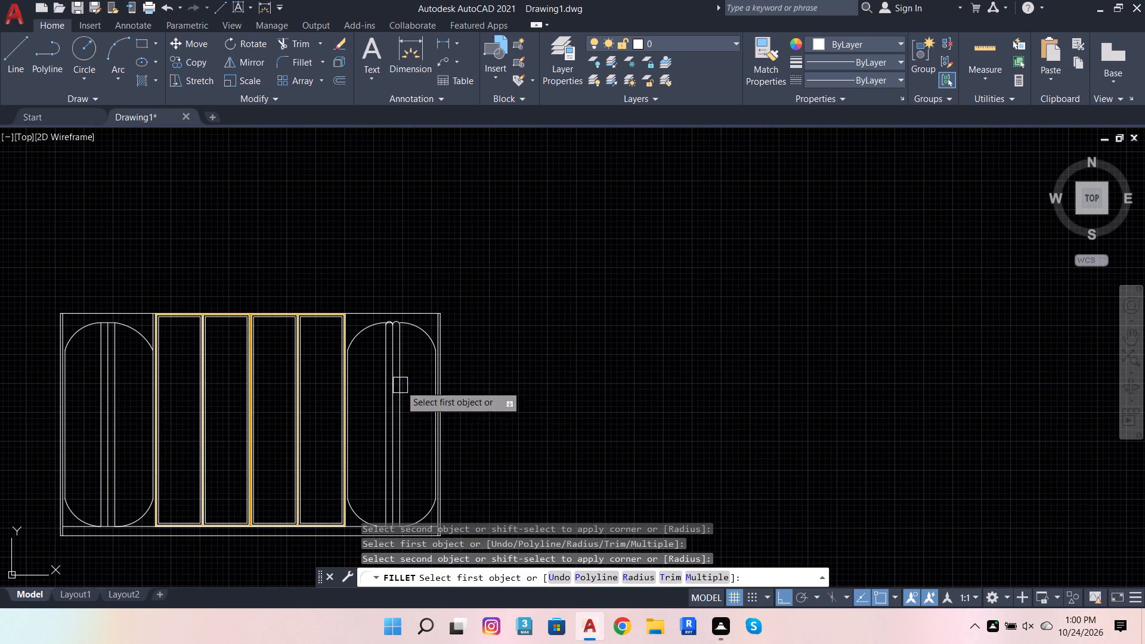
{"action": "scroll", "coordinate": [413, 394], "scroll_direction": "down", "scroll_amount": 3}
{"action": "scroll", "coordinate": [398, 422], "scroll_direction": "up", "scroll_amount": 5}
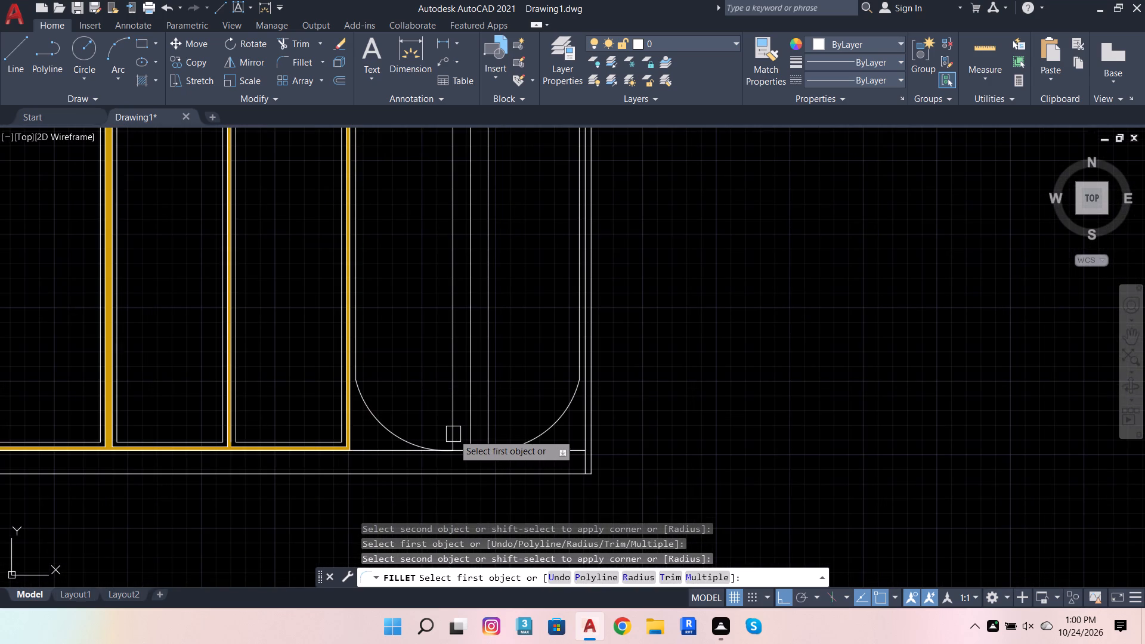
{"action": "left_click", "coordinate": [453, 434]}
{"action": "left_click", "coordinate": [466, 435]}
{"action": "left_click", "coordinate": [472, 431]}
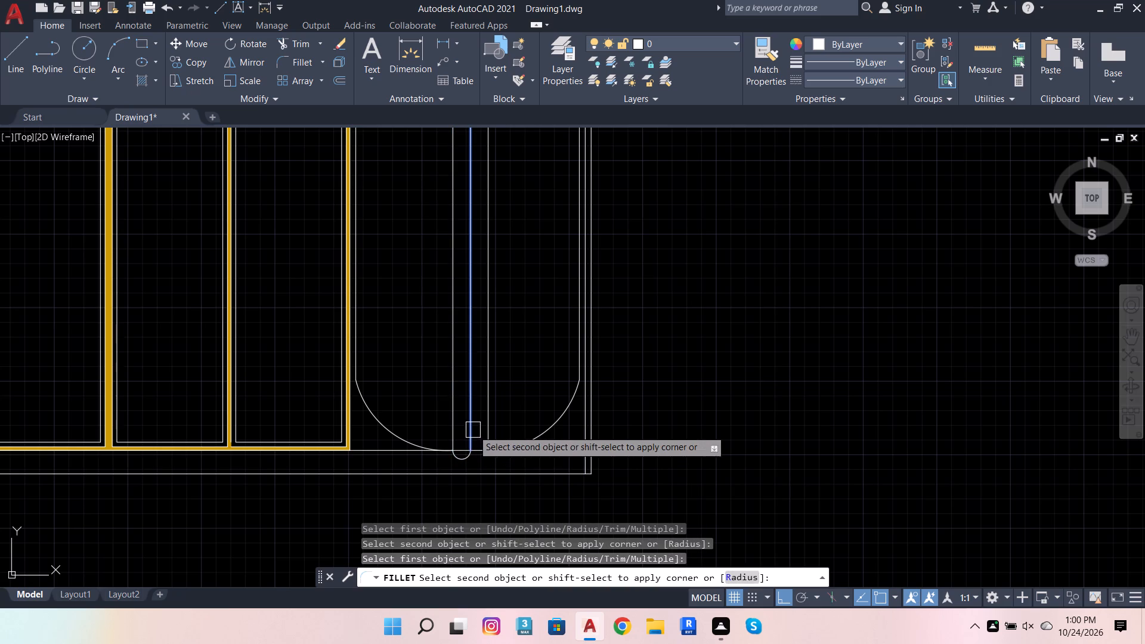
{"action": "left_click", "coordinate": [484, 426]}
Fillet each adjacent pair of the left panel's three middle verticals at the bottom to form two semicircular ends.
{"action": "scroll", "coordinate": [512, 427], "scroll_direction": "down", "scroll_amount": 3}
{"action": "scroll", "coordinate": [305, 435], "scroll_direction": "up", "scroll_amount": 3}
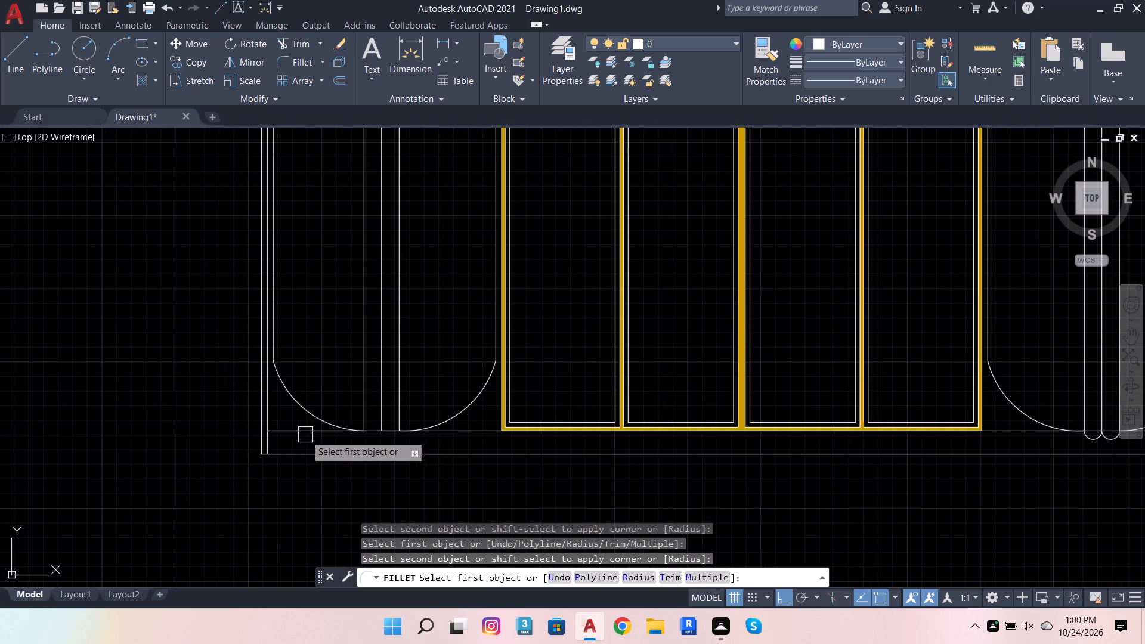
{"action": "left_click", "coordinate": [355, 402]}
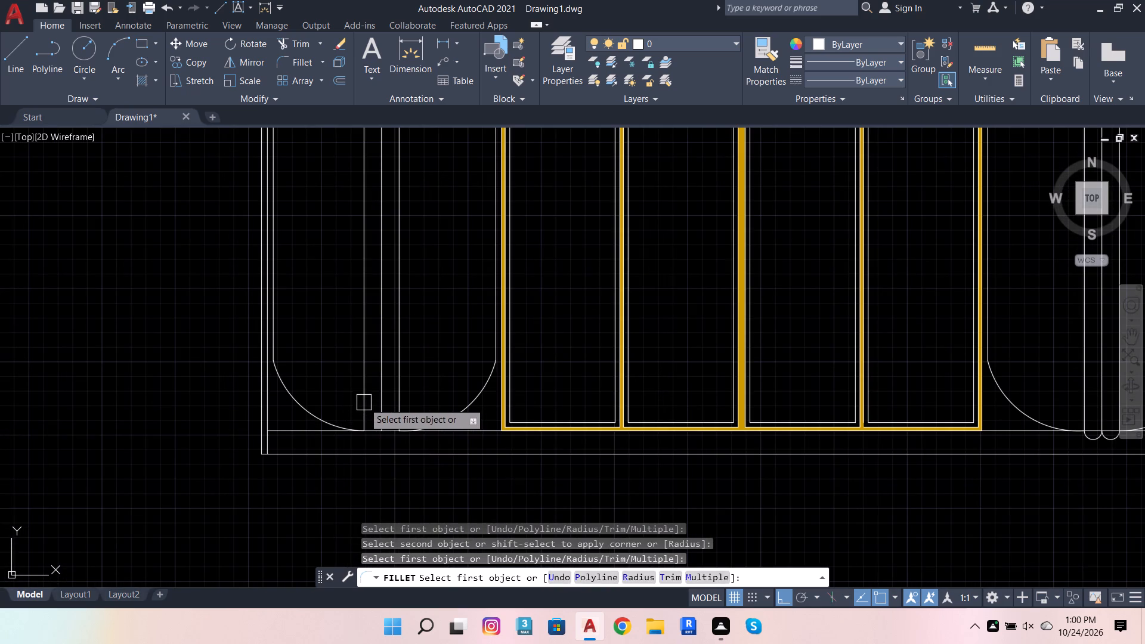
{"action": "left_click", "coordinate": [364, 402]}
{"action": "left_click", "coordinate": [379, 411]}
{"action": "left_click", "coordinate": [382, 407]}
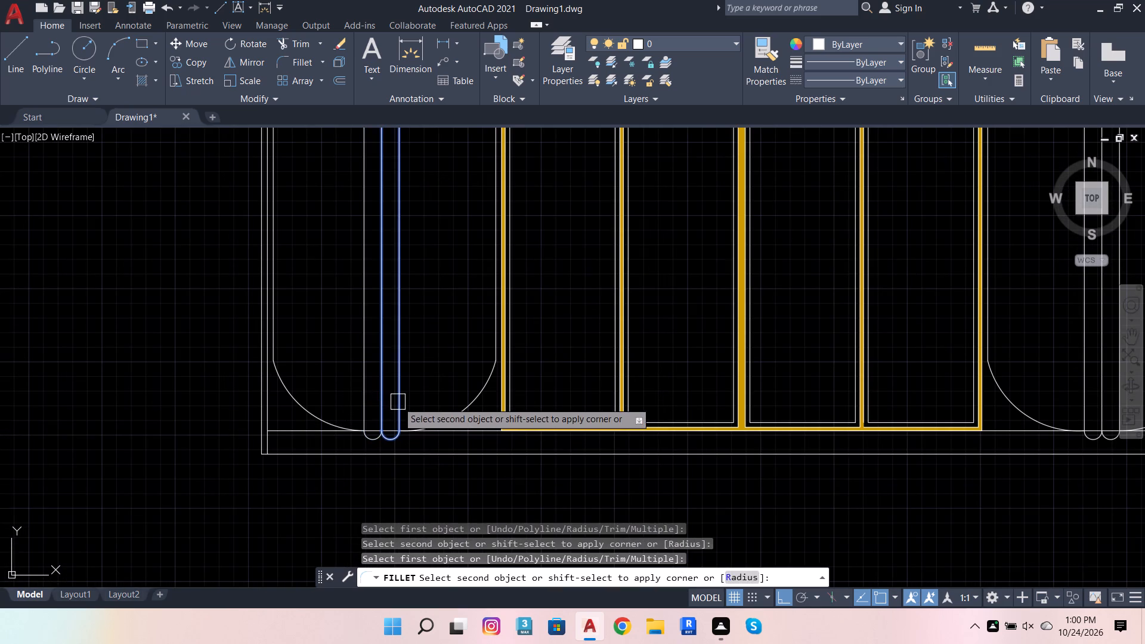
{"action": "left_click", "coordinate": [398, 402]}
Fillet each adjacent pair of the left panel's three middle verticals at the top to form two semicircular caps.
{"action": "scroll", "coordinate": [420, 443], "scroll_direction": "down", "scroll_amount": 4}
{"action": "scroll", "coordinate": [385, 333], "scroll_direction": "up", "scroll_amount": 4}
{"action": "scroll", "coordinate": [484, 425], "scroll_direction": "down", "scroll_amount": 2}
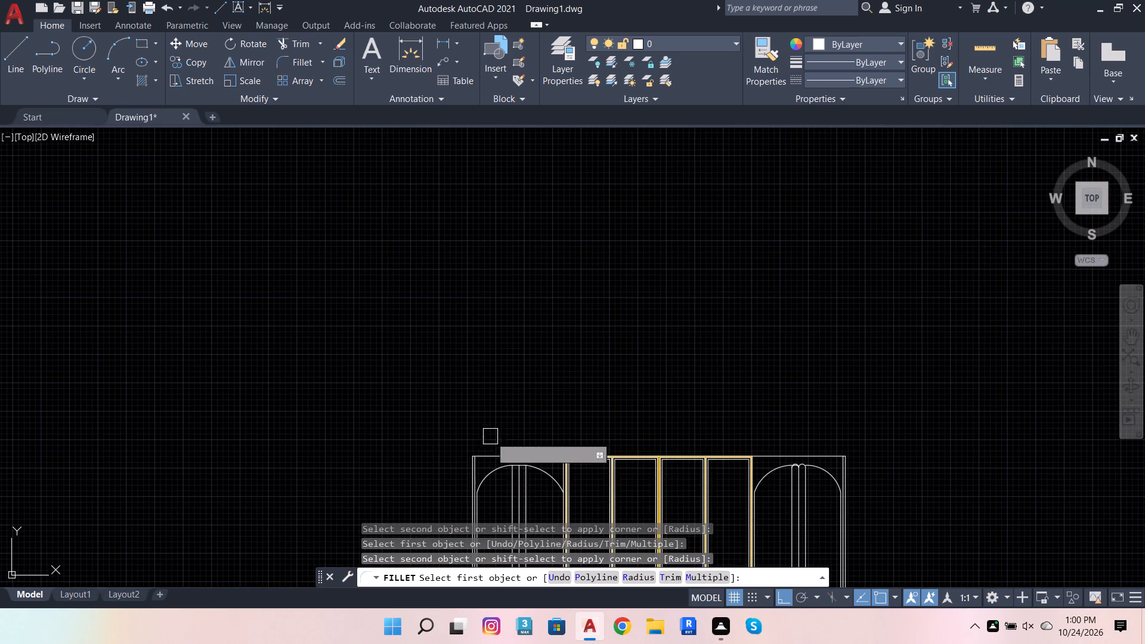
{"action": "scroll", "coordinate": [512, 490], "scroll_direction": "up", "scroll_amount": 3}
{"action": "left_click", "coordinate": [509, 475]}
{"action": "left_click", "coordinate": [529, 460]}
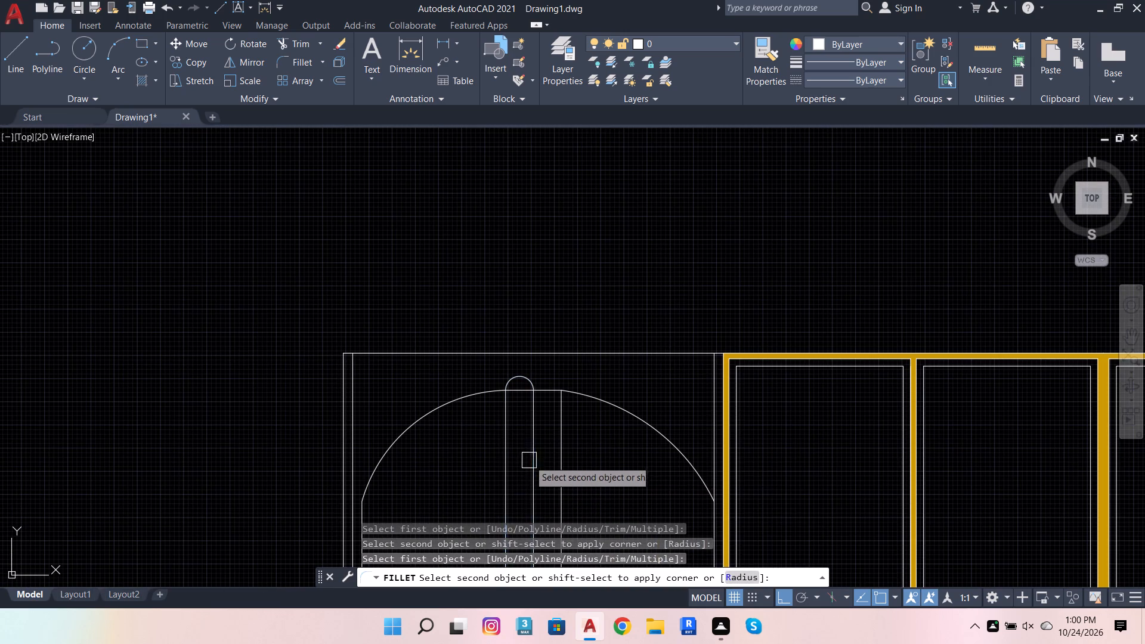
{"action": "left_click", "coordinate": [534, 454]}
{"action": "left_click", "coordinate": [555, 445]}
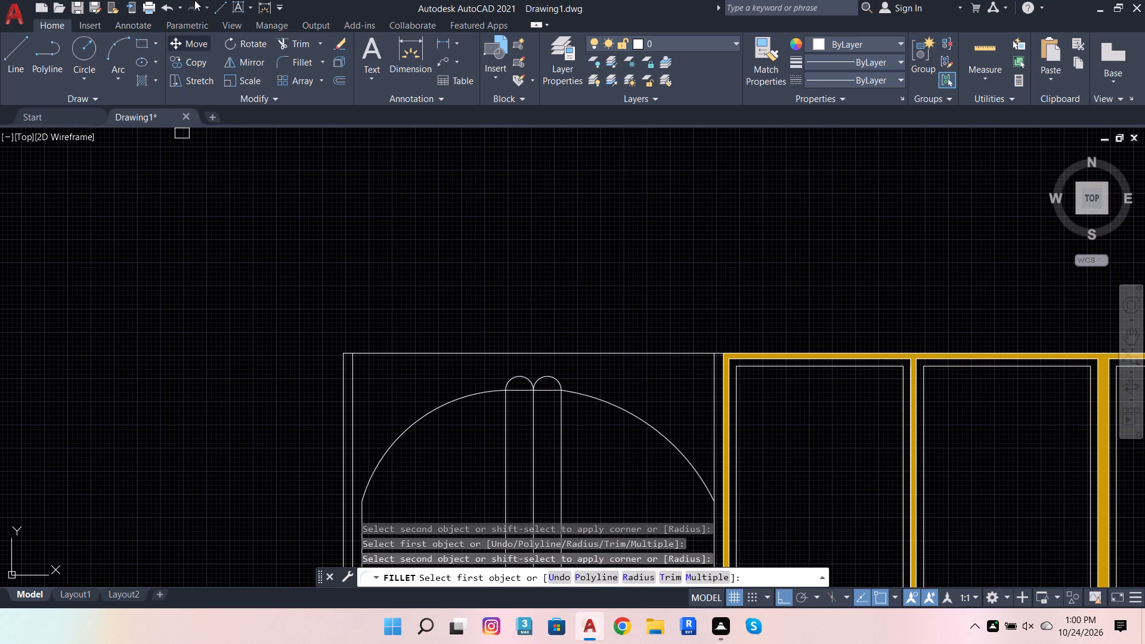
Trim the left panel's two top line segments beneath the semicircular caps.
{"action": "left_click", "coordinate": [279, 47]}
{"action": "scroll", "coordinate": [599, 436], "scroll_direction": "up", "scroll_amount": 3}
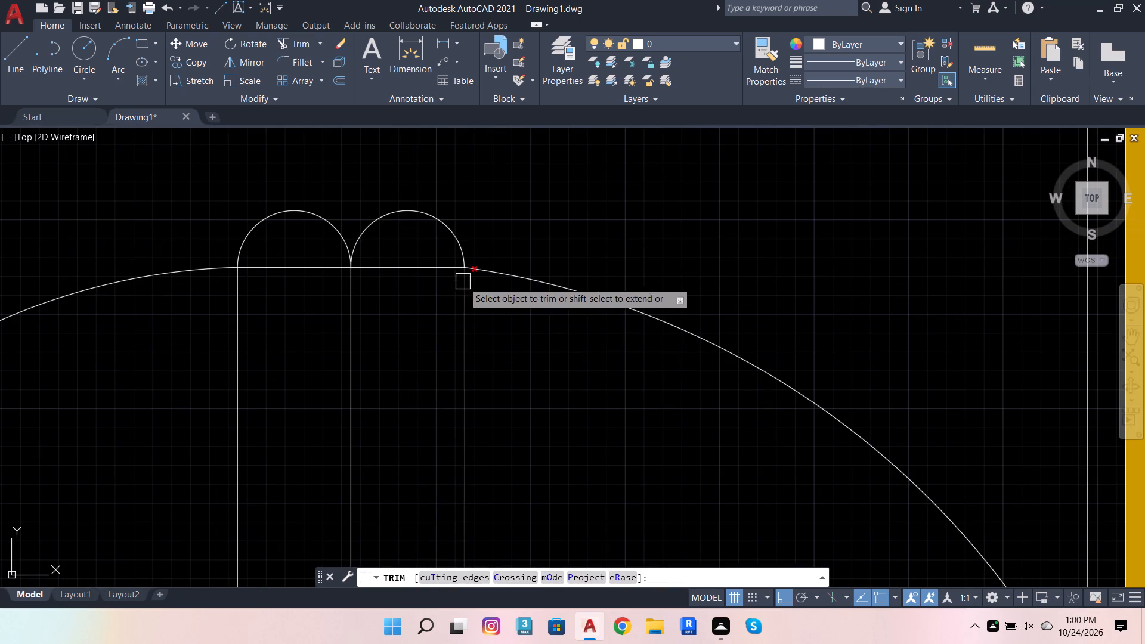
{"action": "left_click", "coordinate": [437, 269]}
{"action": "left_click", "coordinate": [284, 270]}
{"action": "scroll", "coordinate": [479, 279], "scroll_direction": "down", "scroll_amount": 5}
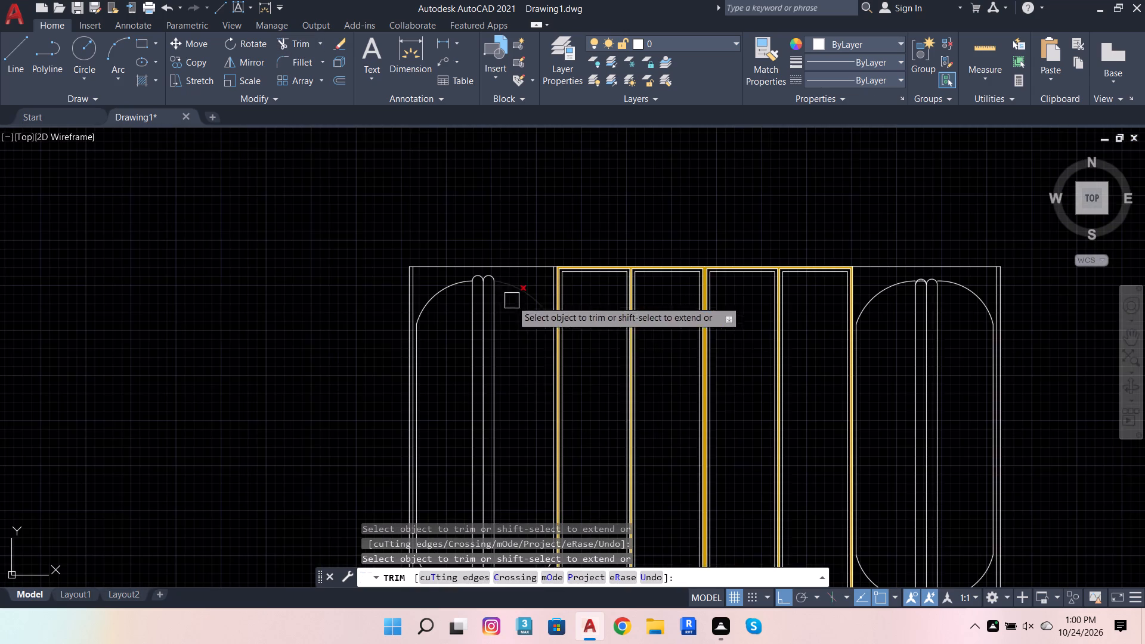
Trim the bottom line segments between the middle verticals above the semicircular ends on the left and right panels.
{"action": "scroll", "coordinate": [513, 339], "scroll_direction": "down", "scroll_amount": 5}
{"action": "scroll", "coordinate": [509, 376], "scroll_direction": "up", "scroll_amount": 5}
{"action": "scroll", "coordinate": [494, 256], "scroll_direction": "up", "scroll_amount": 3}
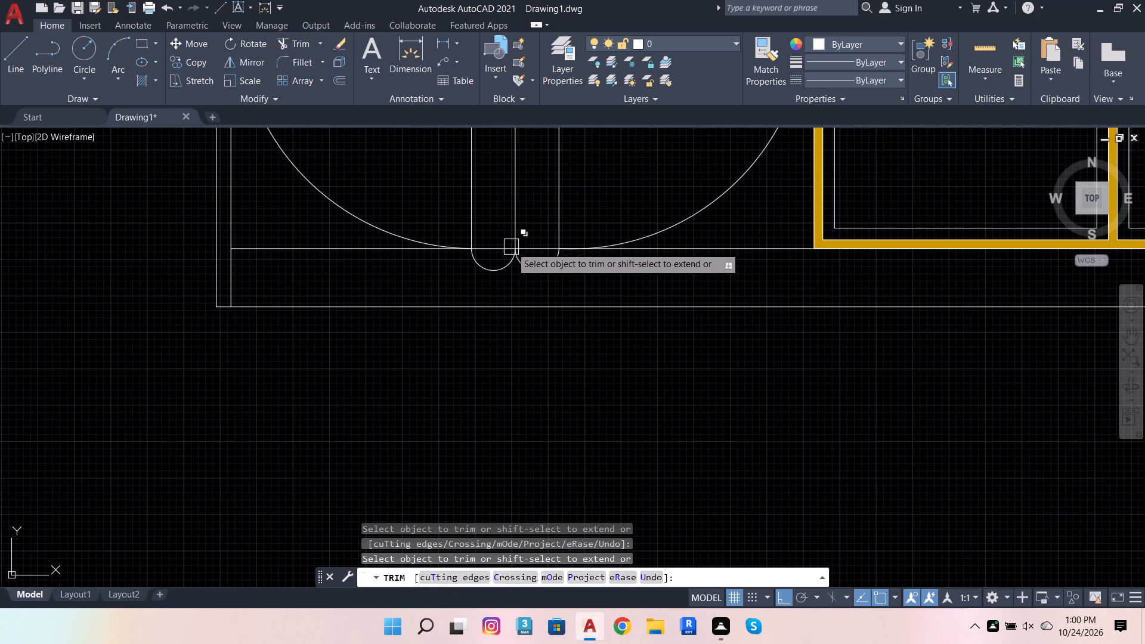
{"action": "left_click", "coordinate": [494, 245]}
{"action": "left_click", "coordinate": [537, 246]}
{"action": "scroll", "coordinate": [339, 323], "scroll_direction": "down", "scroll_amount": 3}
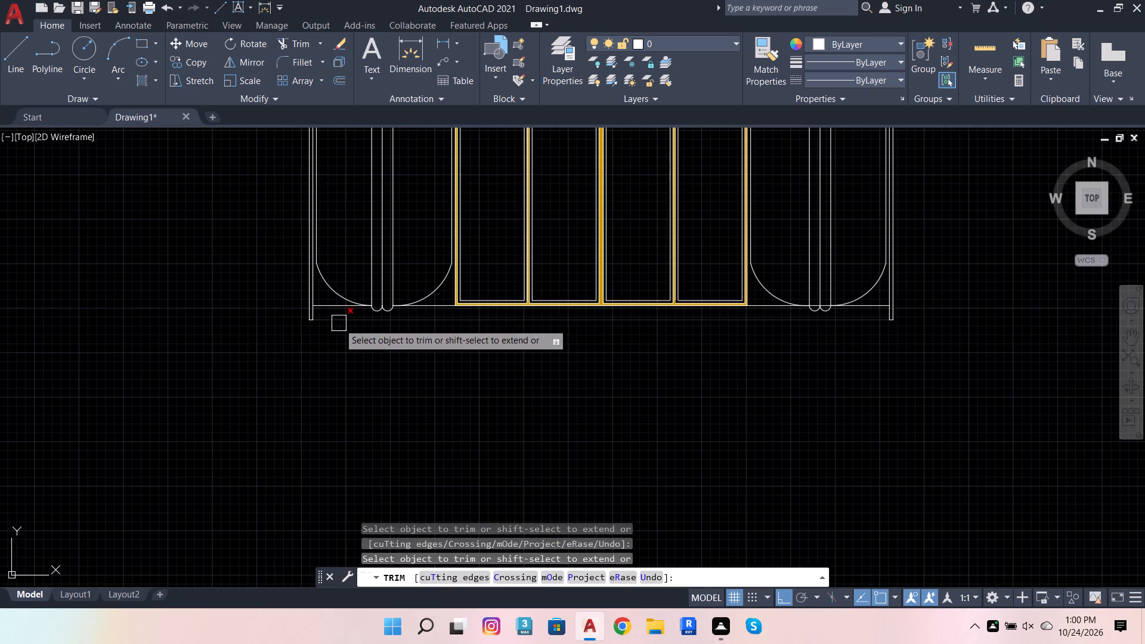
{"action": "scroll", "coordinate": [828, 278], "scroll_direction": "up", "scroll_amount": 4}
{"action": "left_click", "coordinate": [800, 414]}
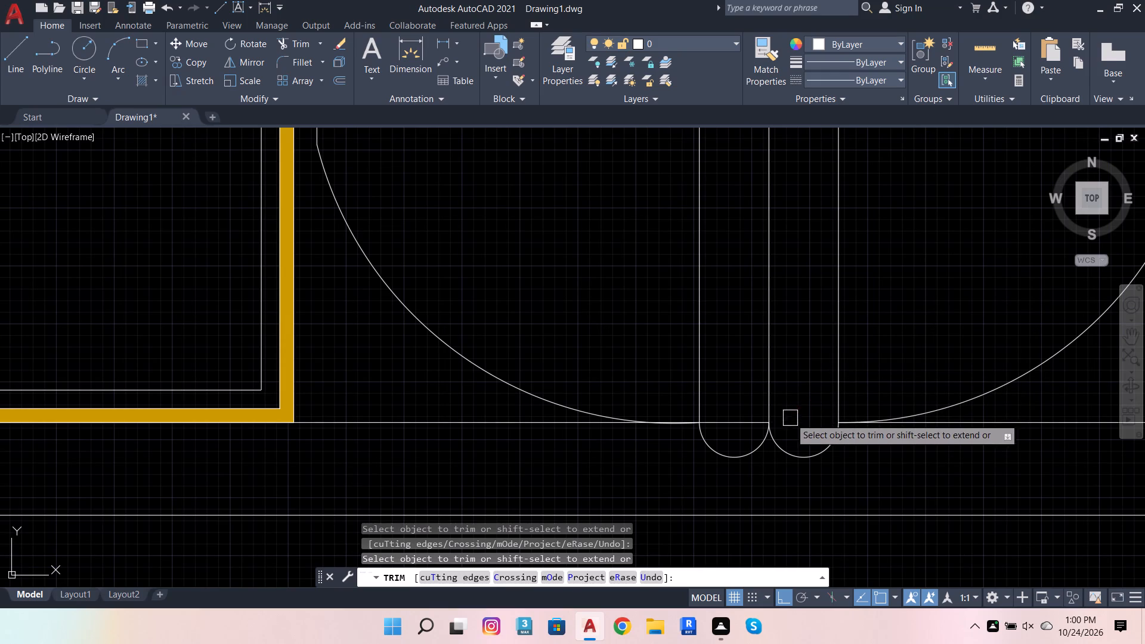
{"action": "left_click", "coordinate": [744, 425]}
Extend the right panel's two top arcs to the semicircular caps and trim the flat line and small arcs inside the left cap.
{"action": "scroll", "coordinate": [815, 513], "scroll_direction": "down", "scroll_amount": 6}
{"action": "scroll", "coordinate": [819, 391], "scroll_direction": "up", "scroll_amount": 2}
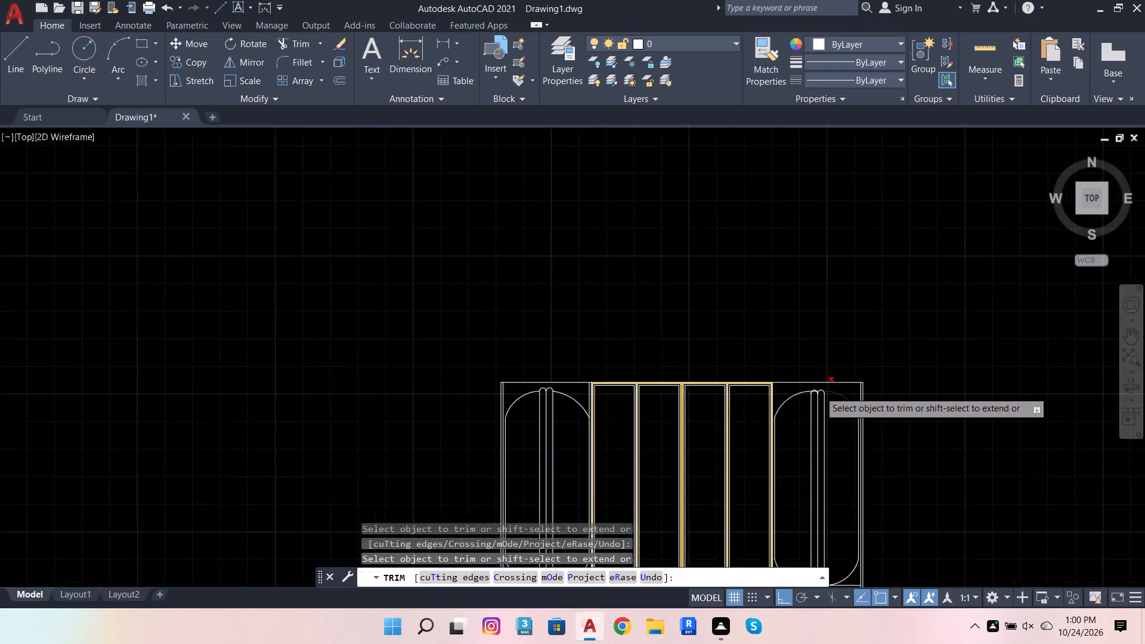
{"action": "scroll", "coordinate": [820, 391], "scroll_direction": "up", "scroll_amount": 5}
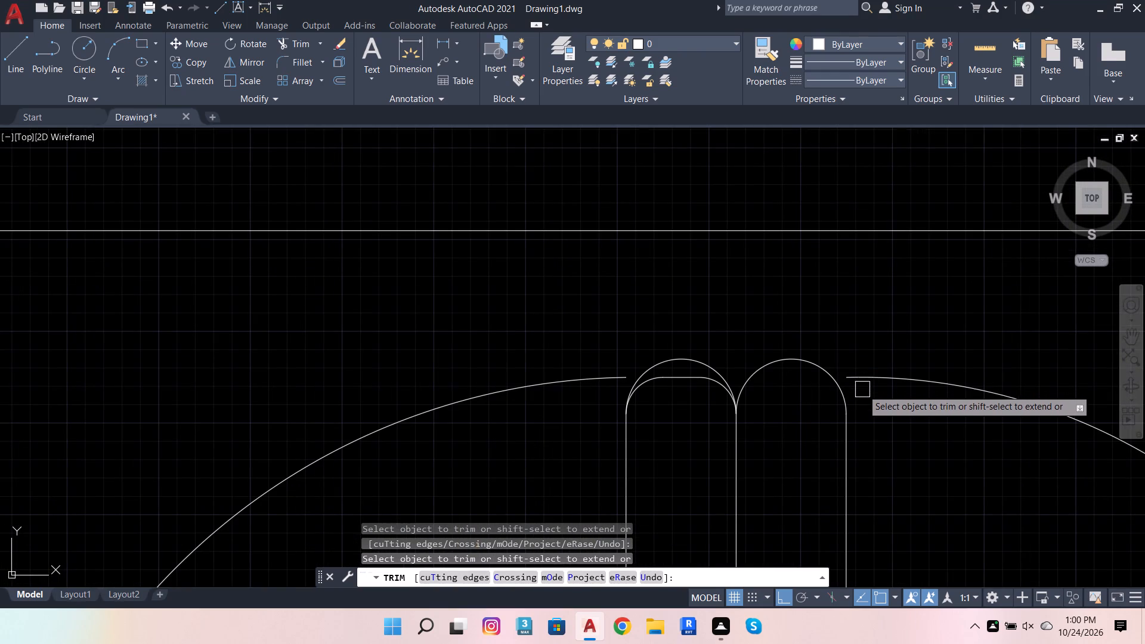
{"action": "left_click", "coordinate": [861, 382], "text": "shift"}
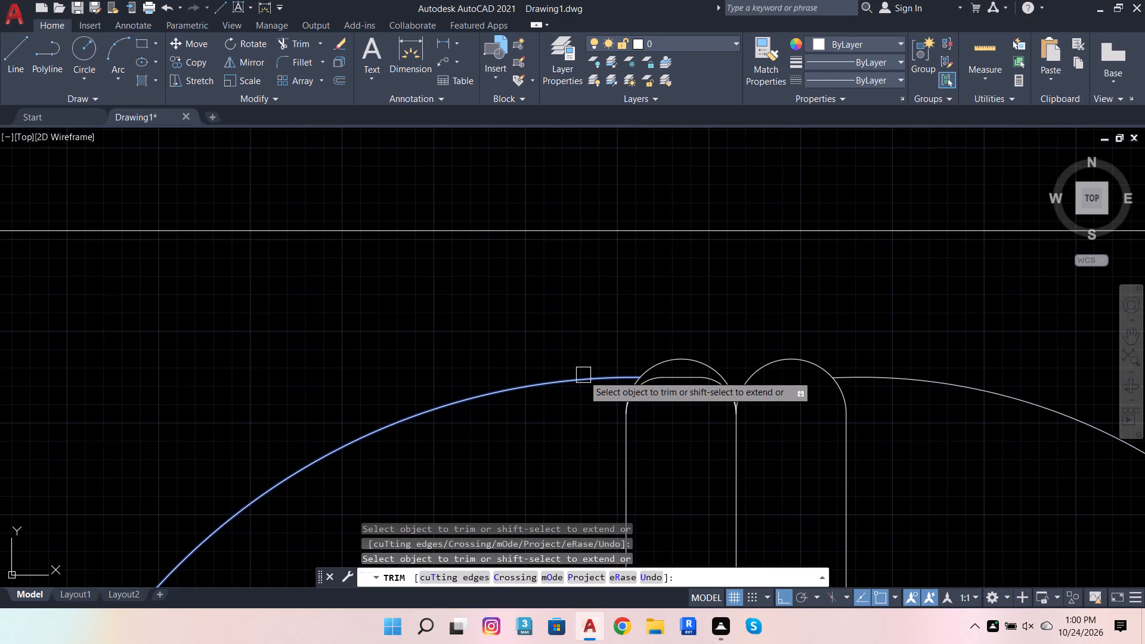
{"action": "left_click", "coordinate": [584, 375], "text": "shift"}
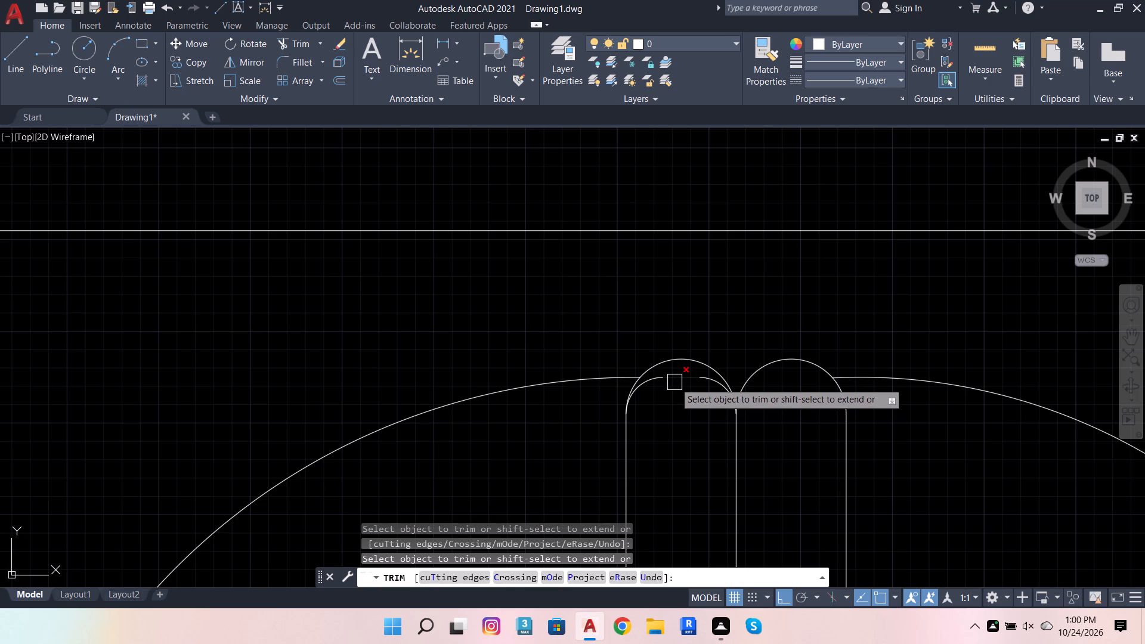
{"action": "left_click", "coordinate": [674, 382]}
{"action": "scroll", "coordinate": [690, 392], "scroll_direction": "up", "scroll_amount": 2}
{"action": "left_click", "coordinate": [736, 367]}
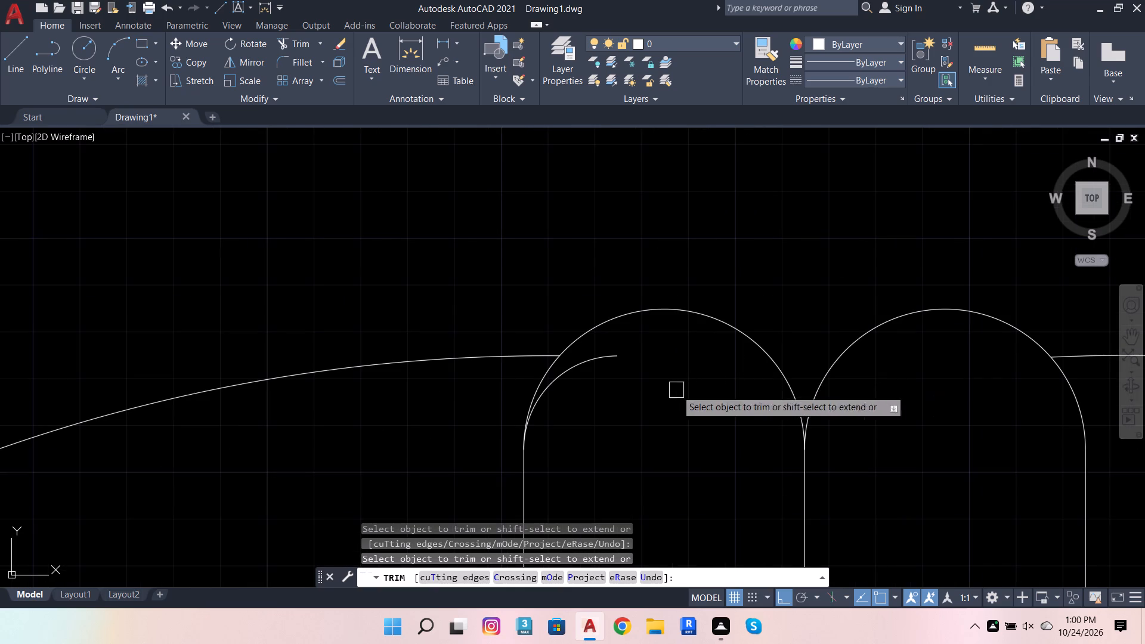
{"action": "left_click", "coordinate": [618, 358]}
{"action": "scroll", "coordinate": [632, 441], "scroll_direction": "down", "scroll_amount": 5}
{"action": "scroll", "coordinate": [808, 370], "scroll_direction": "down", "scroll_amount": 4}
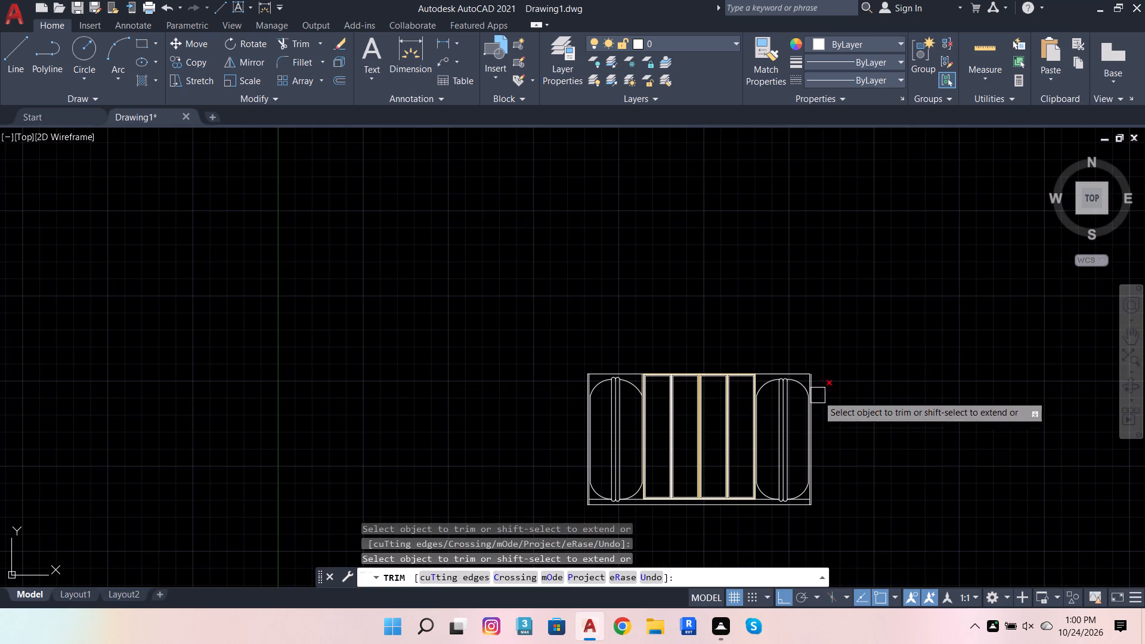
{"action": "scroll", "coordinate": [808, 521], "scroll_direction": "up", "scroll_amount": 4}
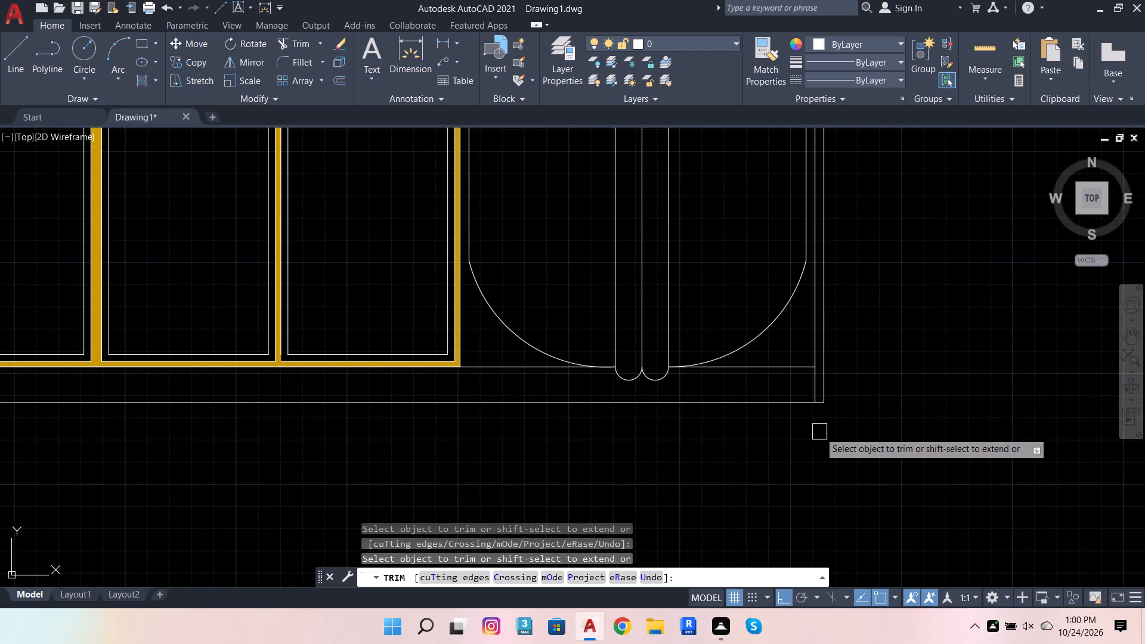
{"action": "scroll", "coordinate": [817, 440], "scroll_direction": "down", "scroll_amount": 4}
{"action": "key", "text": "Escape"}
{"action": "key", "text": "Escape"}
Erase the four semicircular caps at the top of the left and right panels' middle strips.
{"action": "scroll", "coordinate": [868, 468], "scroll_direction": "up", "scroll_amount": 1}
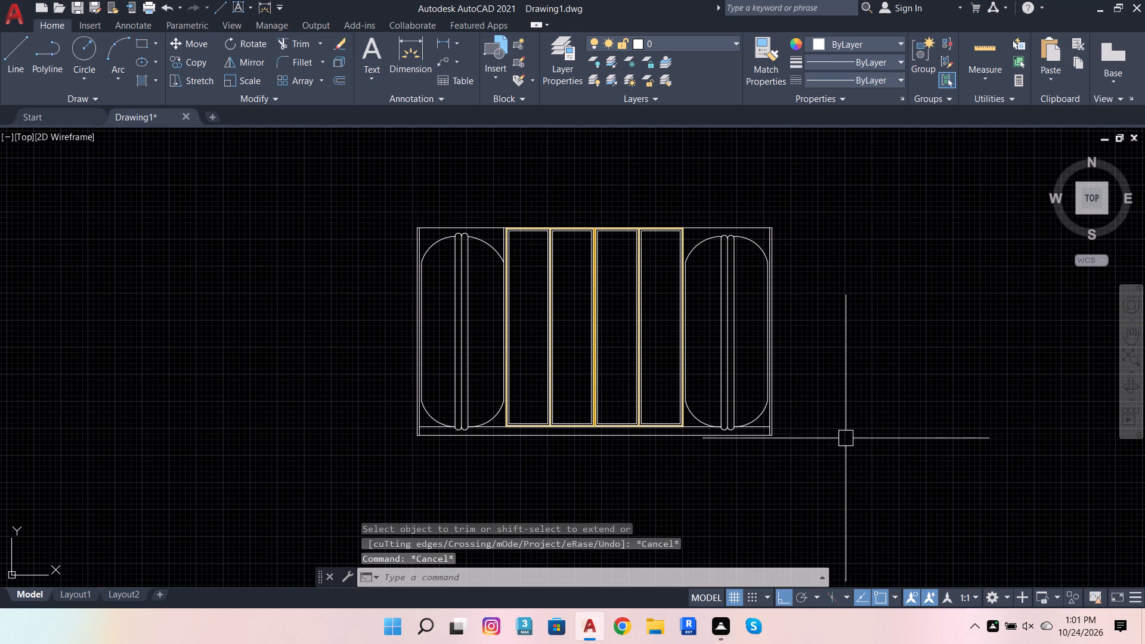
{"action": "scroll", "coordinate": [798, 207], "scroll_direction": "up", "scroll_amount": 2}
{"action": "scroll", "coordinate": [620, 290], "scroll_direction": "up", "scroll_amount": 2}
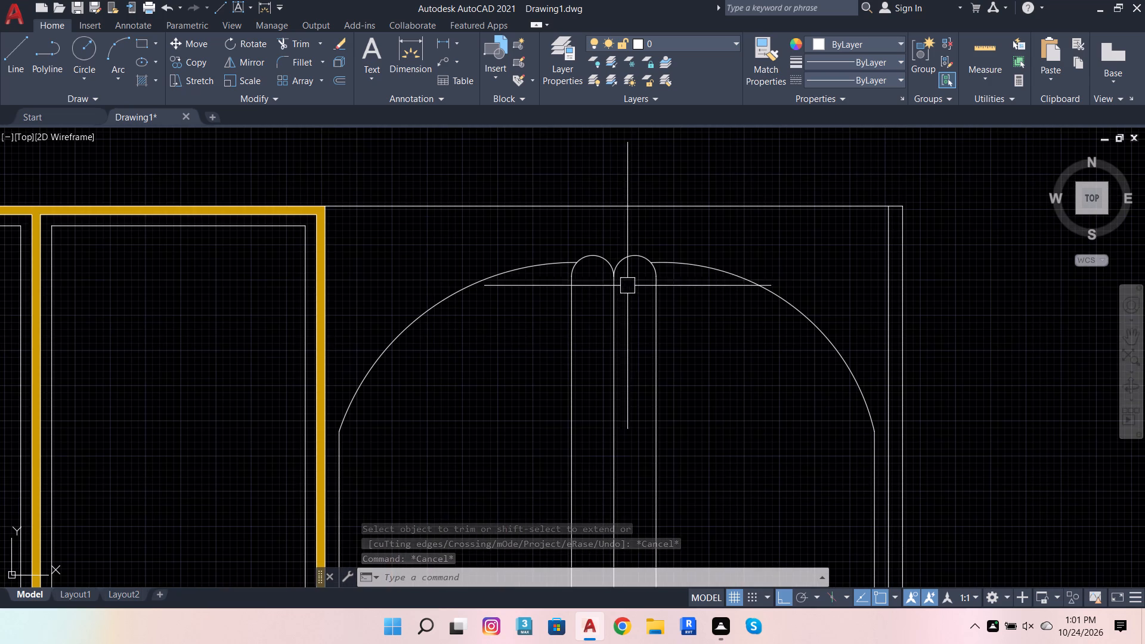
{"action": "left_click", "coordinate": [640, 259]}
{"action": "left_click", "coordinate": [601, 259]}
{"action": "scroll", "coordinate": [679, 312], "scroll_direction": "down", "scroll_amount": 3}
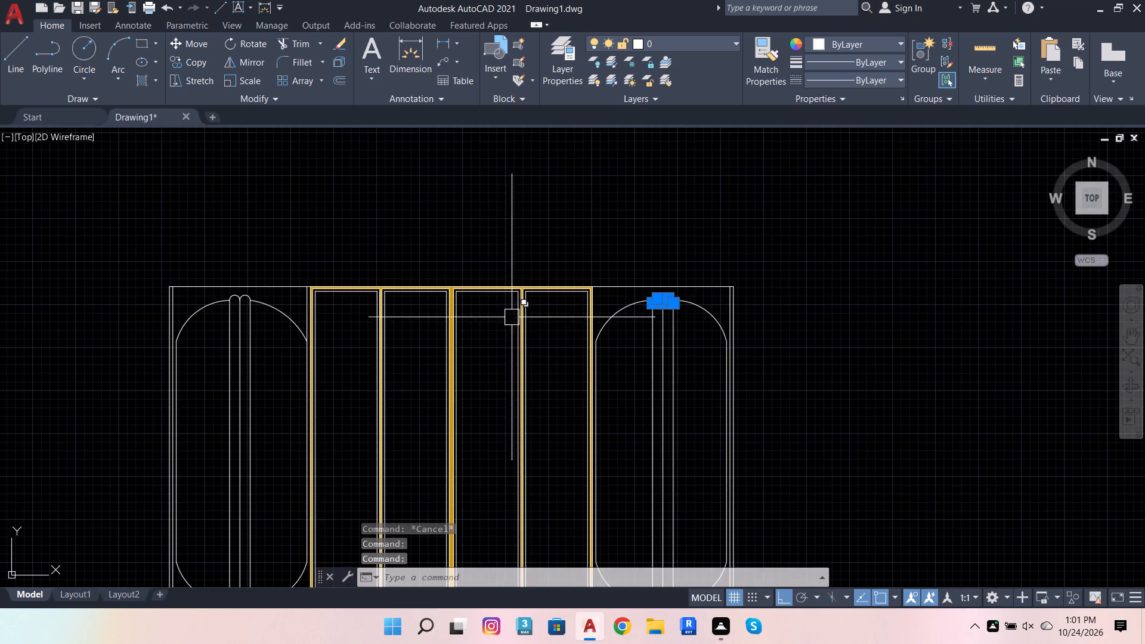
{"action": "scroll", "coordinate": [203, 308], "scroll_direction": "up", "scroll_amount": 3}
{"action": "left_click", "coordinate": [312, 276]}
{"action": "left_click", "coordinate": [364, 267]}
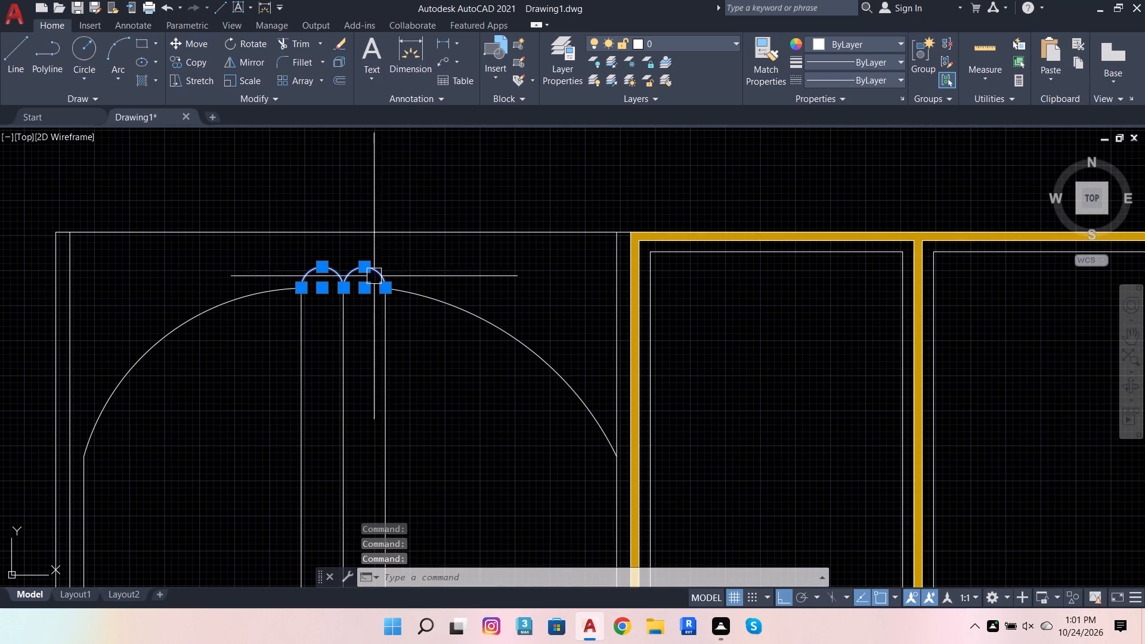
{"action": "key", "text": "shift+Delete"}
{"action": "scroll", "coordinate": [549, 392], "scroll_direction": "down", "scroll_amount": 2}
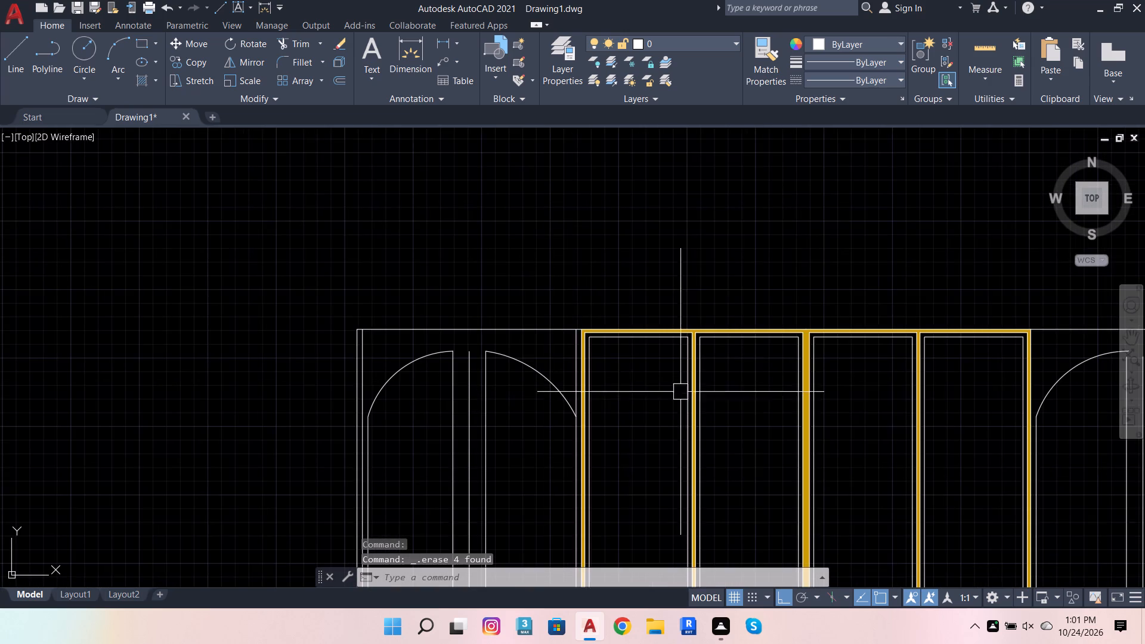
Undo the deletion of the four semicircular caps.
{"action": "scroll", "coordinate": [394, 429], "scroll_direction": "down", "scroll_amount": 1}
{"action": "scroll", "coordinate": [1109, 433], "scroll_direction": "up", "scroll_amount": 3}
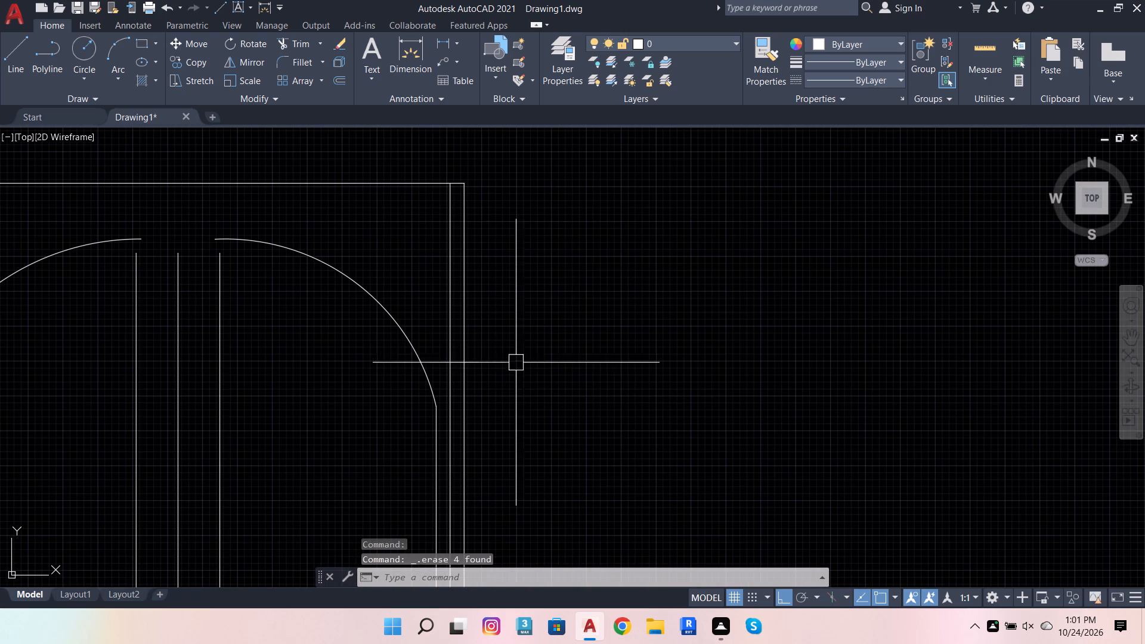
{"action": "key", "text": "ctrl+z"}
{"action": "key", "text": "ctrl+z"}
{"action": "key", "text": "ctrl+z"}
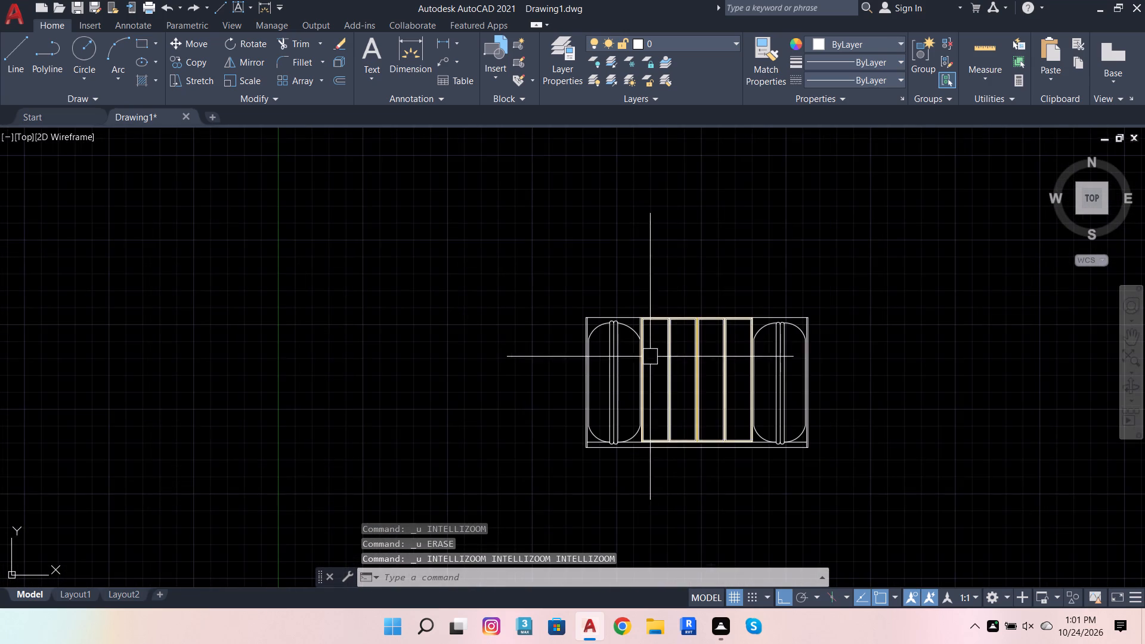
Undo the trims, the semicircular fillets and the last arc operation on the side panels.
{"action": "key", "text": "ctrl+z"}
{"action": "scroll", "coordinate": [371, 355], "scroll_direction": "down", "scroll_amount": 4, "text": "ctrl"}
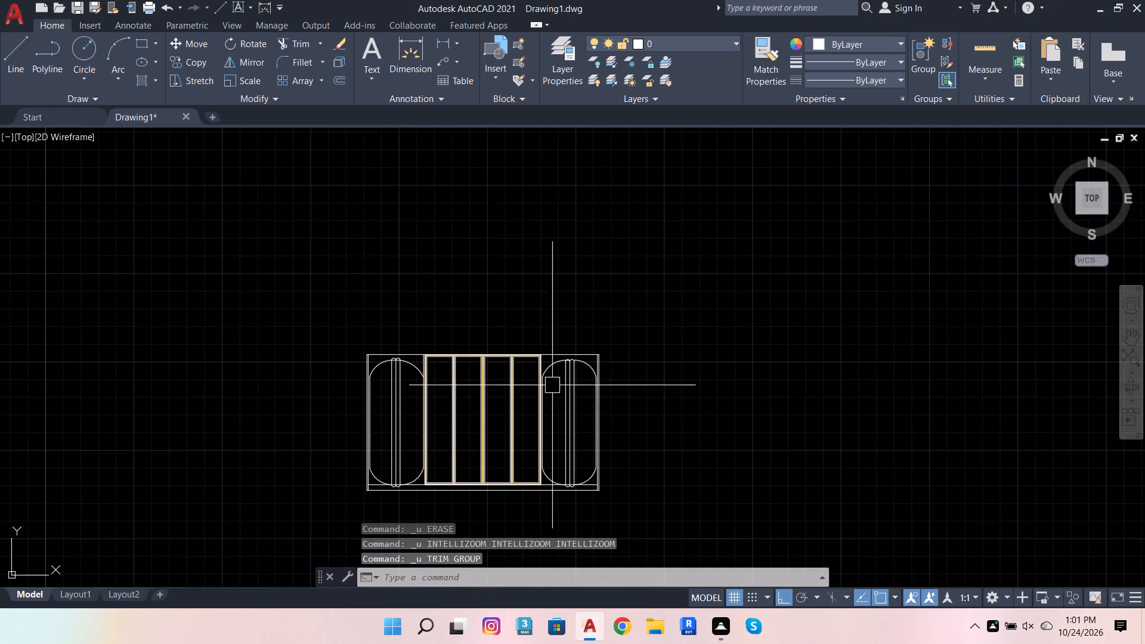
{"action": "scroll", "coordinate": [567, 371], "scroll_direction": "up", "scroll_amount": 4, "text": "ctrl"}
{"action": "scroll", "coordinate": [581, 327], "scroll_direction": "up", "scroll_amount": 2}
{"action": "left_click", "coordinate": [519, 272]}
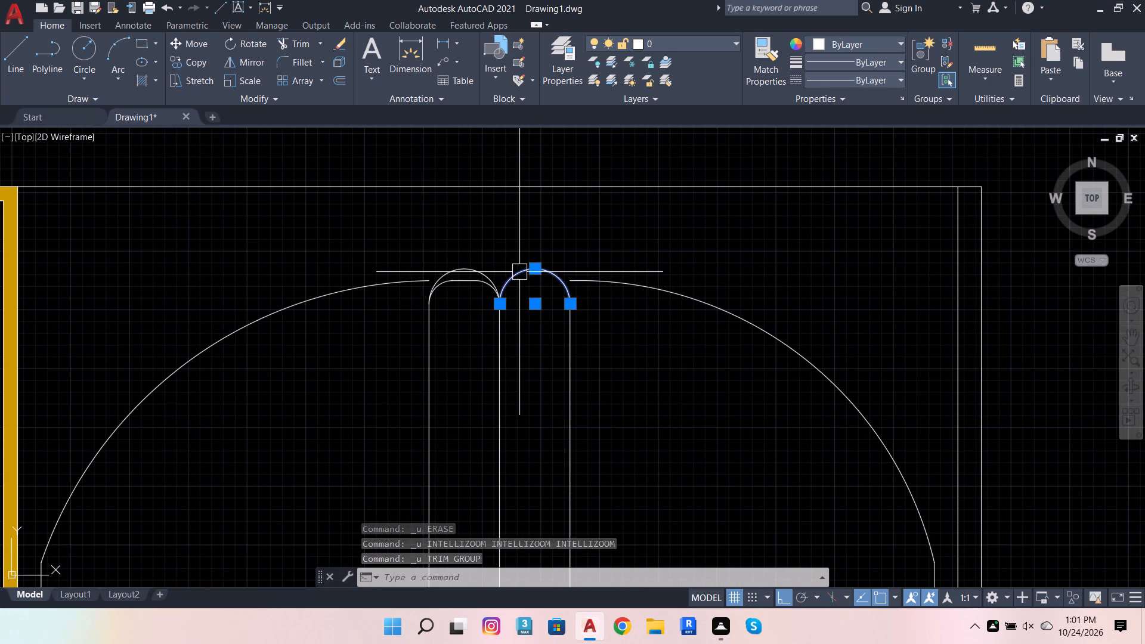
{"action": "left_click", "coordinate": [474, 277]}
{"action": "scroll", "coordinate": [479, 285], "scroll_direction": "up", "scroll_amount": 2}
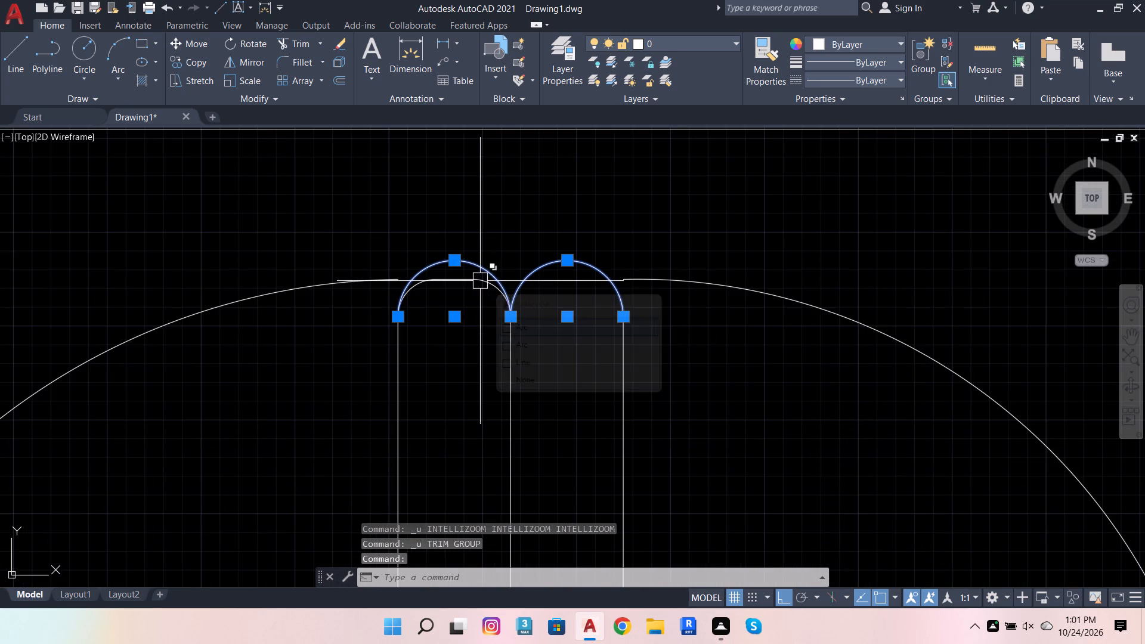
{"action": "key", "text": "ctrl+z"}
{"action": "key", "text": "ctrl+z"}
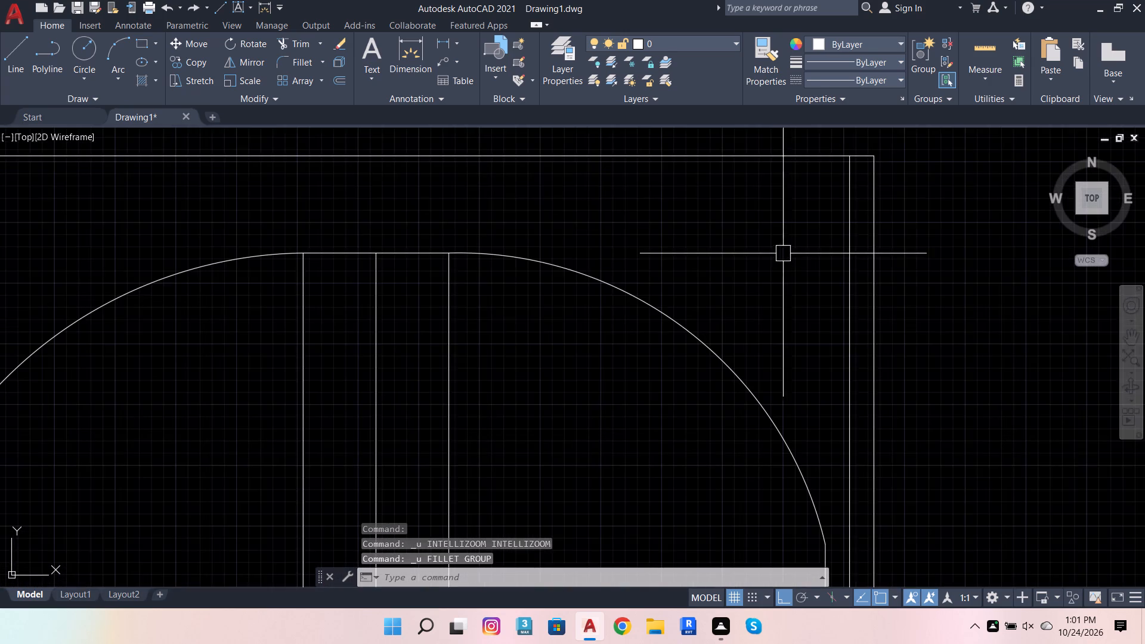
{"action": "key", "text": "ctrl+z"}
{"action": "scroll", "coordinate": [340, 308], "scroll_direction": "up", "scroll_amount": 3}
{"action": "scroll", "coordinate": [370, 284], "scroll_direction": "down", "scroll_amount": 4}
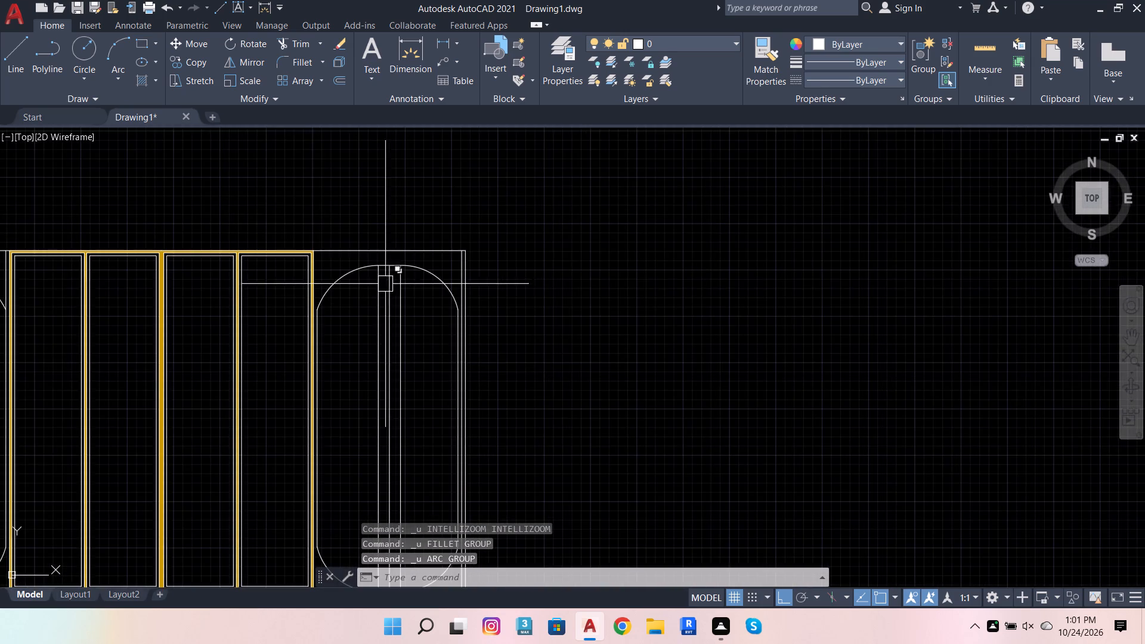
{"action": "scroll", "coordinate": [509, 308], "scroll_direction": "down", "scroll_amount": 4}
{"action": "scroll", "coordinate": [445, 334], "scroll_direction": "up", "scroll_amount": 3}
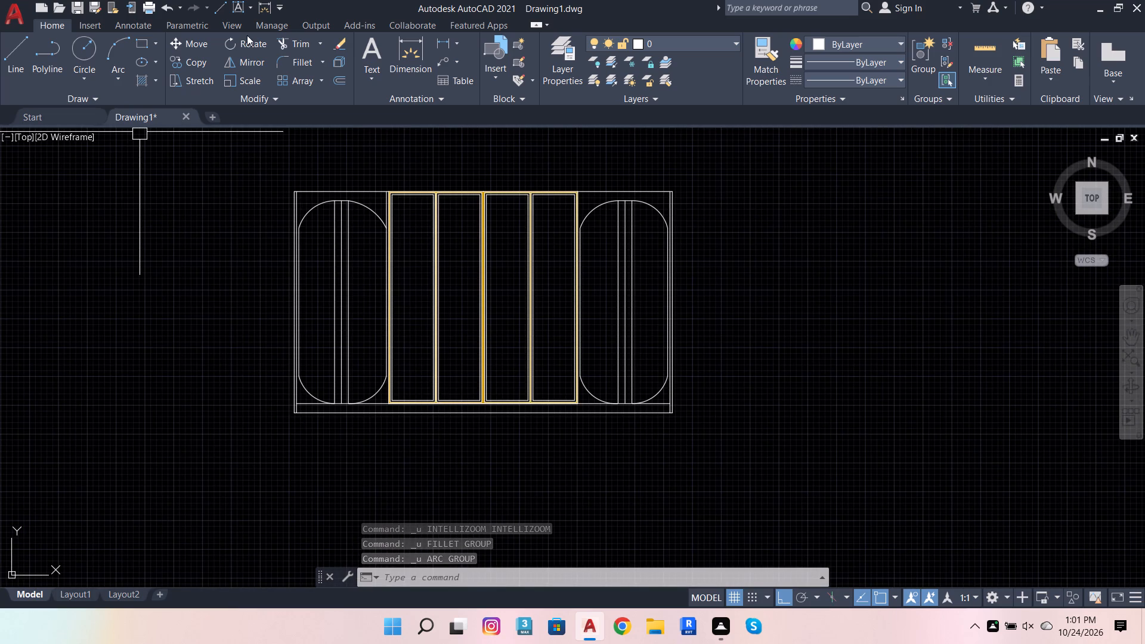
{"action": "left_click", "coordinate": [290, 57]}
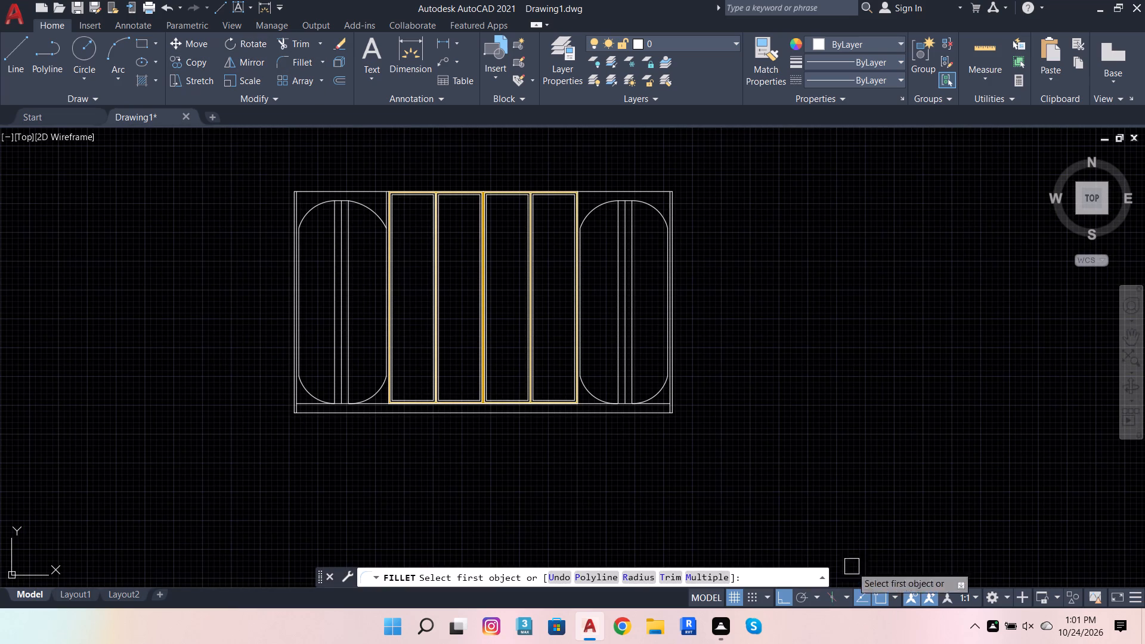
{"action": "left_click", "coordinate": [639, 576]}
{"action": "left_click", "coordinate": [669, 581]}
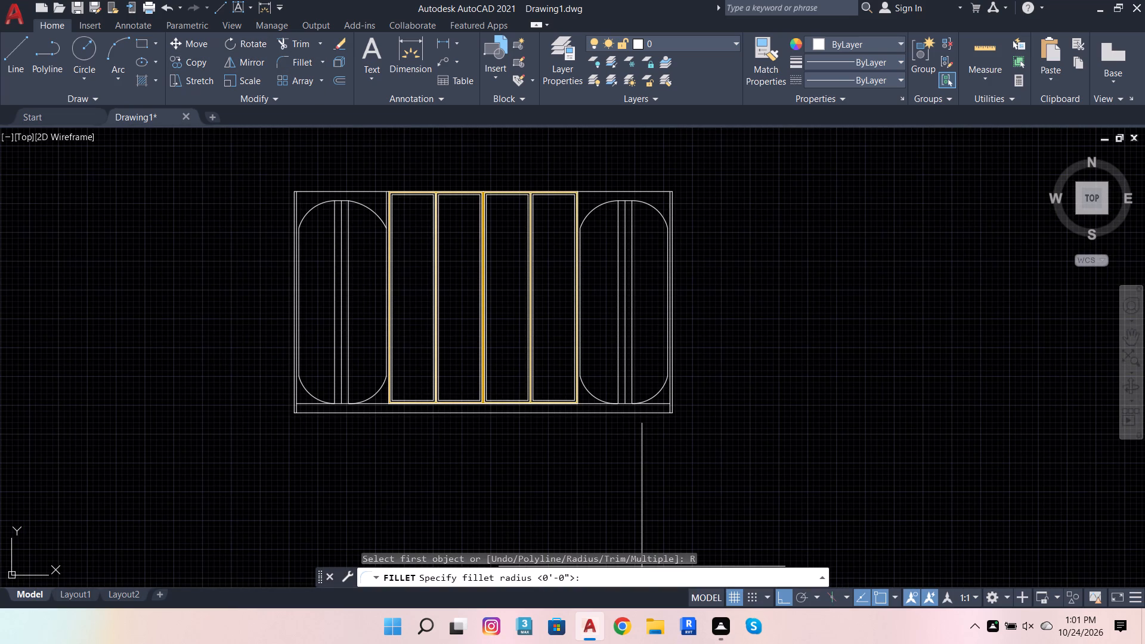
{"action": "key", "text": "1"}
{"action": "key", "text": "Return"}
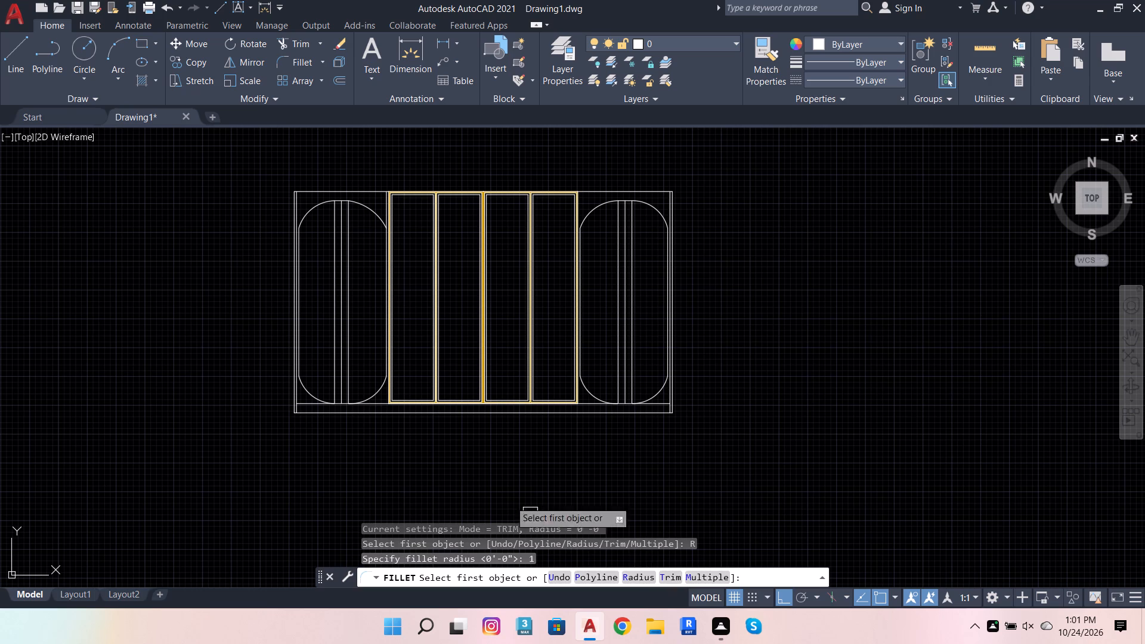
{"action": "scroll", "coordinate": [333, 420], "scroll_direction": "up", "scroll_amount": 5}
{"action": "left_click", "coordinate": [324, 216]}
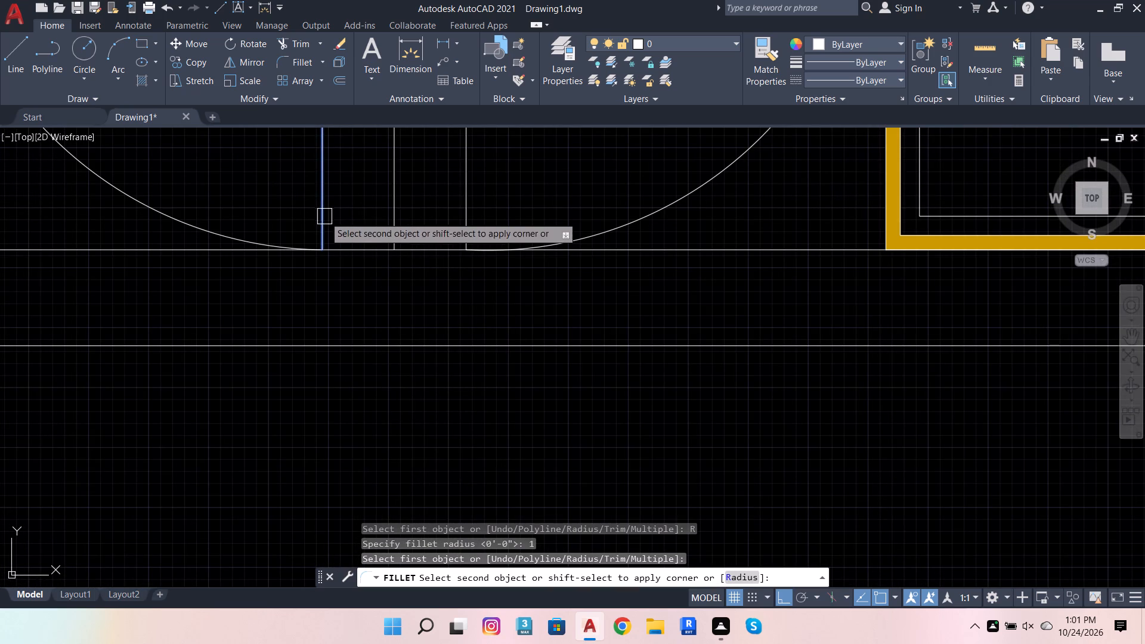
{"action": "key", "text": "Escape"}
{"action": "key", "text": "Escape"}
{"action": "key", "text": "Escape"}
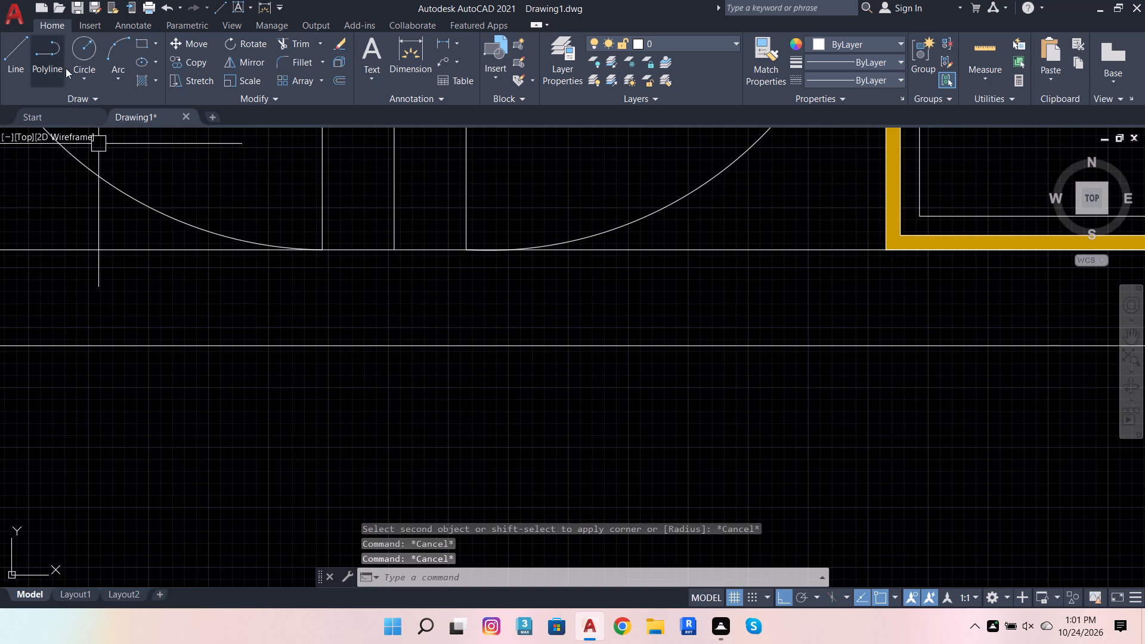
Fillet the bottom ends of the left panel's two middle strips into semicircular caps, with the radius set to 4 inches and Multiple mode.
{"action": "left_click", "coordinate": [271, 69]}
{"action": "left_click", "coordinate": [290, 61]}
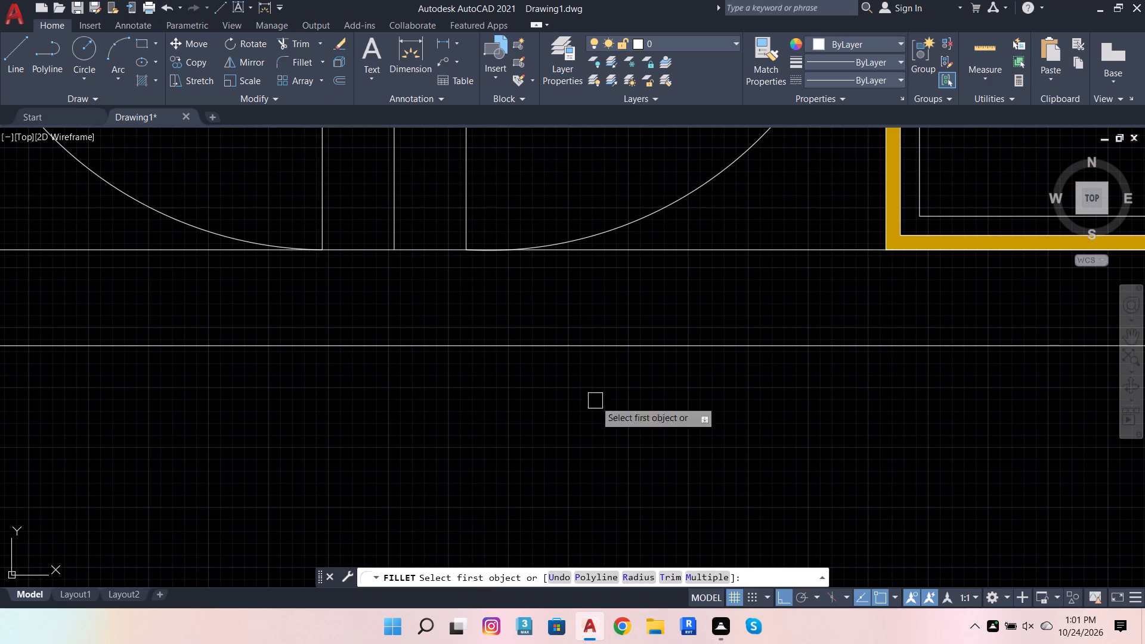
{"action": "left_click", "coordinate": [630, 575]}
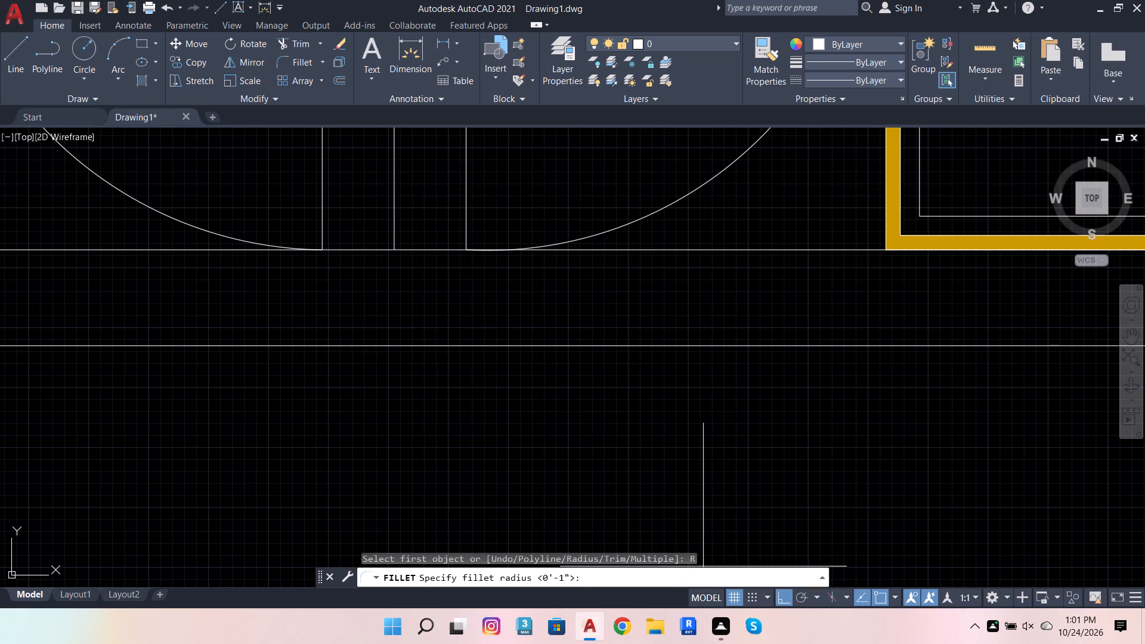
{"action": "left_click", "coordinate": [618, 580]}
{"action": "key", "text": "4"}
{"action": "key", "text": "Return"}
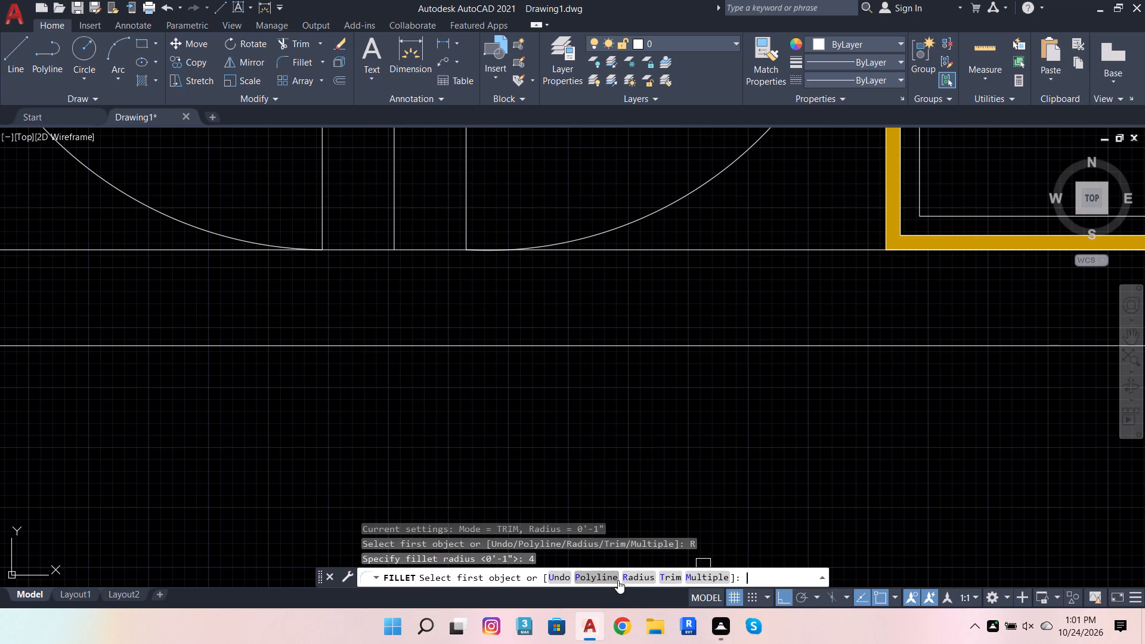
{"action": "left_click", "coordinate": [289, 61]}
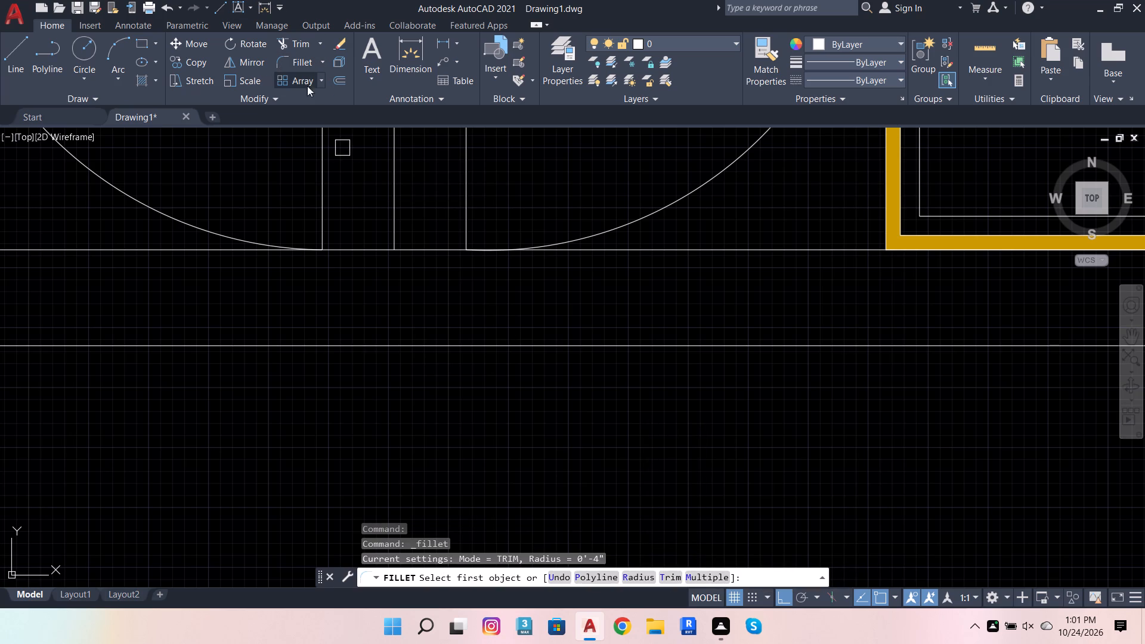
{"action": "left_click", "coordinate": [716, 574]}
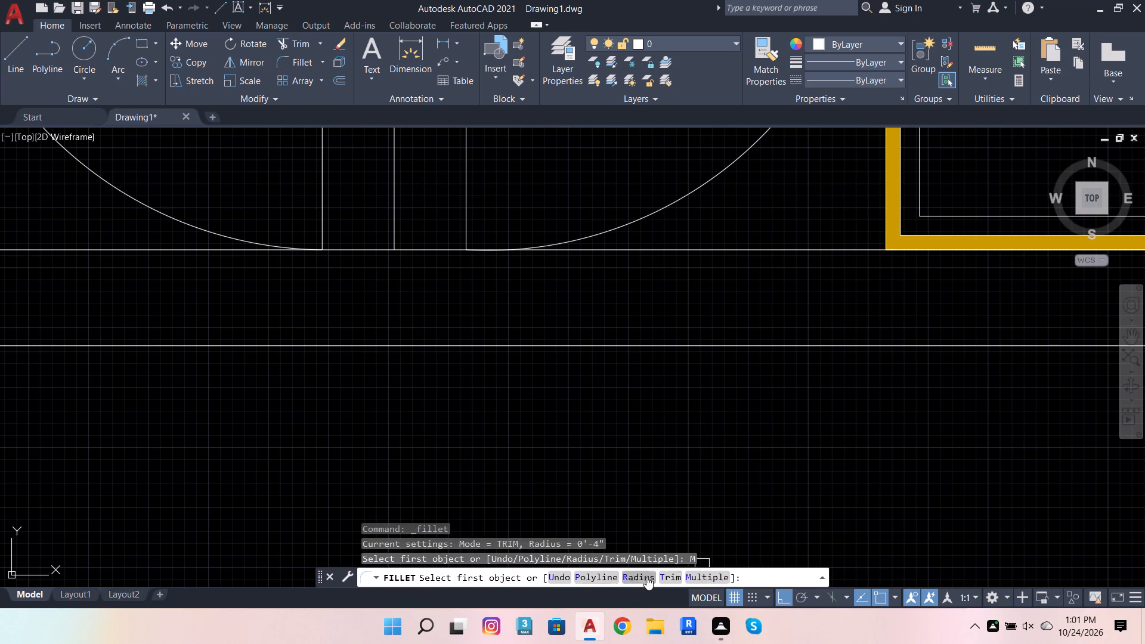
{"action": "left_click", "coordinate": [636, 577]}
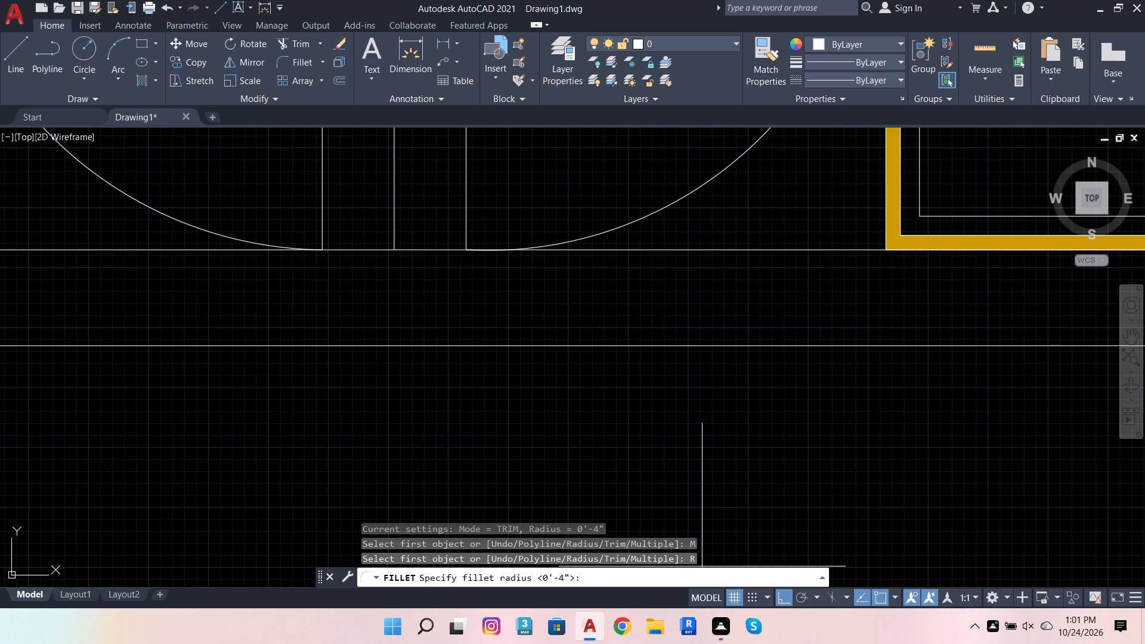
{"action": "key", "text": "4"}
{"action": "key", "text": "Return"}
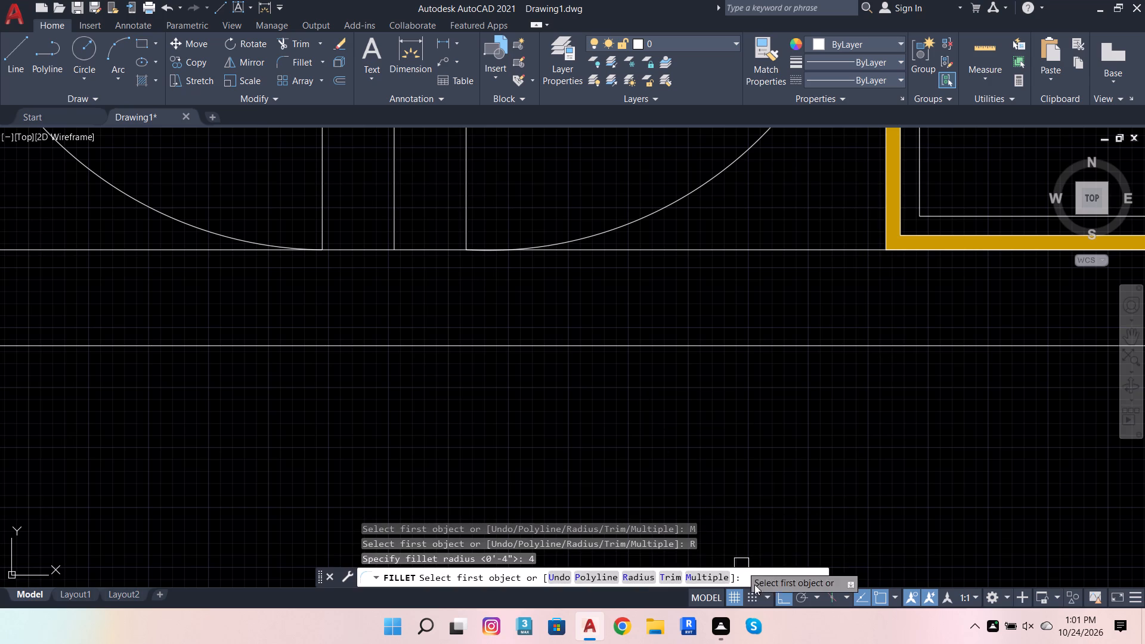
{"action": "left_click", "coordinate": [710, 578]}
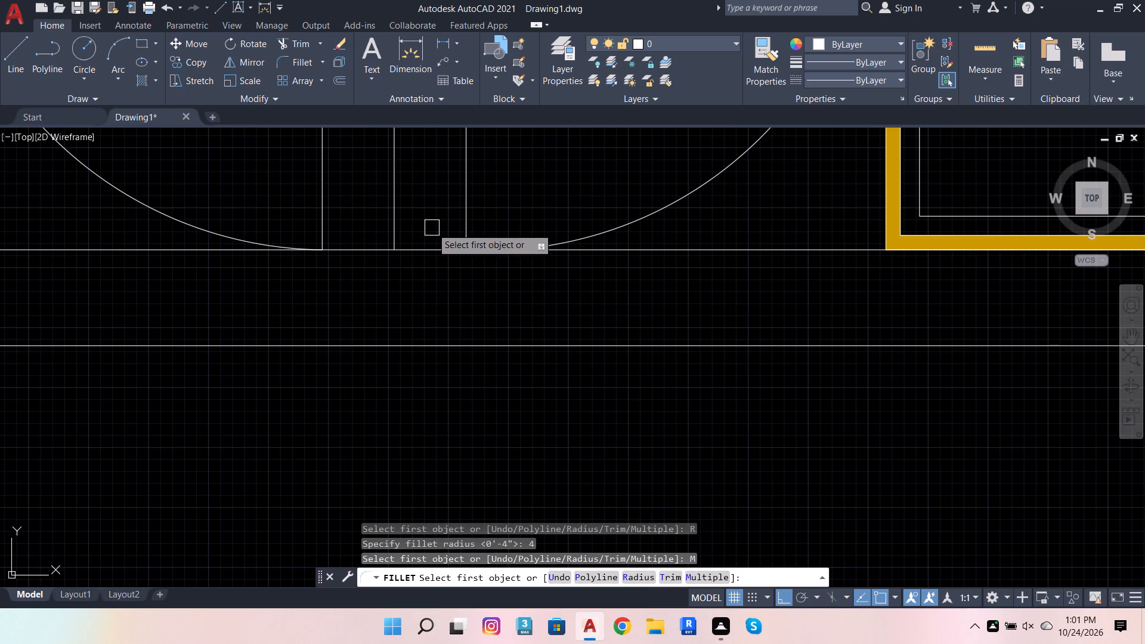
{"action": "left_click", "coordinate": [314, 210]}
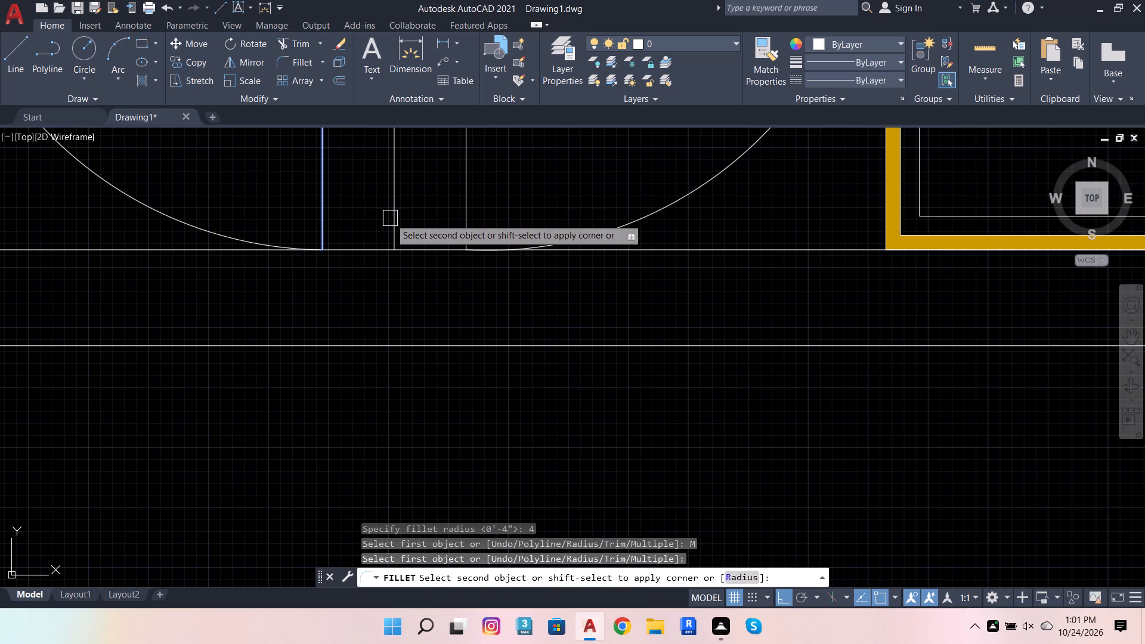
{"action": "left_click", "coordinate": [391, 219]}
{"action": "left_click", "coordinate": [394, 219]}
{"action": "left_click", "coordinate": [471, 218]}
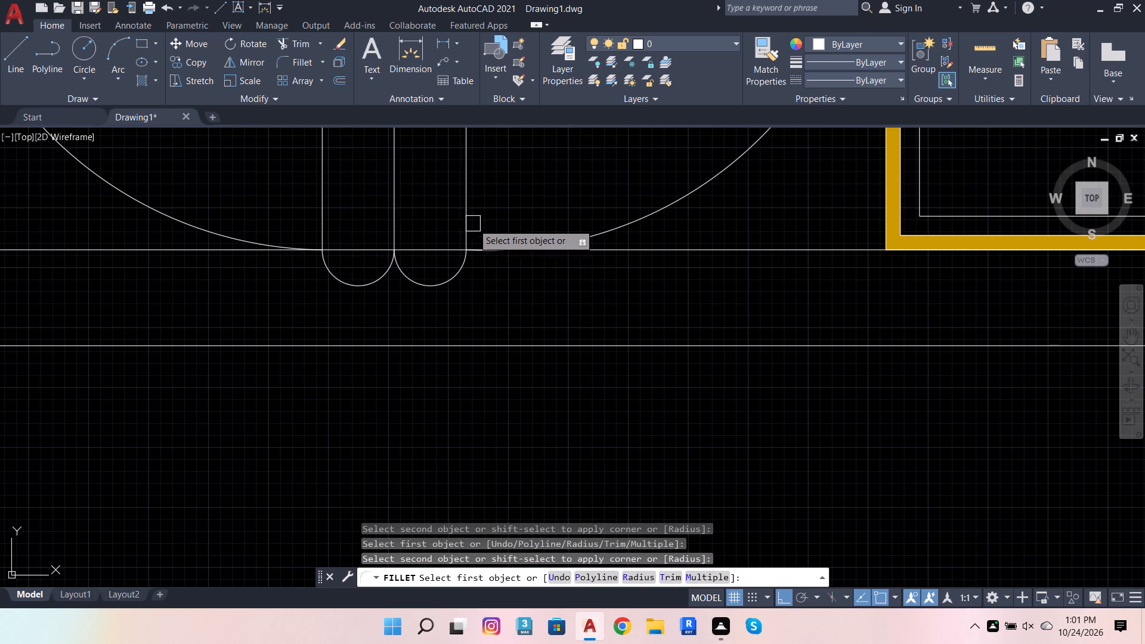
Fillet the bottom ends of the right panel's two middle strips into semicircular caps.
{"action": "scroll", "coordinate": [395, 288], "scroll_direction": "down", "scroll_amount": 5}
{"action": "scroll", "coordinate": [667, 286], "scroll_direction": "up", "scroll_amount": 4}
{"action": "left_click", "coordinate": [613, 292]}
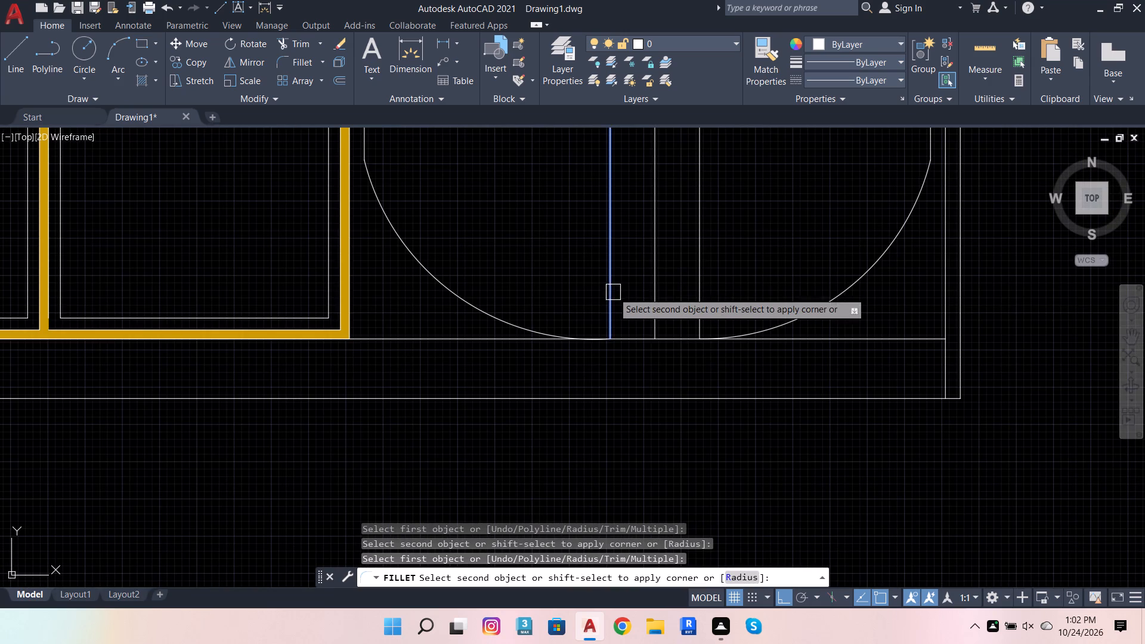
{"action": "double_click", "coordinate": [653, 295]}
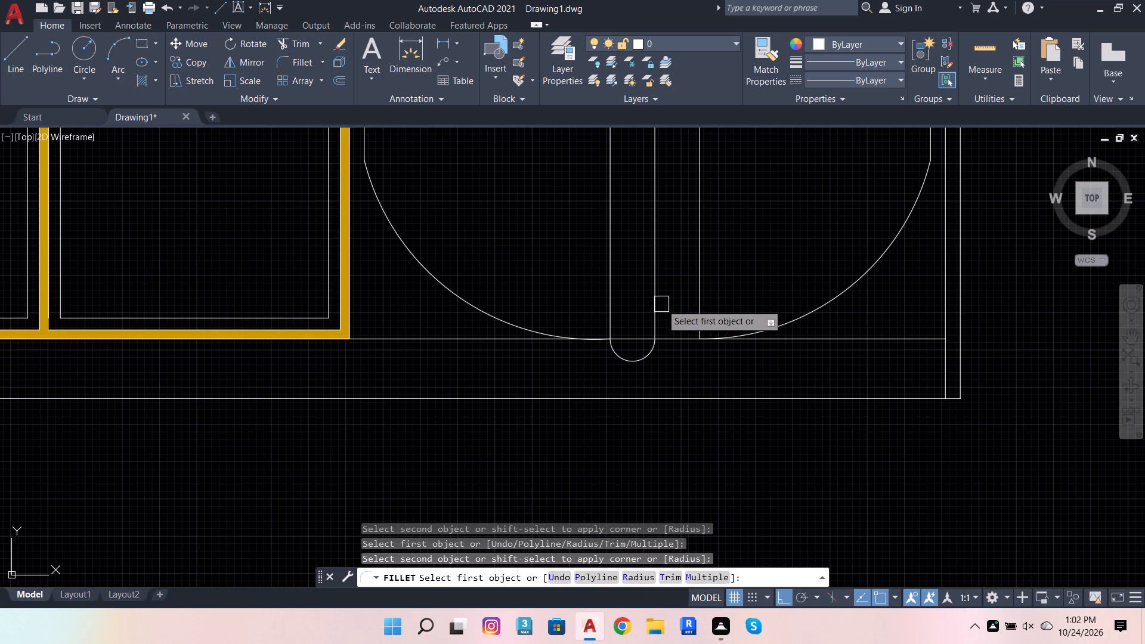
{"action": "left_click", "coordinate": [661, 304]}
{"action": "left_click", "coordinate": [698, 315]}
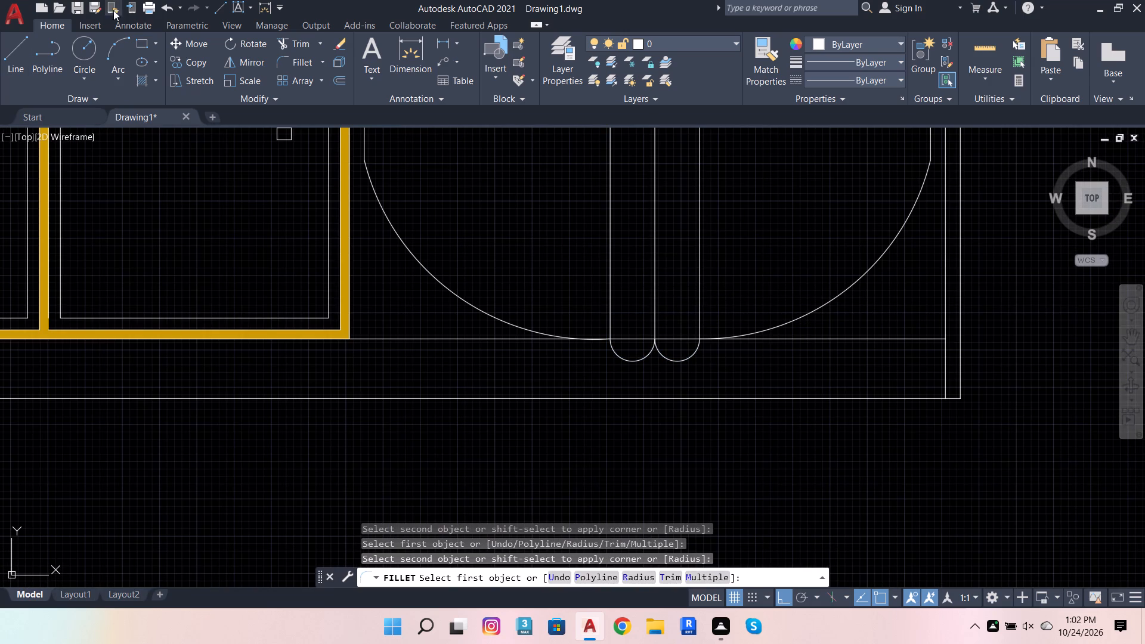
Trim the flat line across the right panel's two bottom caps and the short leftover arc end beside them.
{"action": "left_click", "coordinate": [310, 41]}
{"action": "scroll", "coordinate": [649, 326], "scroll_direction": "up", "scroll_amount": 2}
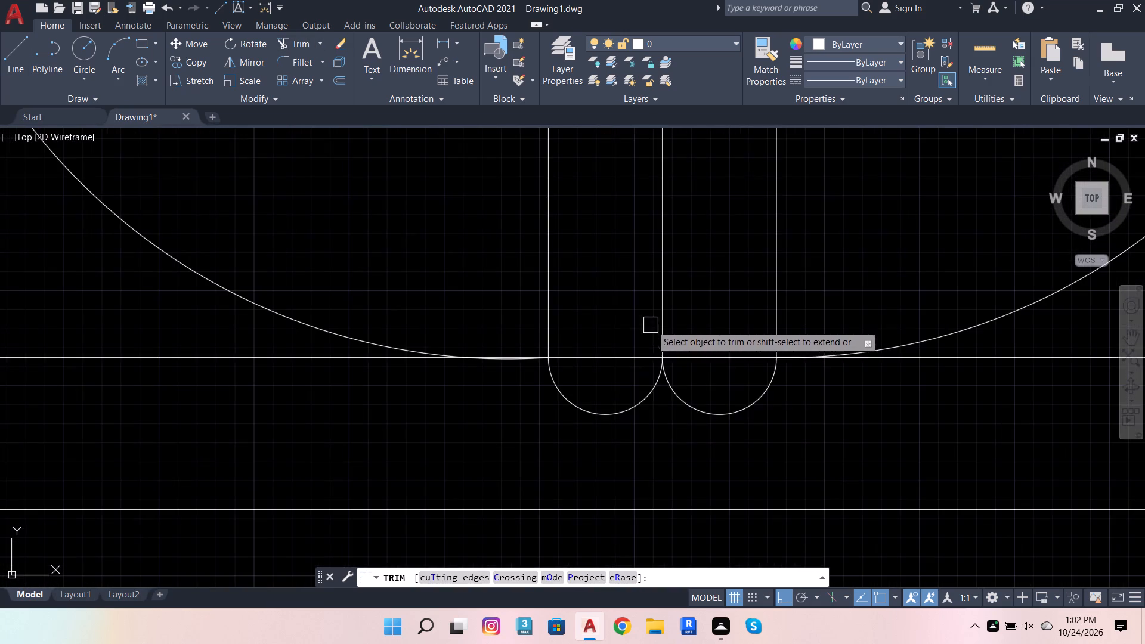
{"action": "left_click_drag", "start_coordinate": [605, 355], "coordinate": [612, 361]}
{"action": "left_click", "coordinate": [720, 361]}
{"action": "scroll", "coordinate": [491, 365], "scroll_direction": "up", "scroll_amount": 3}
{"action": "left_click_drag", "start_coordinate": [559, 349], "coordinate": [560, 357]}
Trim the flat line across the two semicircular caps at the bottom of the left panel's middle strips.
{"action": "scroll", "coordinate": [561, 419], "scroll_direction": "down", "scroll_amount": 4}
{"action": "scroll", "coordinate": [994, 386], "scroll_direction": "down", "scroll_amount": 2}
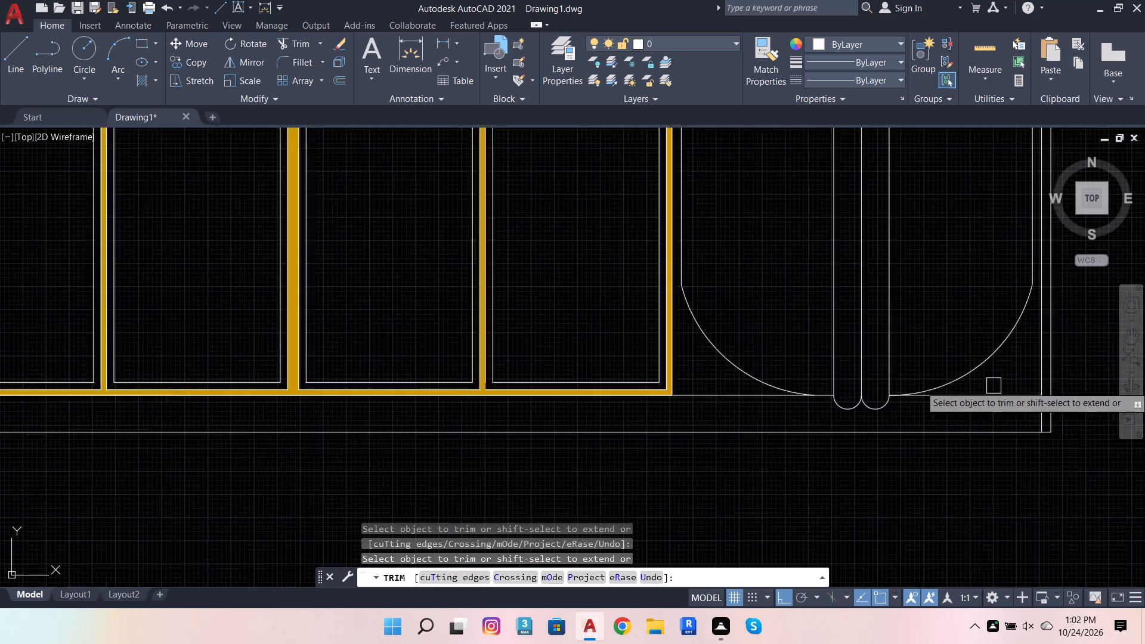
{"action": "scroll", "coordinate": [994, 386], "scroll_direction": "down", "scroll_amount": 1}
{"action": "scroll", "coordinate": [190, 388], "scroll_direction": "up", "scroll_amount": 3}
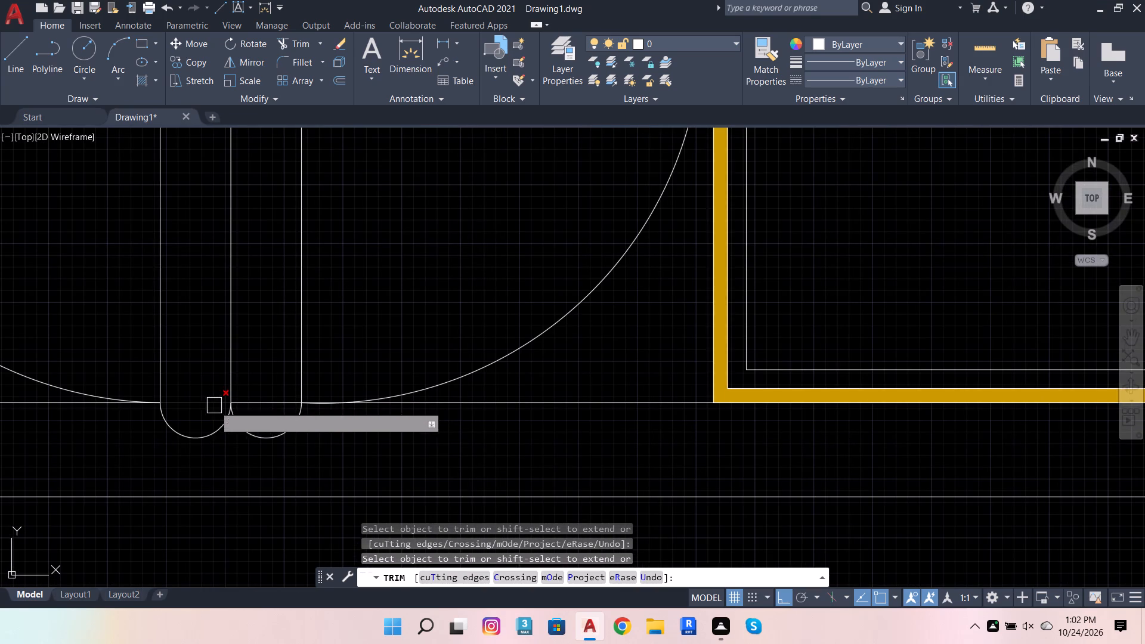
{"action": "left_click", "coordinate": [204, 405]}
{"action": "left_click", "coordinate": [256, 398]}
{"action": "scroll", "coordinate": [340, 456], "scroll_direction": "down", "scroll_amount": 6}
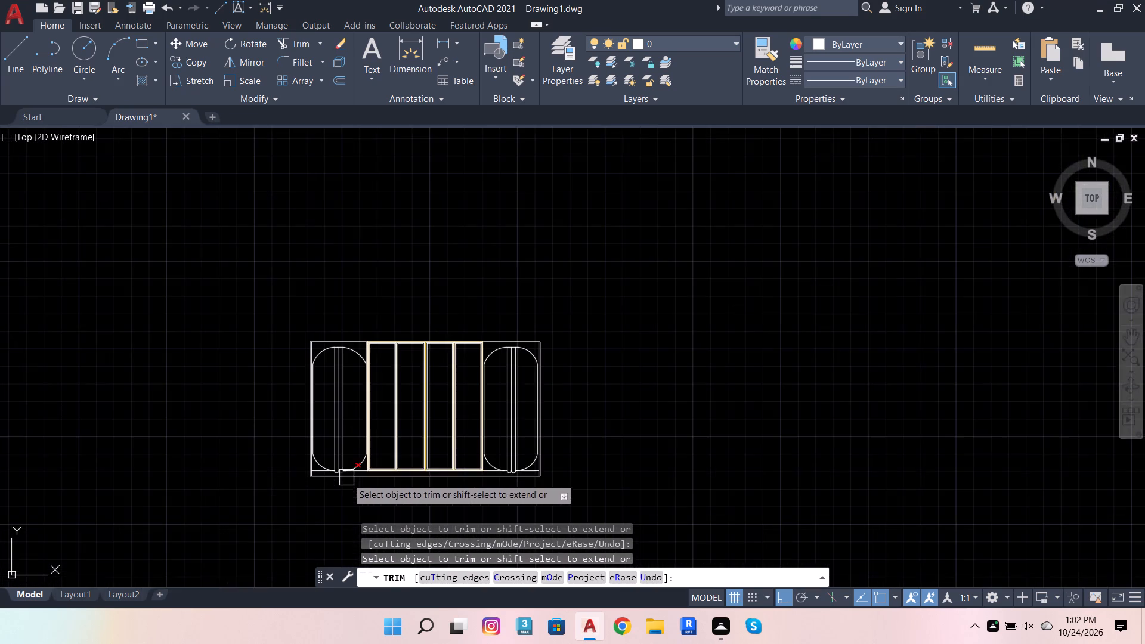
Trim the flat lines closing the tops of the two middle strips in both the left and right panels.
{"action": "scroll", "coordinate": [361, 413], "scroll_direction": "up", "scroll_amount": 4}
{"action": "scroll", "coordinate": [359, 380], "scroll_direction": "down", "scroll_amount": 3}
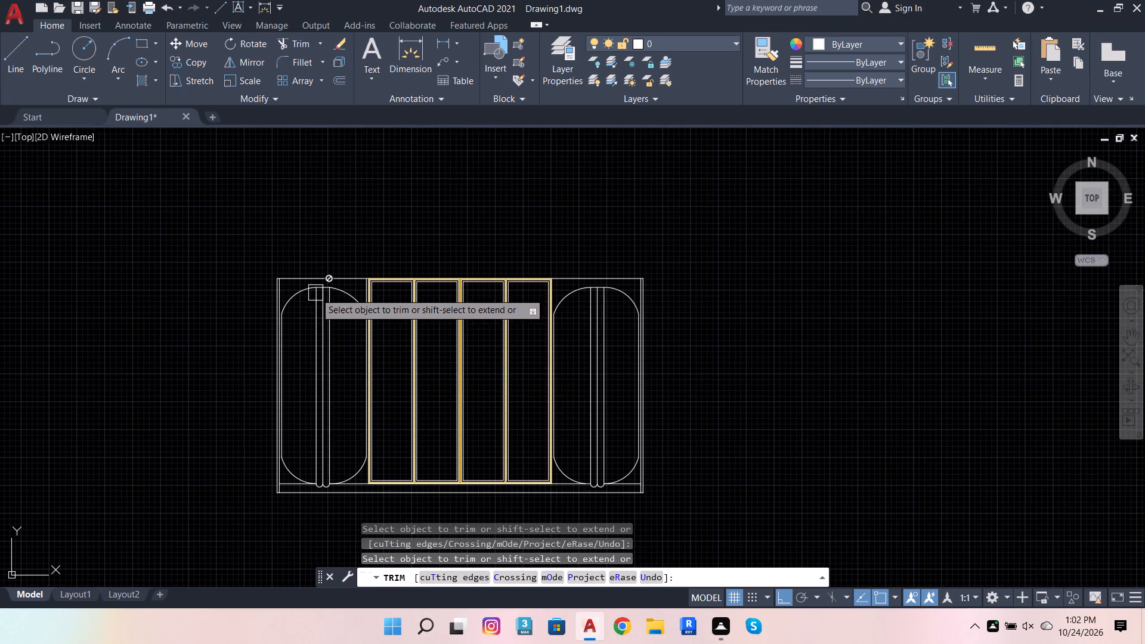
{"action": "scroll", "coordinate": [315, 293], "scroll_direction": "up", "scroll_amount": 4}
{"action": "left_click", "coordinate": [315, 264]}
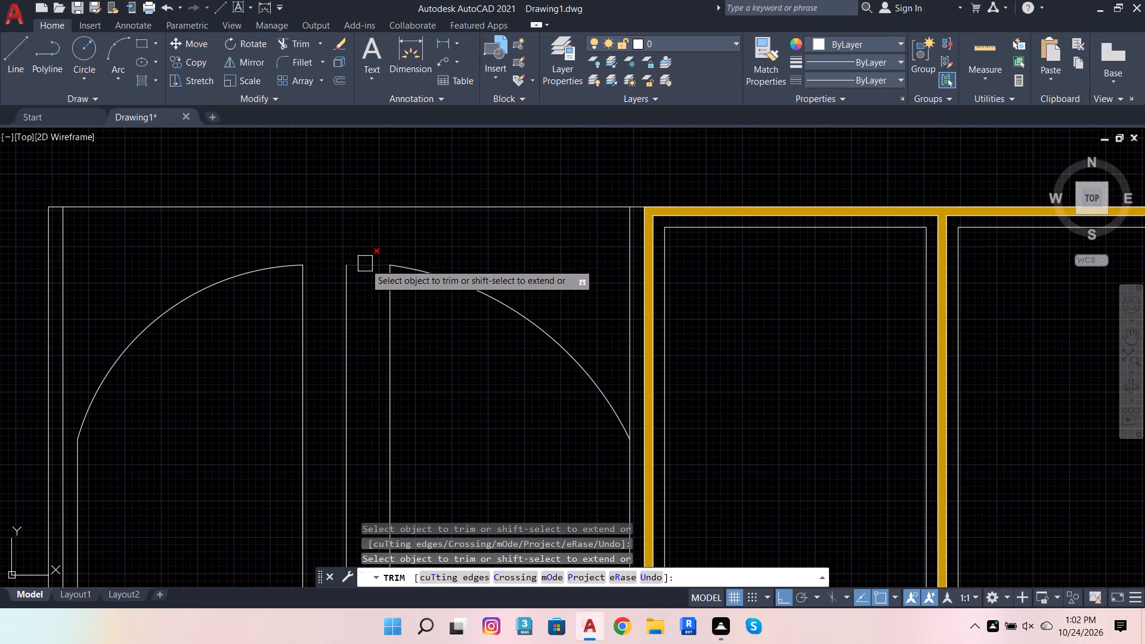
{"action": "left_click", "coordinate": [366, 263]}
{"action": "scroll", "coordinate": [478, 234], "scroll_direction": "down", "scroll_amount": 3}
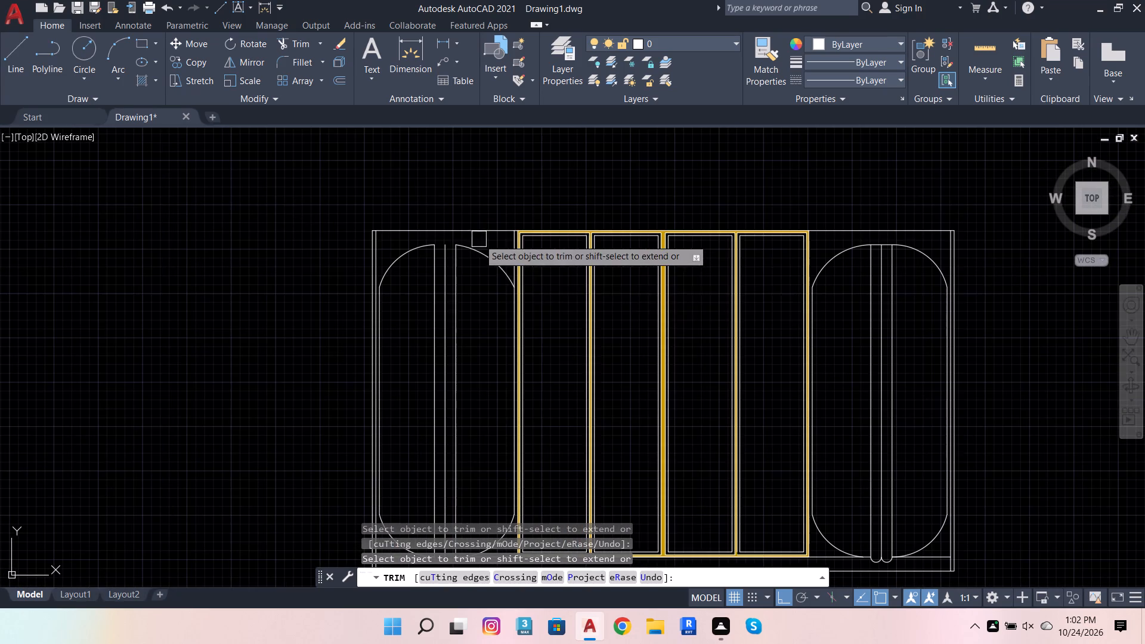
{"action": "scroll", "coordinate": [914, 240], "scroll_direction": "up", "scroll_amount": 3}
{"action": "left_click", "coordinate": [760, 260]}
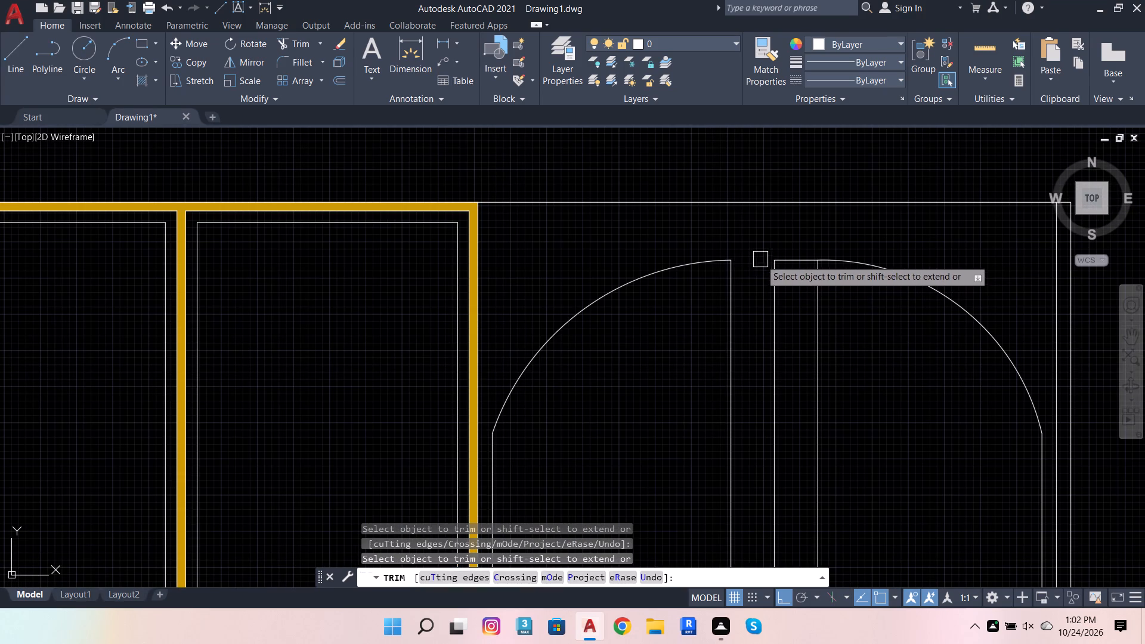
{"action": "left_click", "coordinate": [794, 256]}
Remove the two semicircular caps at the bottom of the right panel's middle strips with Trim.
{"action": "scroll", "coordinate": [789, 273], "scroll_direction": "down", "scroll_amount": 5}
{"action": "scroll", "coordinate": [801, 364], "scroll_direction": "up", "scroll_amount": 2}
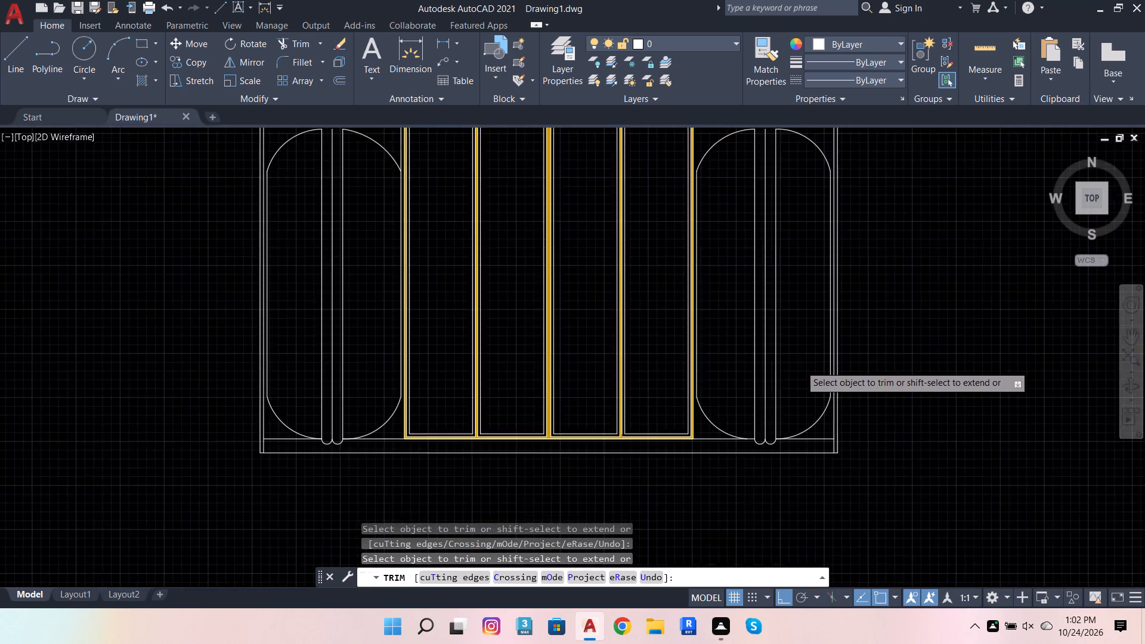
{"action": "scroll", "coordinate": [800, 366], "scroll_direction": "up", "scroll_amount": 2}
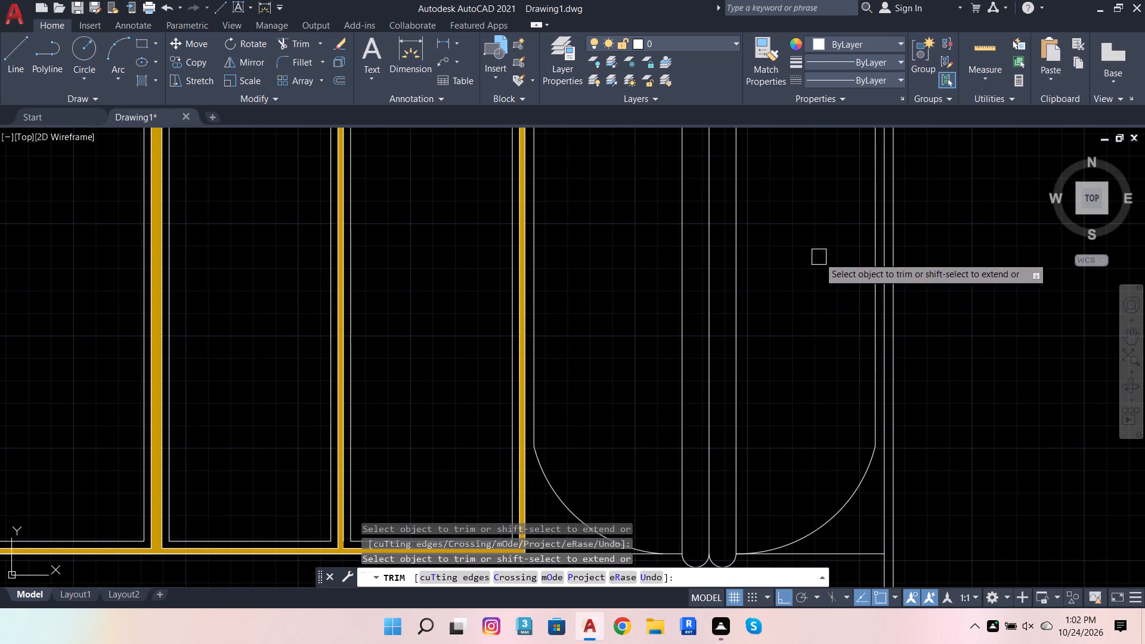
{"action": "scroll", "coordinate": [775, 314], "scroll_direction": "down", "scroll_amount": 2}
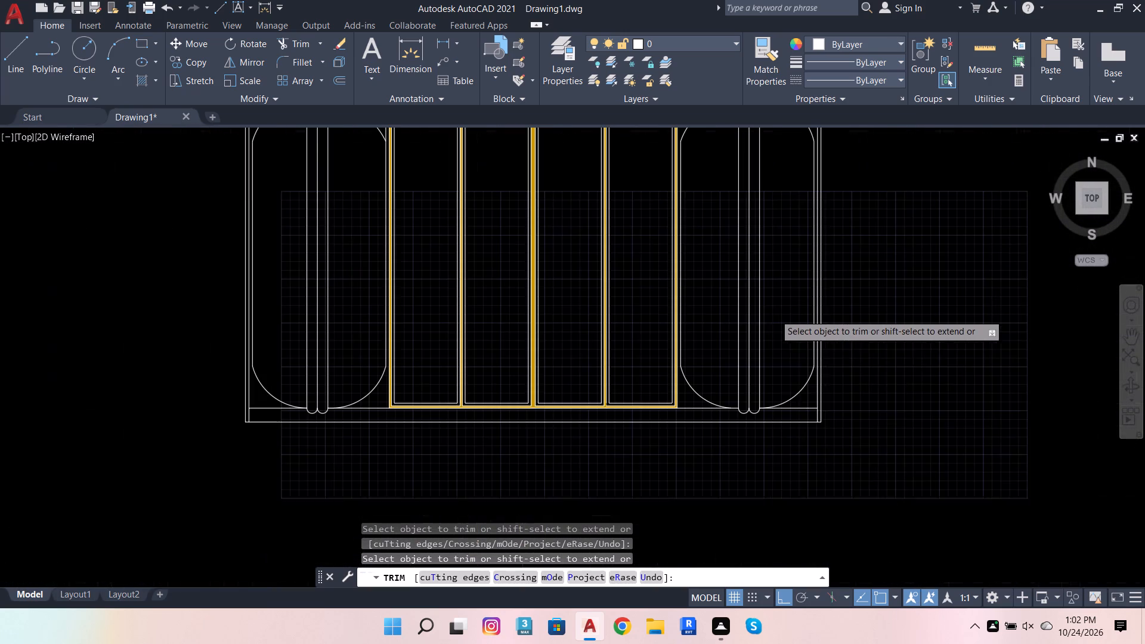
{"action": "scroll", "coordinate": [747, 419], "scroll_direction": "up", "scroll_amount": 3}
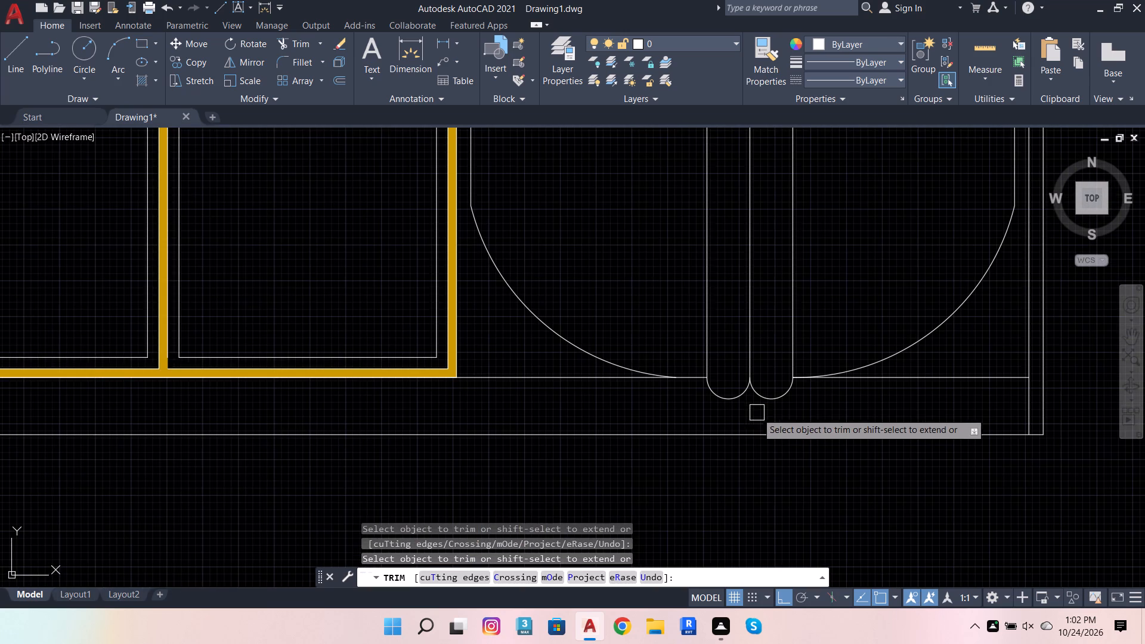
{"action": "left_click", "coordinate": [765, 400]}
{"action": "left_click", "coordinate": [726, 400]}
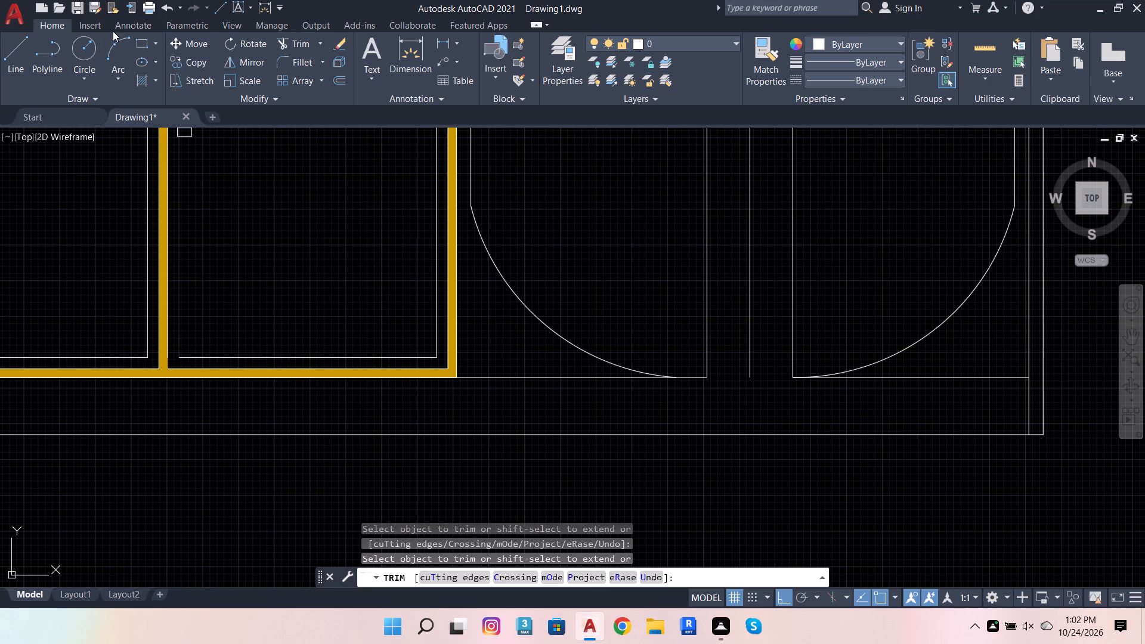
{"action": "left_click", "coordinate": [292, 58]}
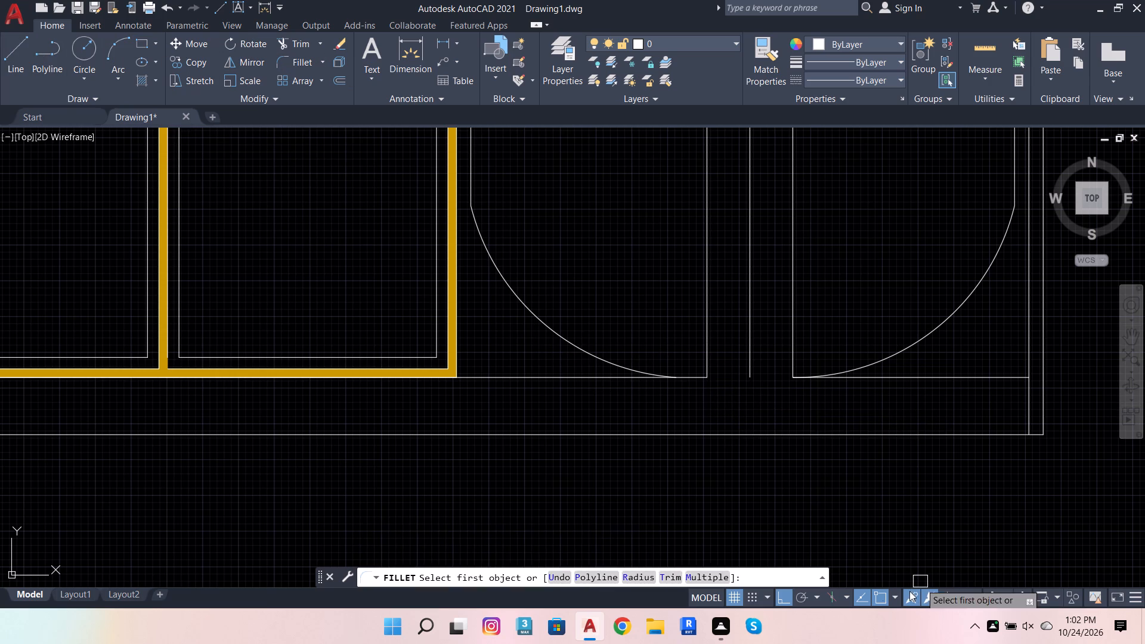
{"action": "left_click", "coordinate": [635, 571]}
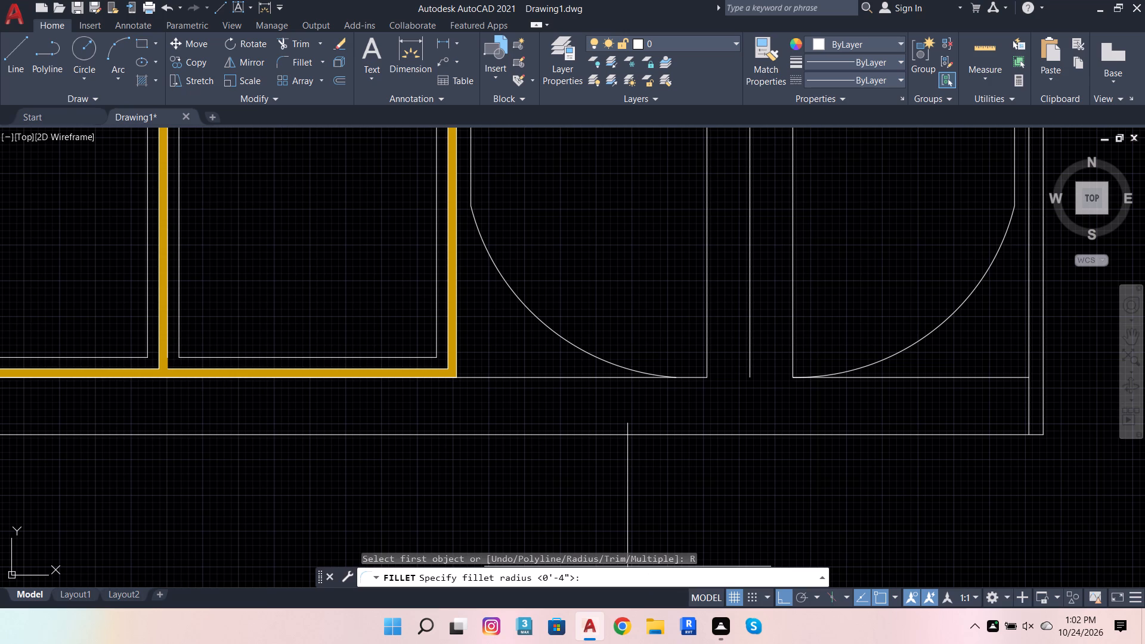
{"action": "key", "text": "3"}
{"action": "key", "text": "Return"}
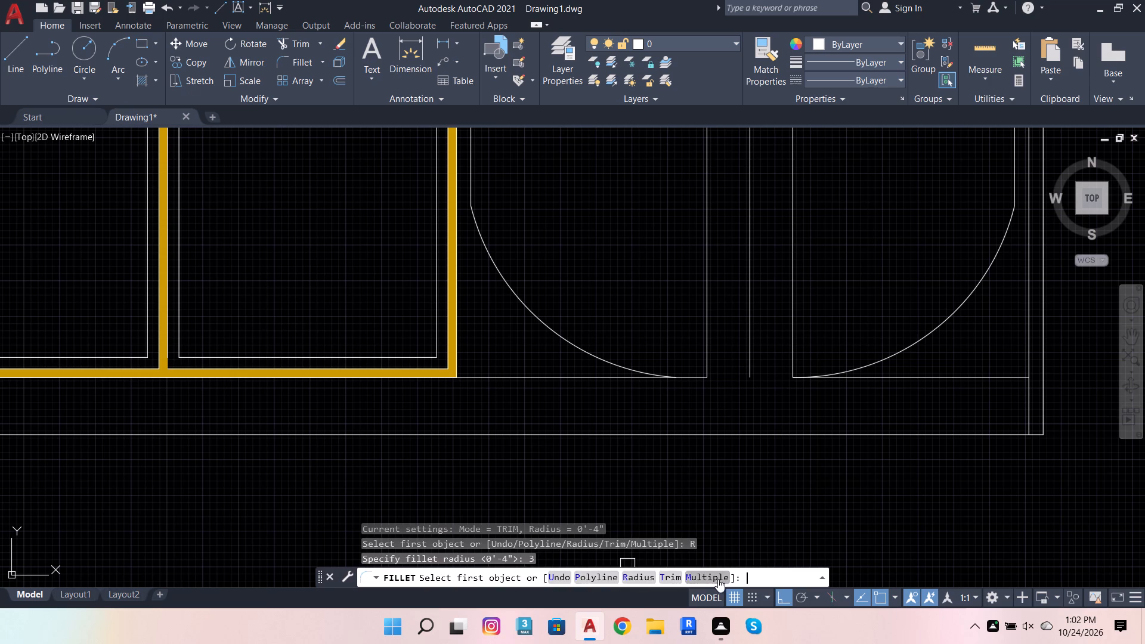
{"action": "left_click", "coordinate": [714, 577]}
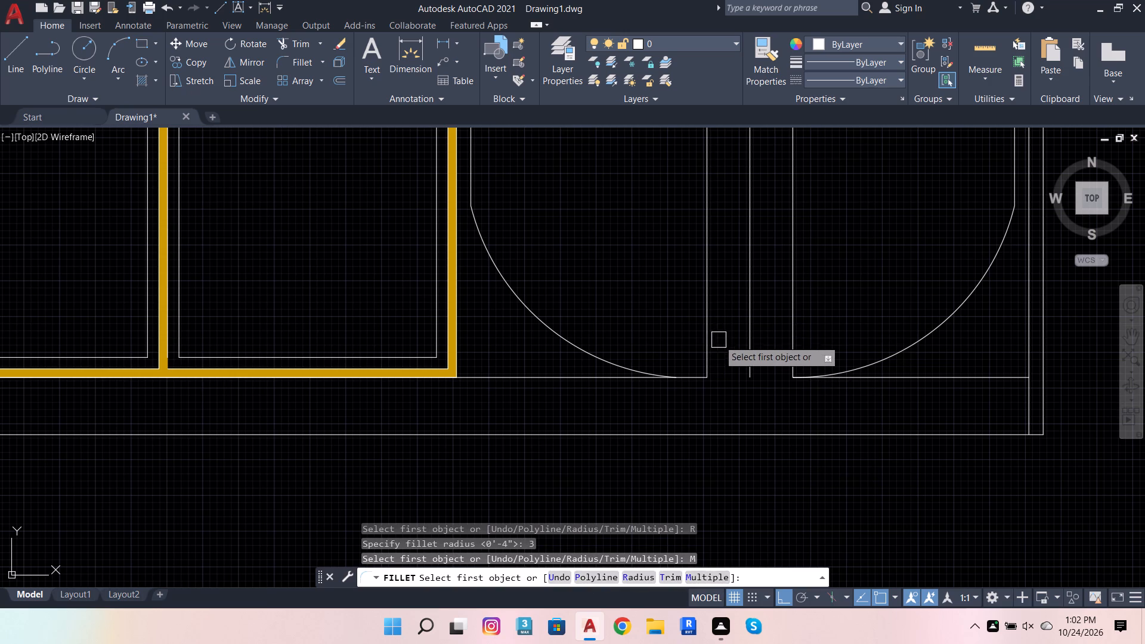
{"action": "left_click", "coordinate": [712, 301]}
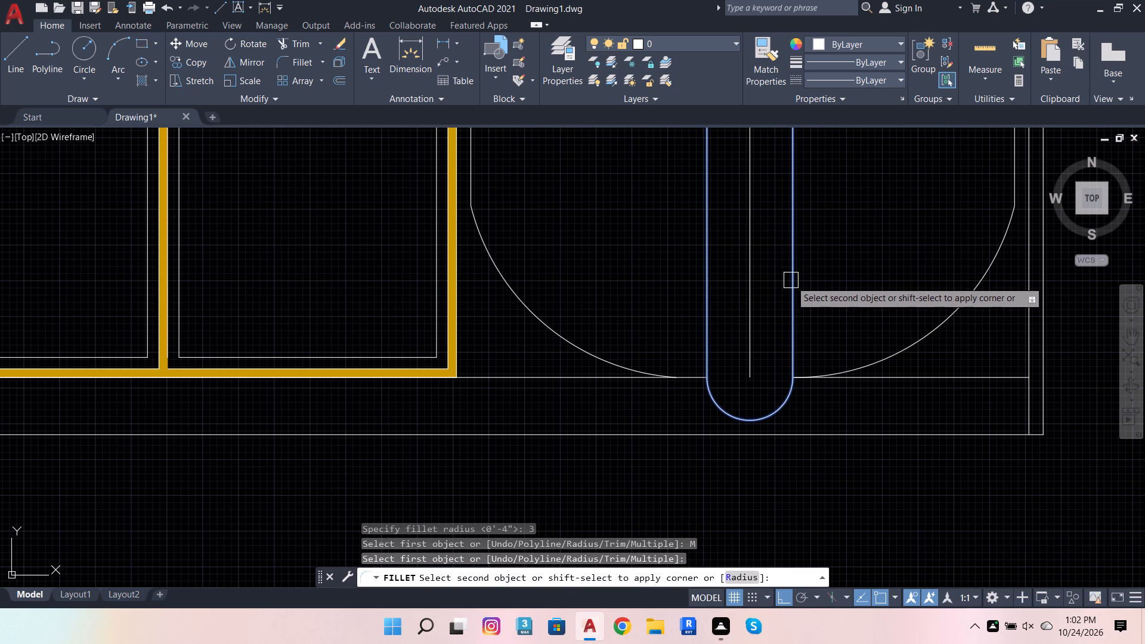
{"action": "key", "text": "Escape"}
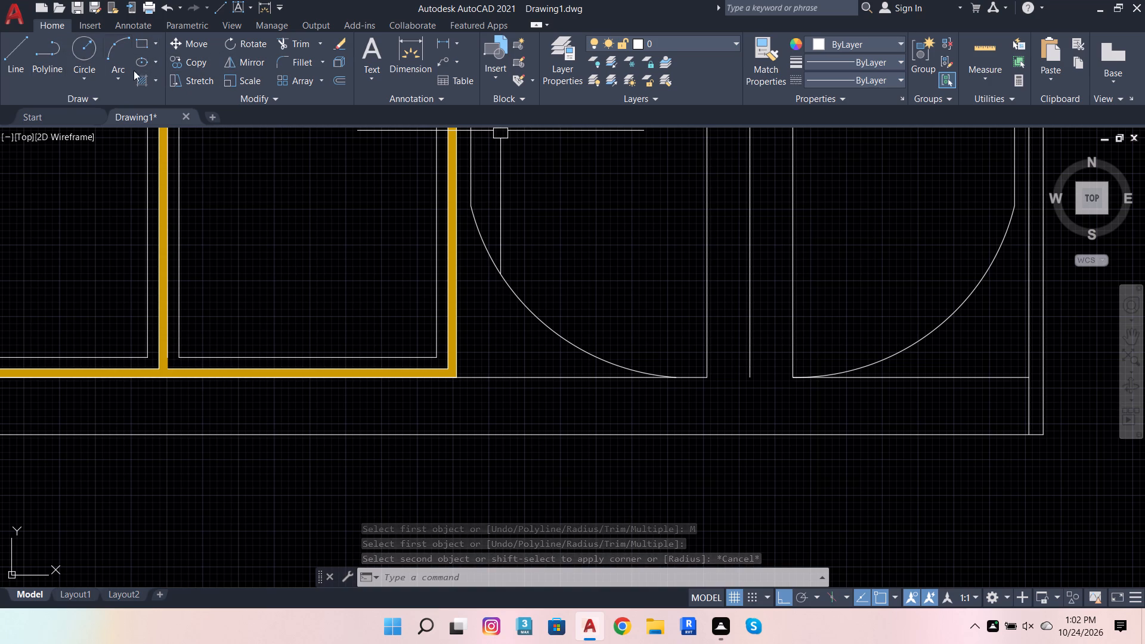
Draw a horizontal line about 9 inches long across the right panel's three middle verticals, just above their bottom ends.
{"action": "left_click", "coordinate": [5, 51]}
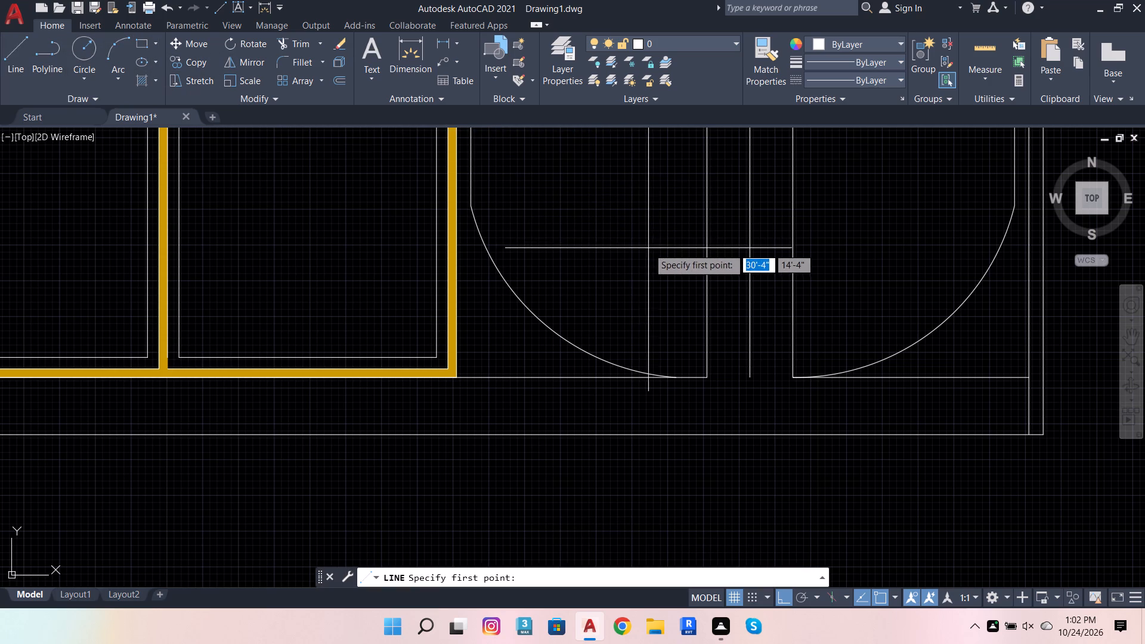
{"action": "scroll", "coordinate": [695, 364], "scroll_direction": "up", "scroll_amount": 3}
{"action": "left_click", "coordinate": [683, 360]}
{"action": "scroll", "coordinate": [753, 344], "scroll_direction": "down", "scroll_amount": 4}
{"action": "scroll", "coordinate": [824, 336], "scroll_direction": "up", "scroll_amount": 2}
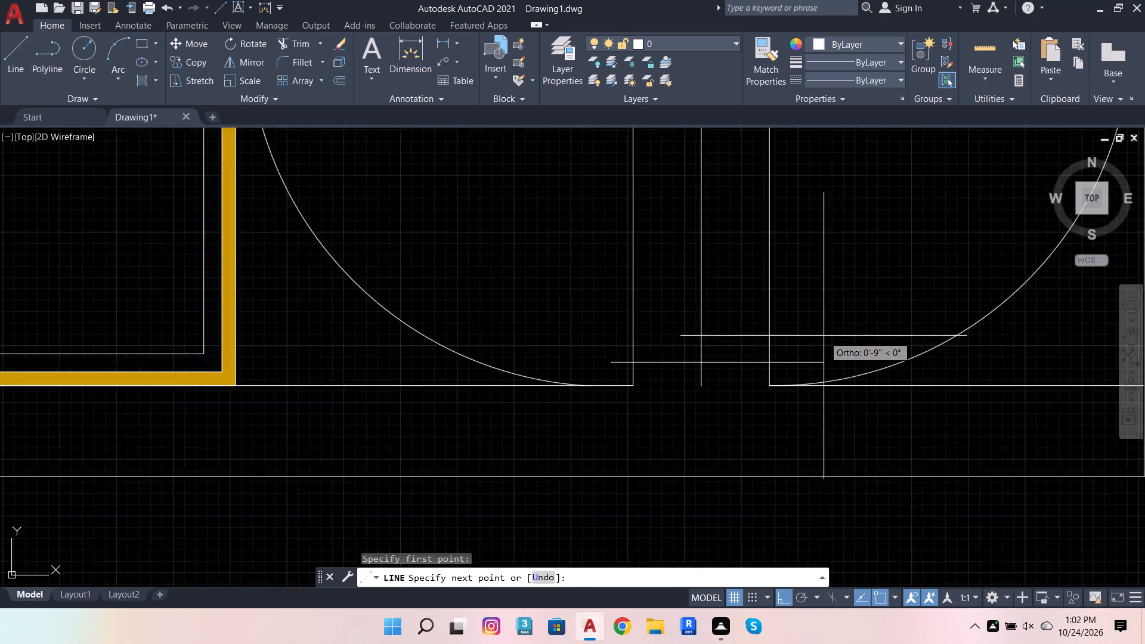
{"action": "scroll", "coordinate": [824, 336], "scroll_direction": "up", "scroll_amount": 1}
{"action": "left_click", "coordinate": [817, 343]}
Trim the lower ends of the right panel's two outer middle verticals below the new horizontal cross line.
{"action": "left_click", "coordinate": [312, 39]}
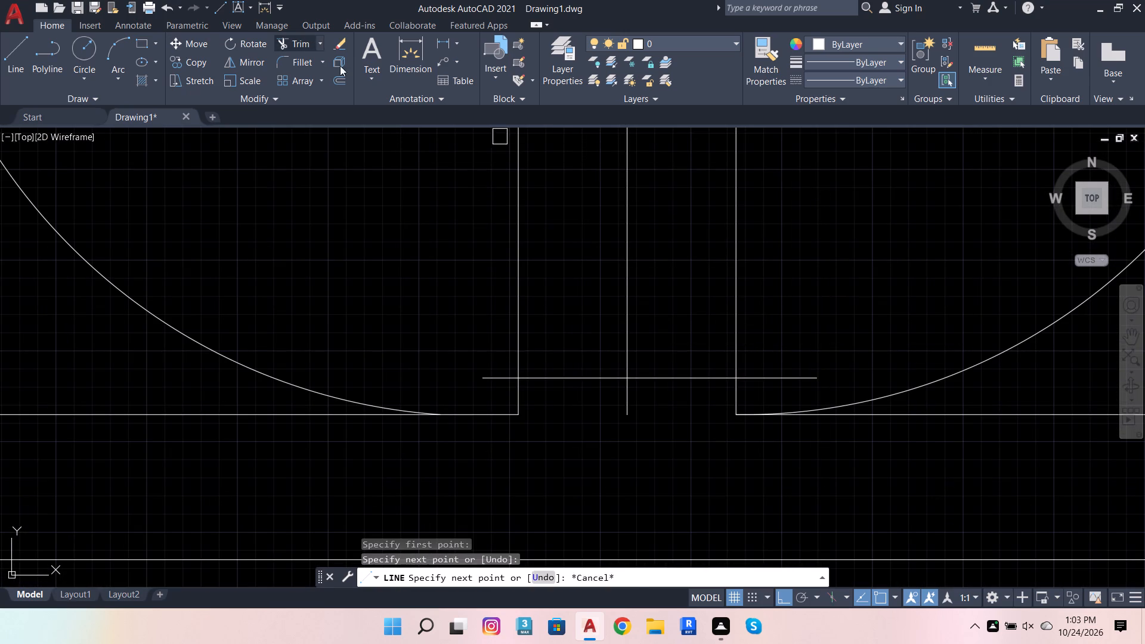
{"action": "left_click", "coordinate": [521, 393]}
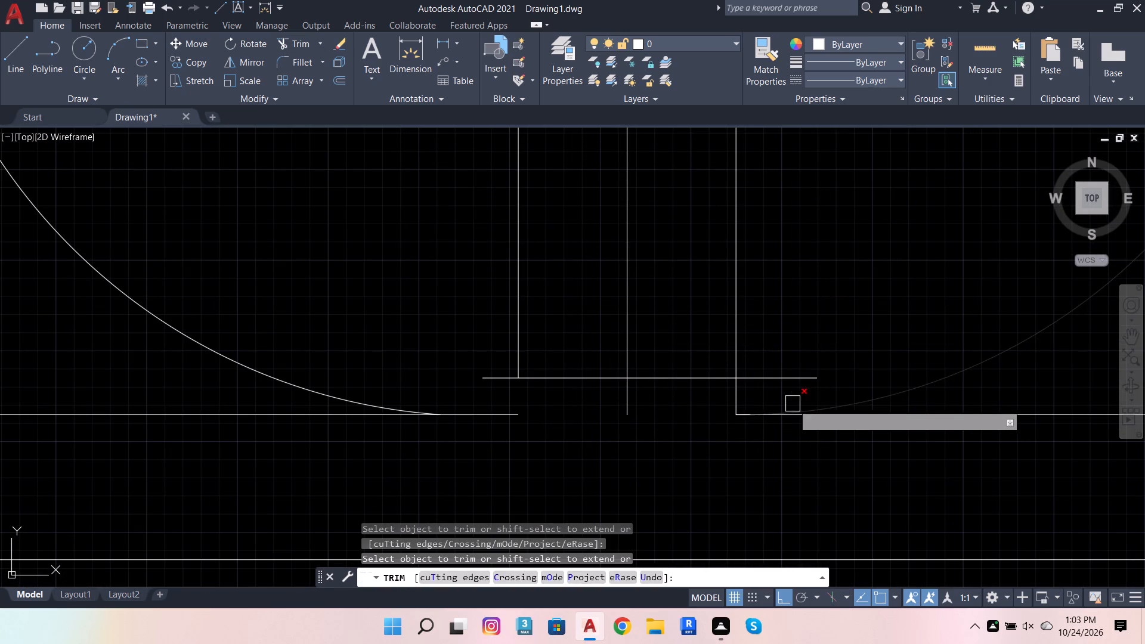
{"action": "left_click", "coordinate": [740, 392]}
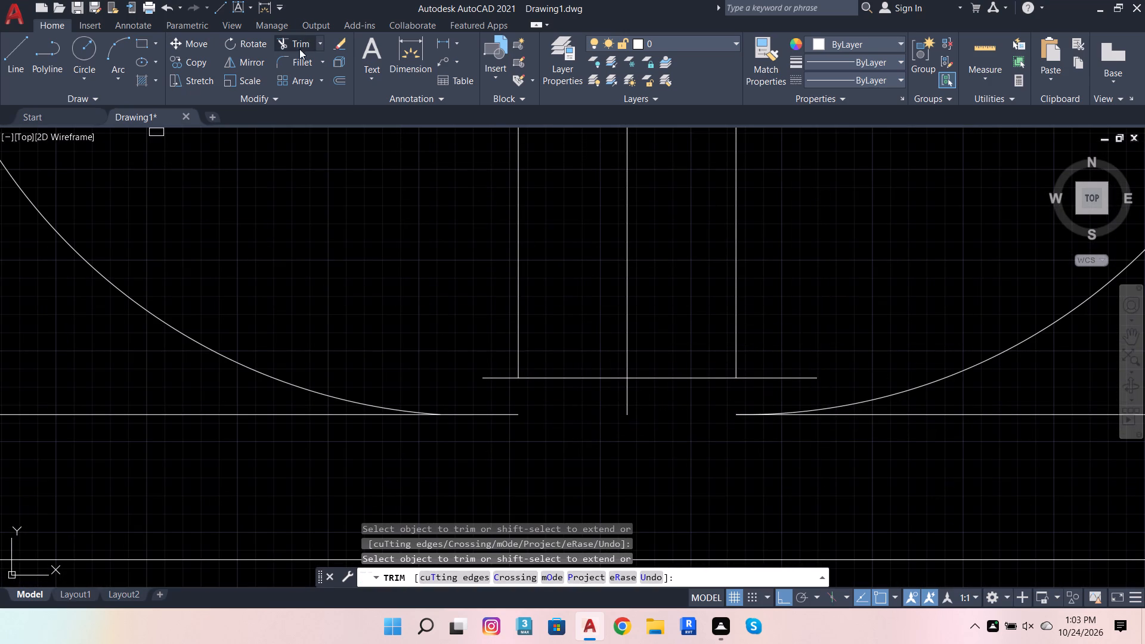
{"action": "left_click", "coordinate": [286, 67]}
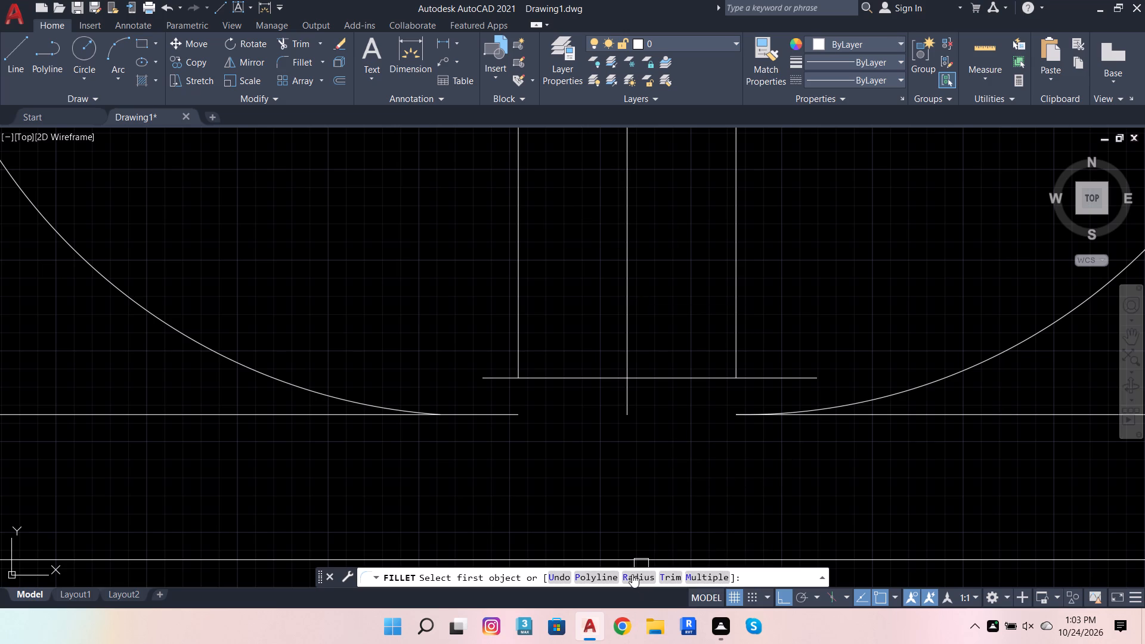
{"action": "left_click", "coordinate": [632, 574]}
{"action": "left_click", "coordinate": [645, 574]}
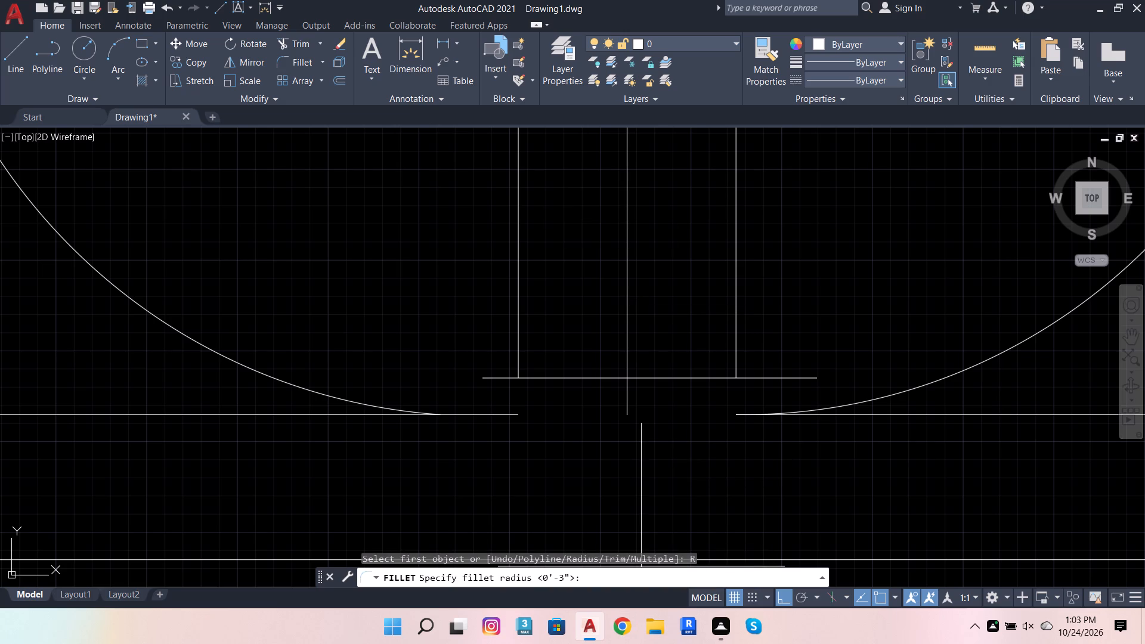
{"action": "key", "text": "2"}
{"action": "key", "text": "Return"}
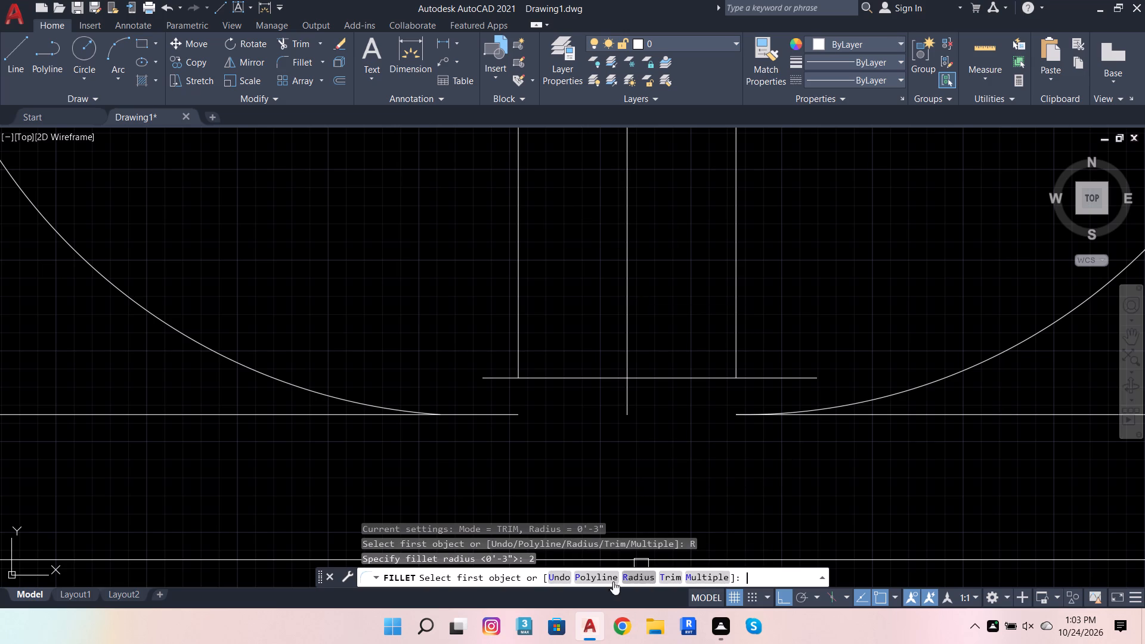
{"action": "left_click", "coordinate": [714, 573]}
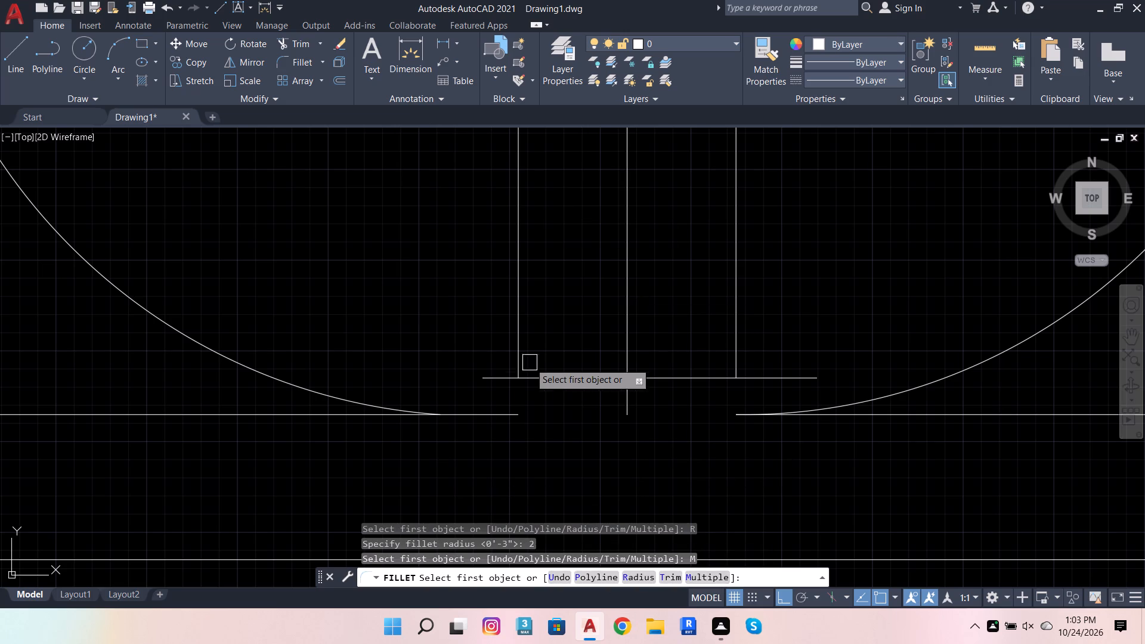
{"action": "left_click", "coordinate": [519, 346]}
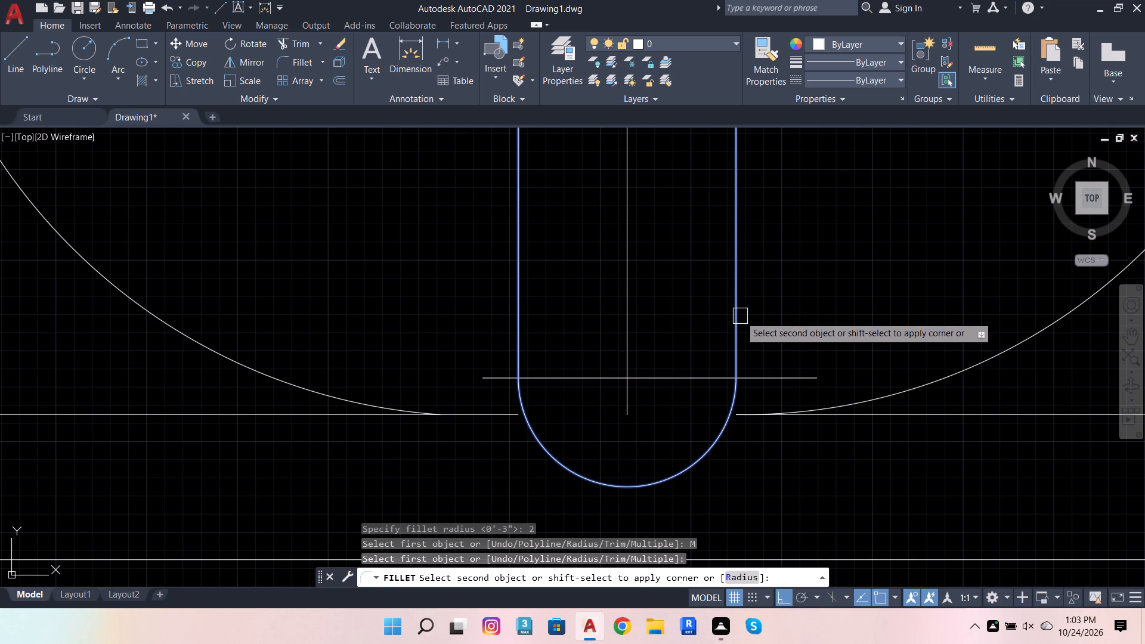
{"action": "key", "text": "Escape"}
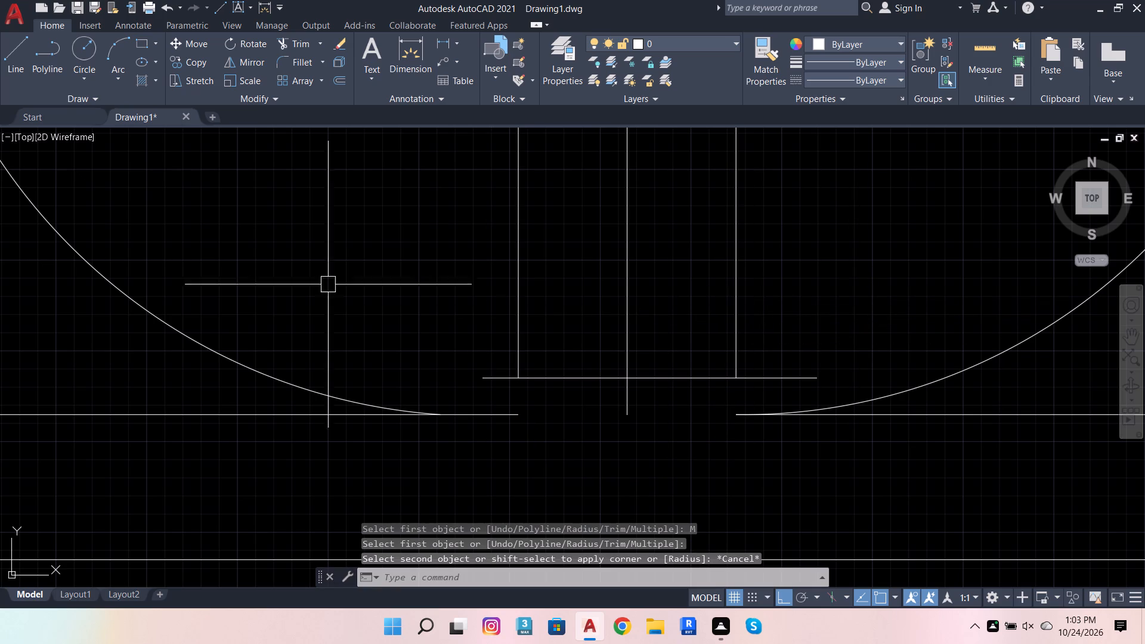
Fillet the bottom ends of the right panel's two outer middle verticals into one semicircular cap, with the radius set to 6.
{"action": "left_click", "coordinate": [304, 64]}
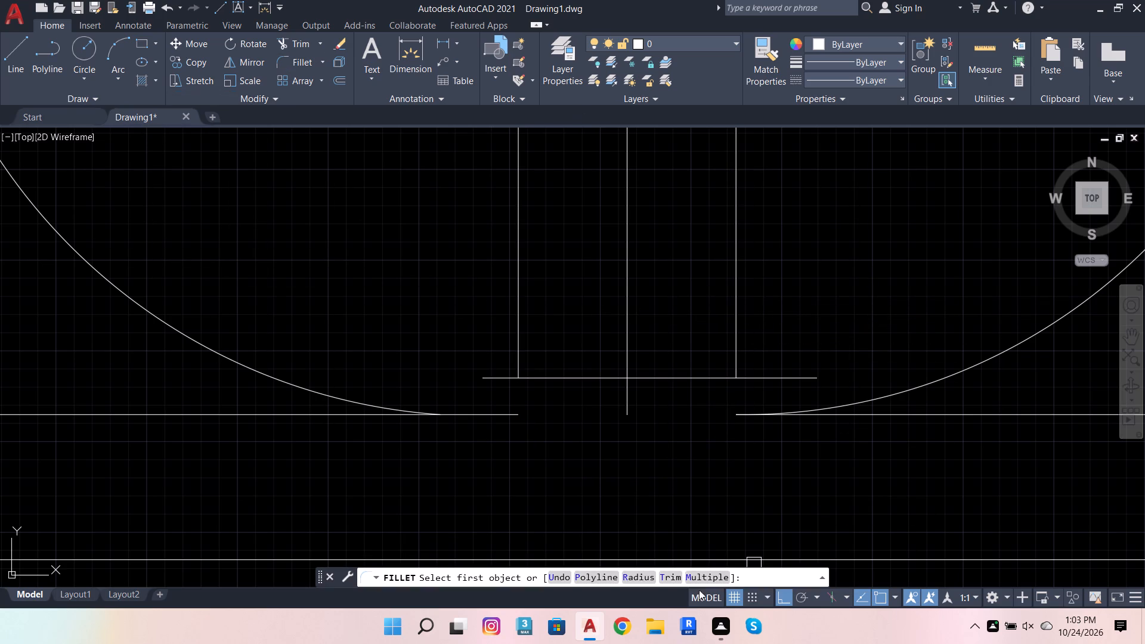
{"action": "left_click", "coordinate": [643, 574]}
{"action": "left_click", "coordinate": [654, 576]}
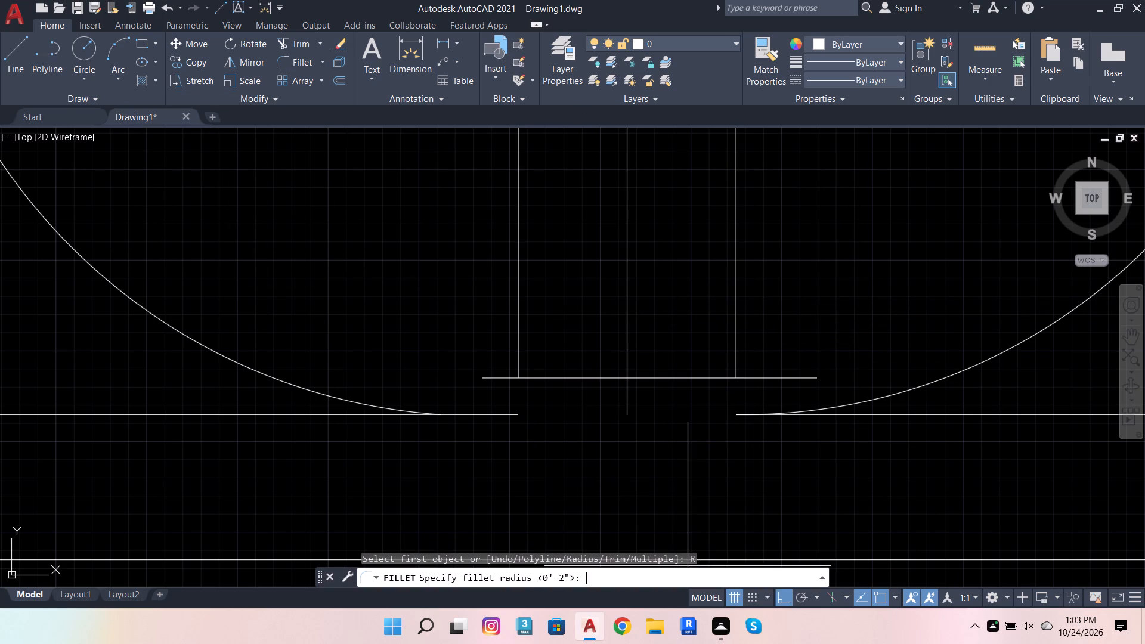
{"action": "key", "text": "6"}
{"action": "key", "text": "Return"}
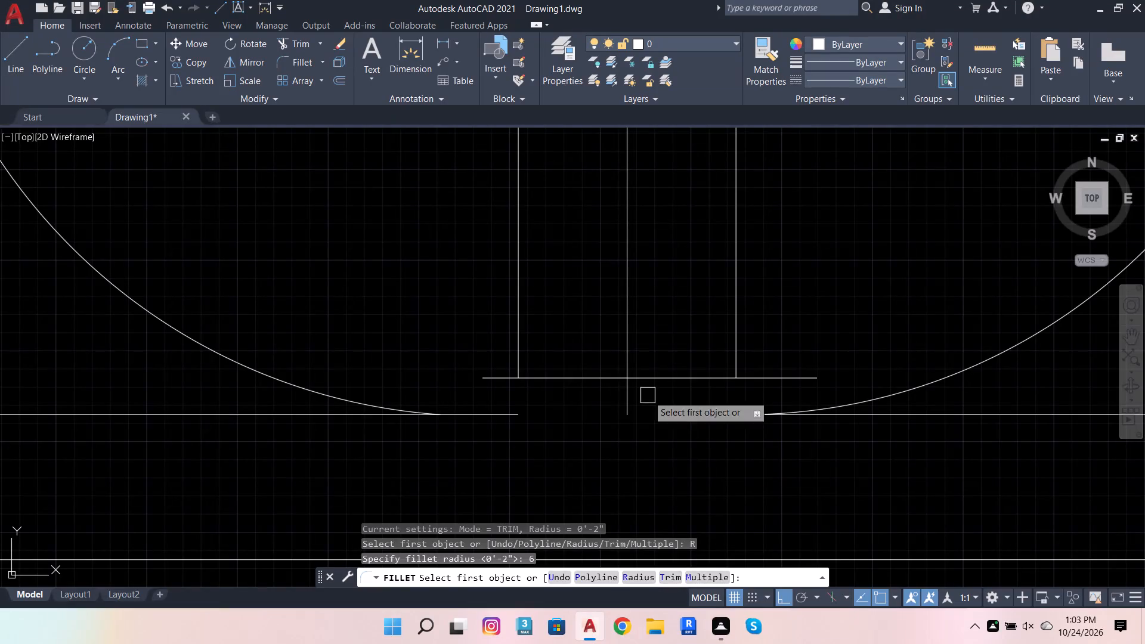
{"action": "left_click", "coordinate": [516, 324]}
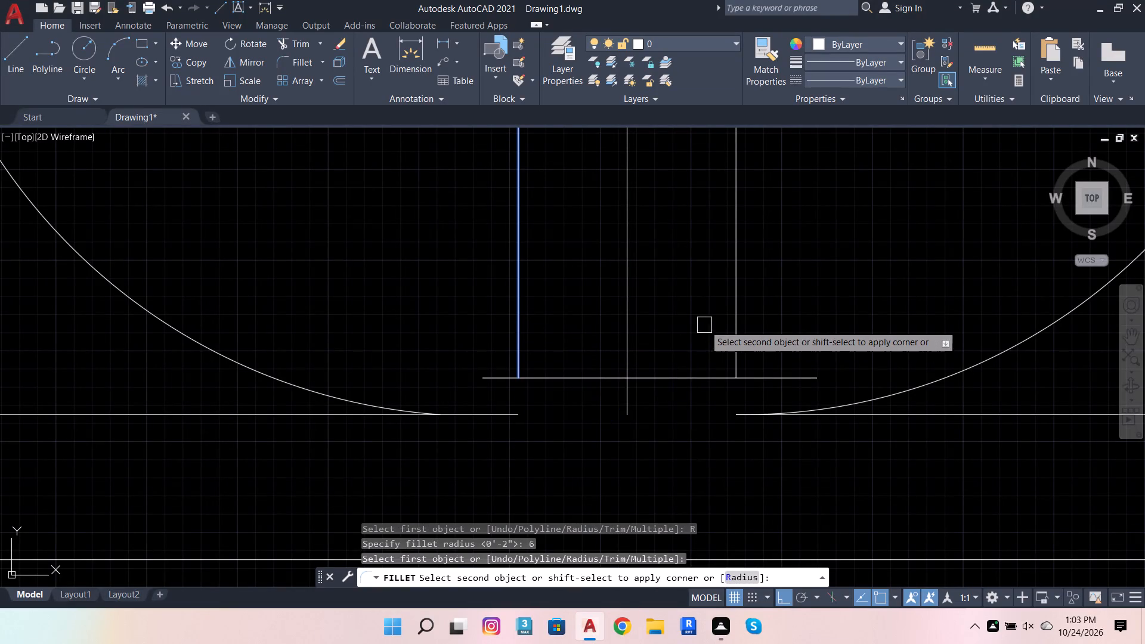
{"action": "left_click", "coordinate": [736, 321]}
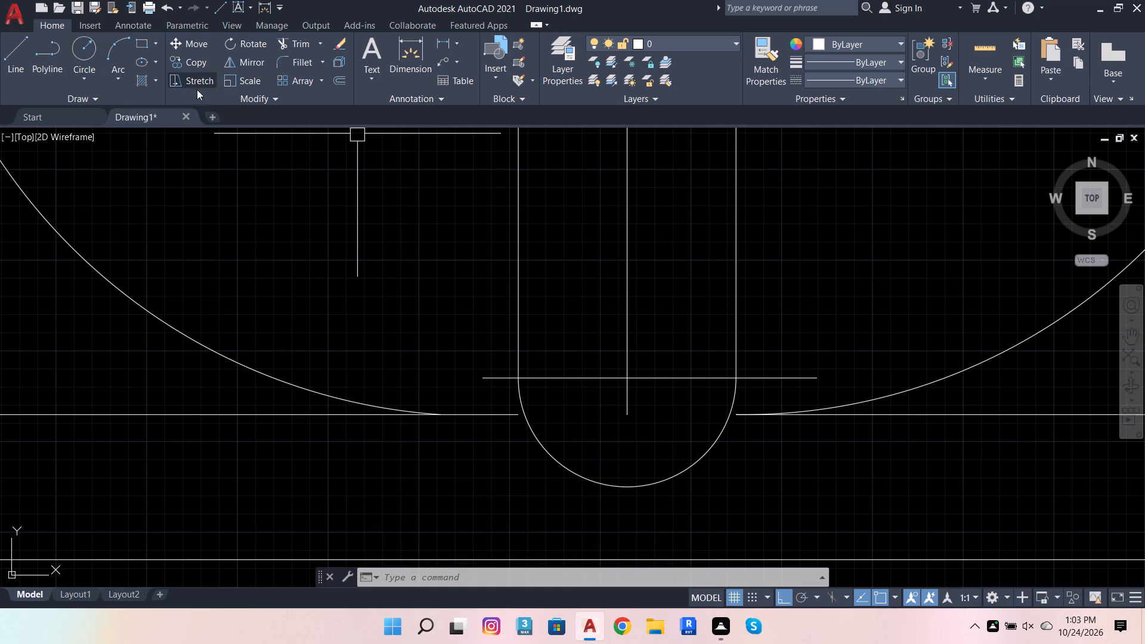
Copy the large semicircular cap and its horizontal cross line from the right panel to the bottom of the left panel's middle strips.
{"action": "scroll", "coordinate": [325, 137], "scroll_direction": "down", "scroll_amount": 3}
{"action": "scroll", "coordinate": [499, 289], "scroll_direction": "down", "scroll_amount": 3}
{"action": "scroll", "coordinate": [432, 272], "scroll_direction": "up", "scroll_amount": 3}
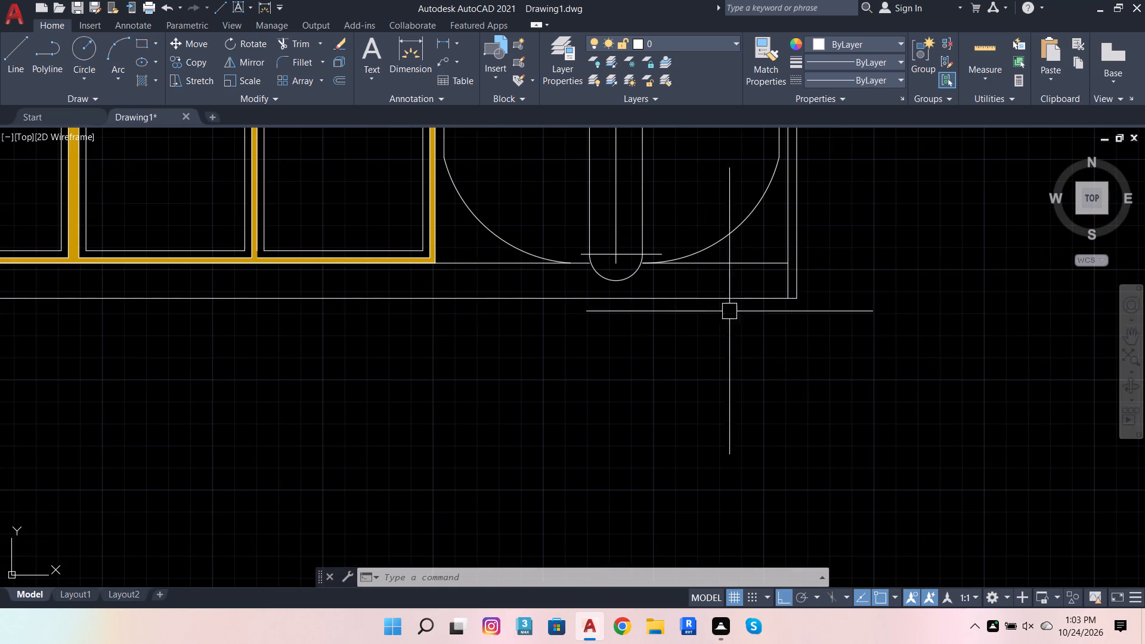
{"action": "left_click", "coordinate": [636, 267]}
{"action": "key", "text": "Escape"}
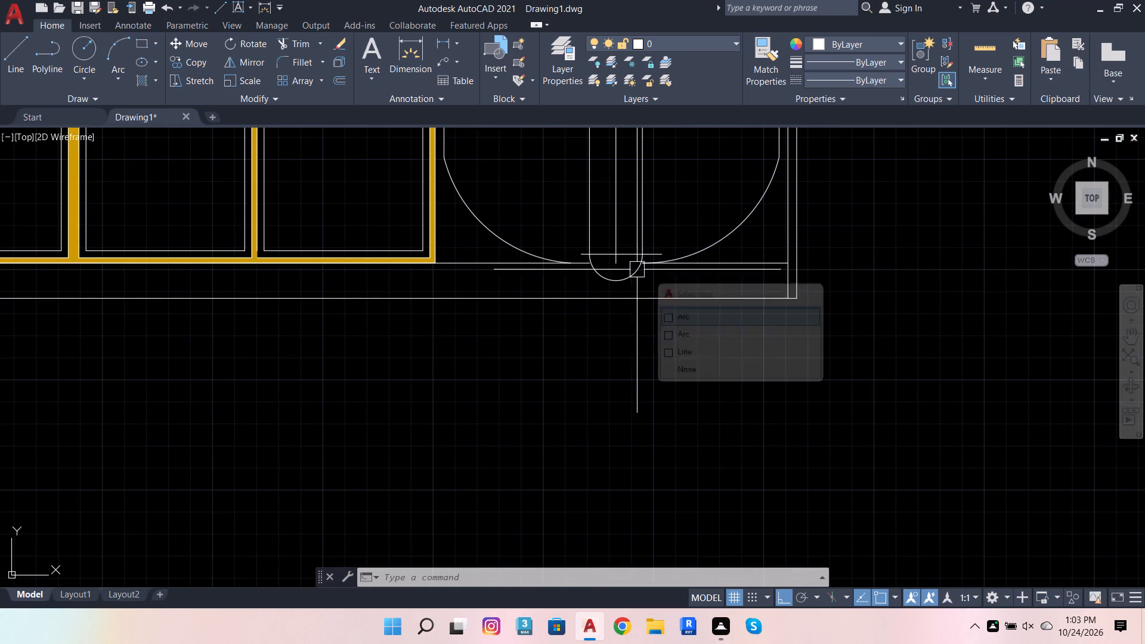
{"action": "left_click", "coordinate": [614, 278]}
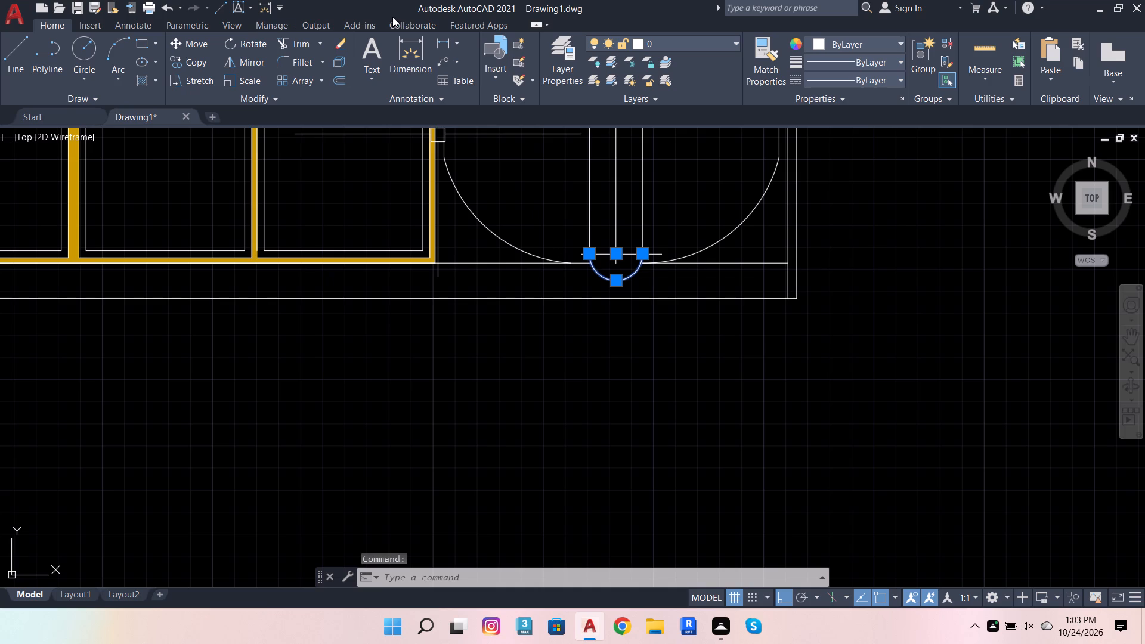
{"action": "scroll", "coordinate": [664, 243], "scroll_direction": "up", "scroll_amount": 3}
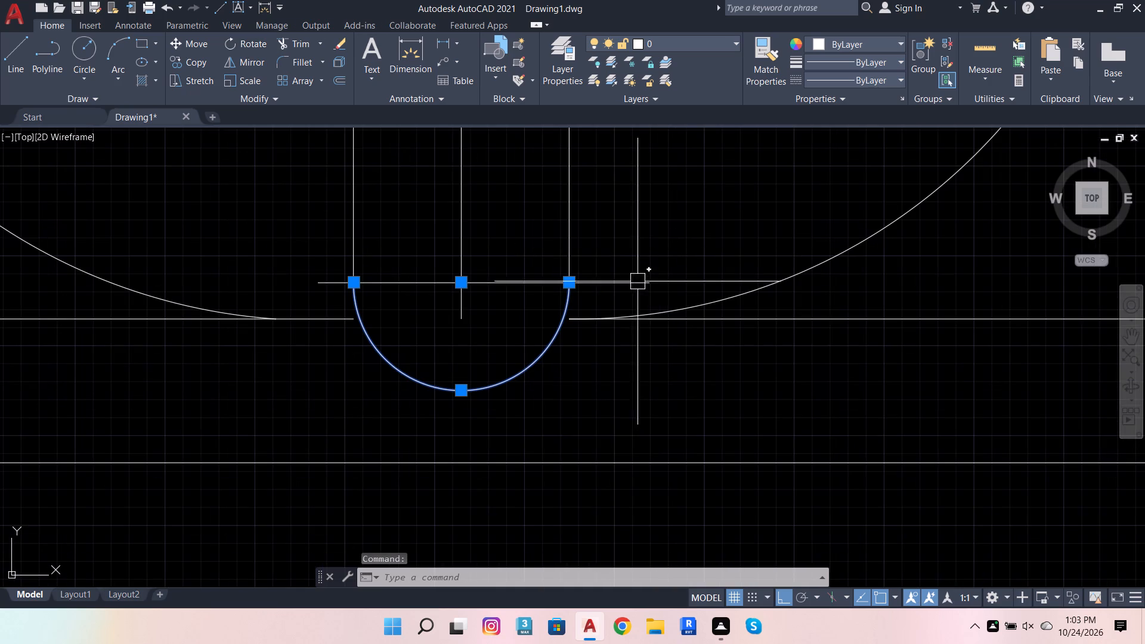
{"action": "left_click", "coordinate": [635, 287]}
{"action": "scroll", "coordinate": [661, 297], "scroll_direction": "down", "scroll_amount": 6}
{"action": "scroll", "coordinate": [668, 314], "scroll_direction": "up", "scroll_amount": 4}
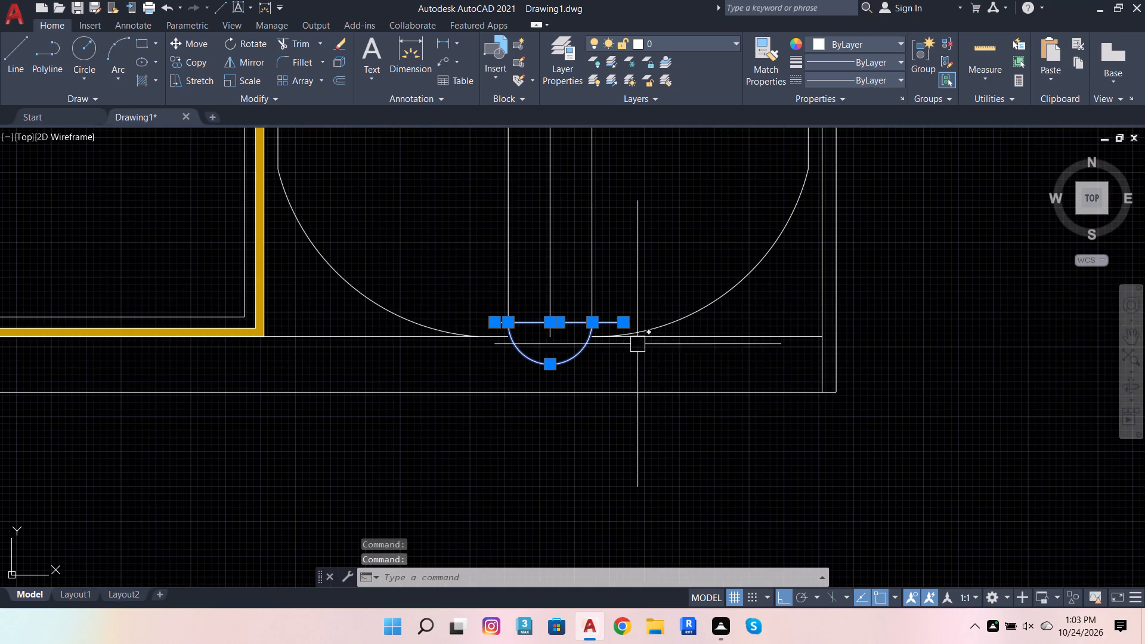
{"action": "scroll", "coordinate": [618, 346], "scroll_direction": "up", "scroll_amount": 3}
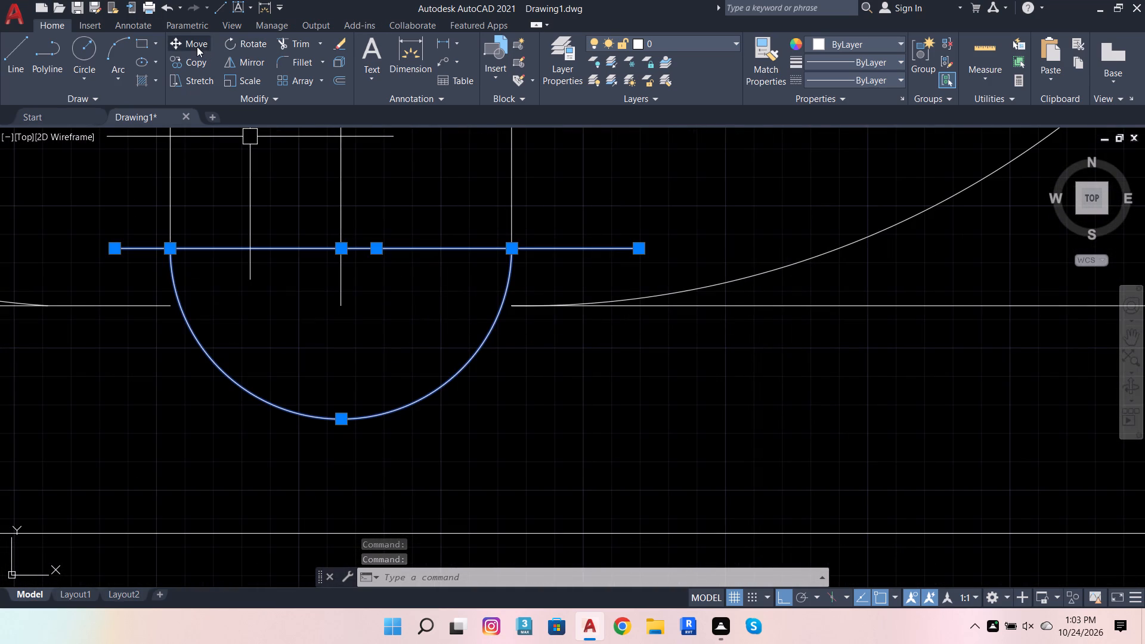
{"action": "left_click", "coordinate": [198, 61]}
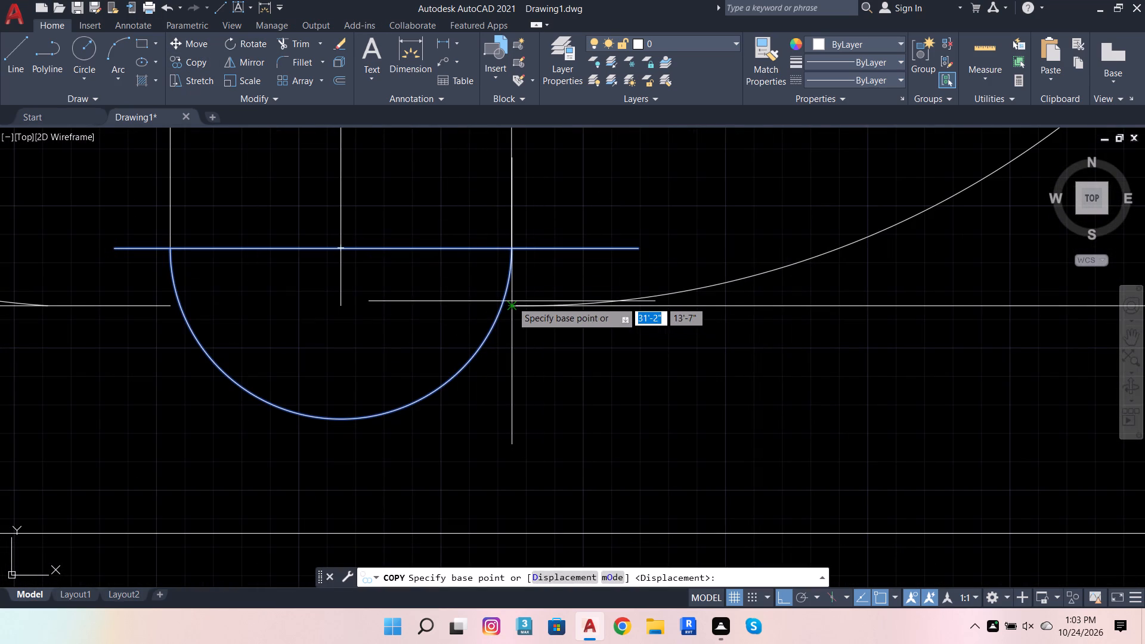
{"action": "left_click", "coordinate": [515, 307]}
{"action": "scroll", "coordinate": [804, 321], "scroll_direction": "down", "scroll_amount": 5}
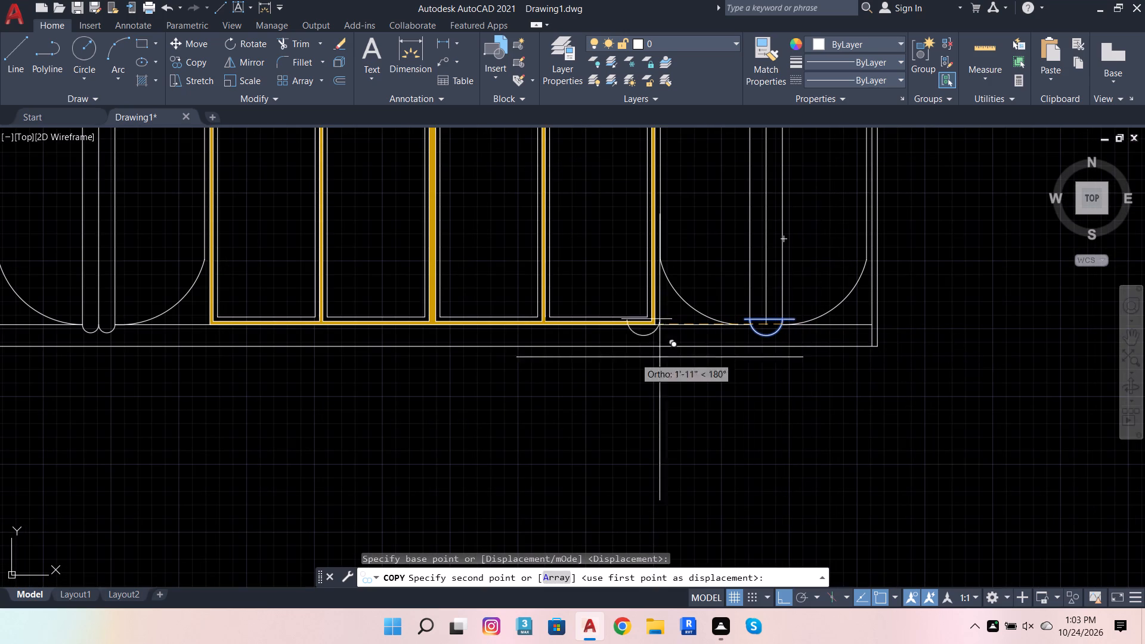
{"action": "scroll", "coordinate": [79, 333], "scroll_direction": "up", "scroll_amount": 3}
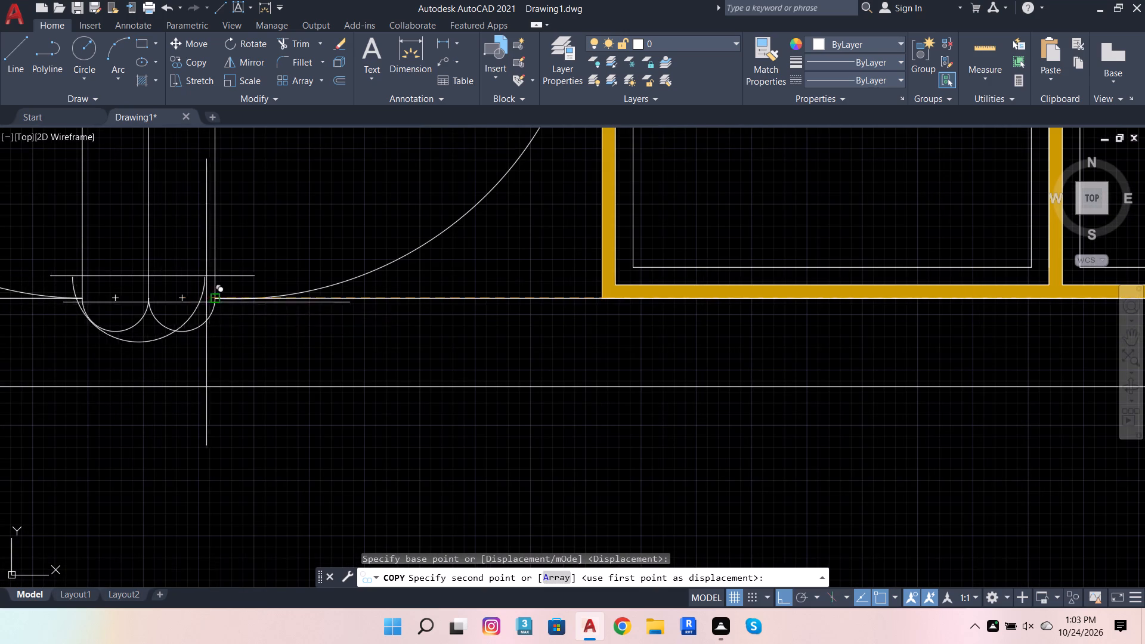
{"action": "left_click", "coordinate": [221, 301]}
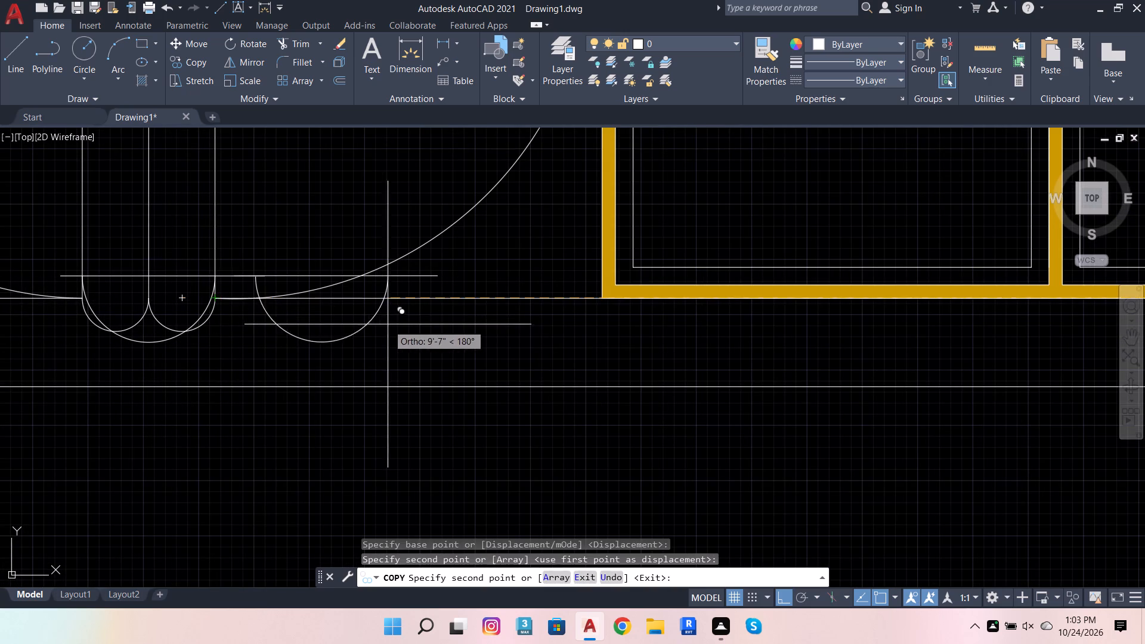
{"action": "key", "text": "grave"}
{"action": "scroll", "coordinate": [156, 329], "scroll_direction": "up", "scroll_amount": 2}
{"action": "key", "text": "Escape"}
{"action": "key", "text": "Escape"}
{"action": "key", "text": "Escape"}
{"action": "key", "text": "Escape"}
Delete the two small semicircular caps and the copied horizontal line at the bottom of the left panel's middle strips.
{"action": "left_click", "coordinate": [182, 320]}
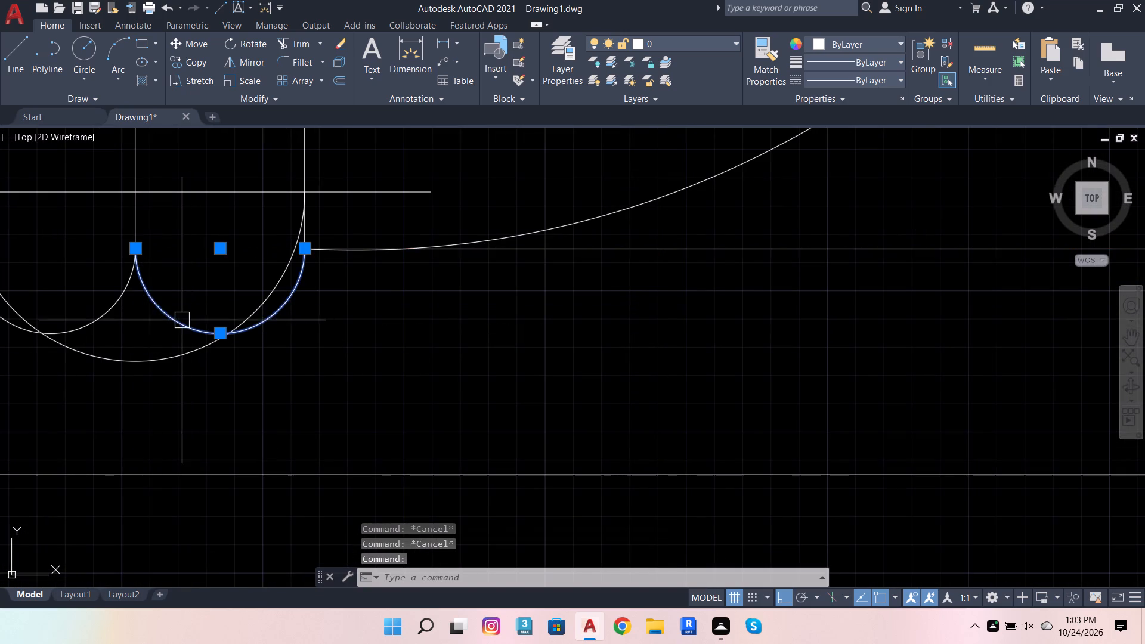
{"action": "left_click", "coordinate": [123, 302]}
{"action": "scroll", "coordinate": [230, 270], "scroll_direction": "down", "scroll_amount": 2}
{"action": "left_click", "coordinate": [229, 237]}
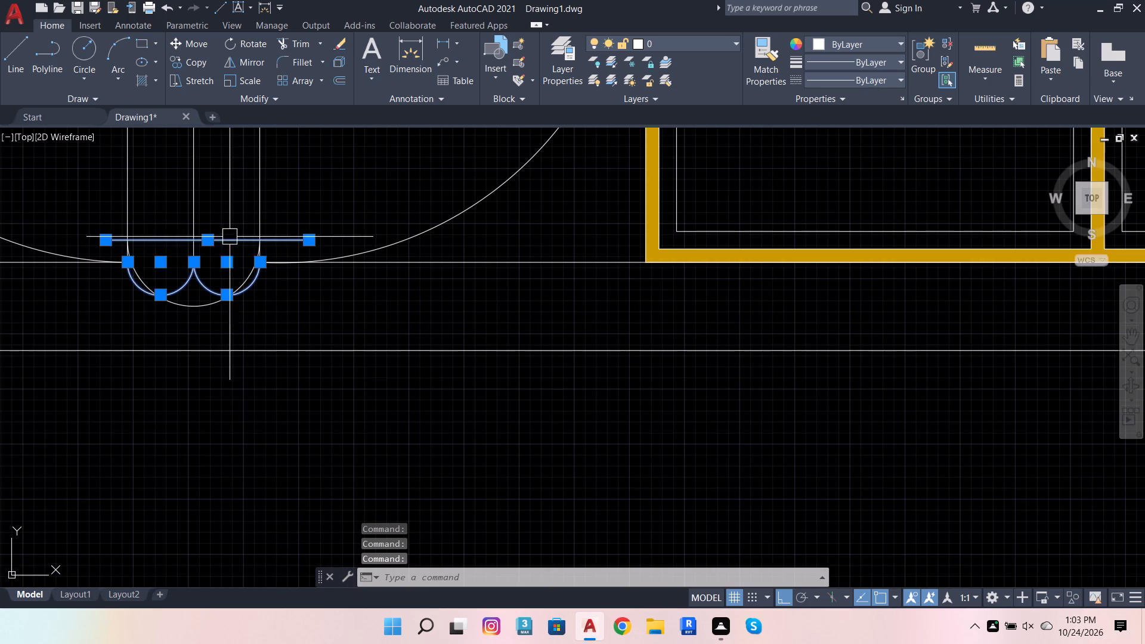
{"action": "scroll", "coordinate": [561, 332], "scroll_direction": "down", "scroll_amount": 1}
{"action": "key", "text": "shift+Delete"}
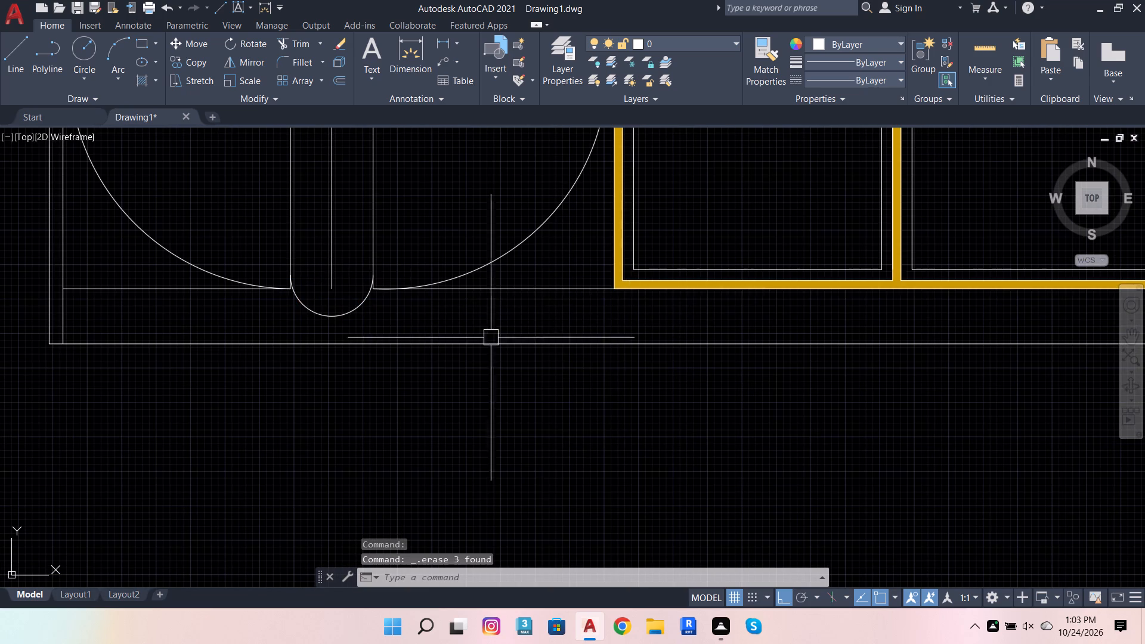
With Trim's extend option, lengthen the left panel's centre vertical down to the lower base line and its lower curves inward at the large cap.
{"action": "scroll", "coordinate": [316, 282], "scroll_direction": "up", "scroll_amount": 2}
{"action": "scroll", "coordinate": [405, 216], "scroll_direction": "down", "scroll_amount": 3}
{"action": "scroll", "coordinate": [381, 237], "scroll_direction": "up", "scroll_amount": 3}
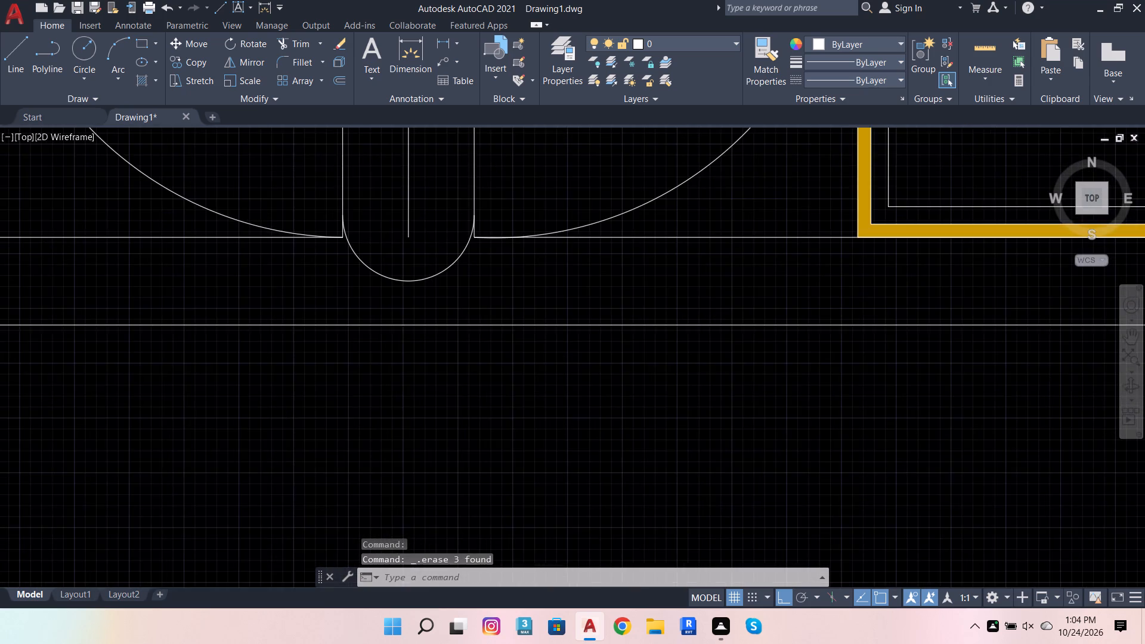
{"action": "scroll", "coordinate": [286, 258], "scroll_direction": "up", "scroll_amount": 3}
{"action": "scroll", "coordinate": [377, 216], "scroll_direction": "down", "scroll_amount": 2}
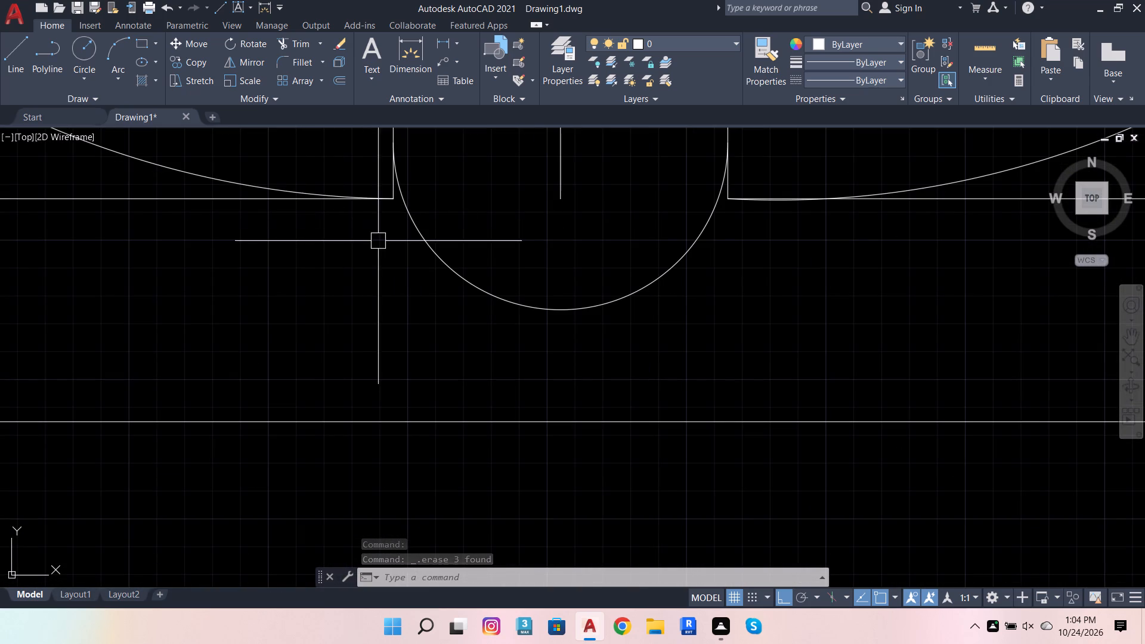
{"action": "left_click", "coordinate": [284, 44]}
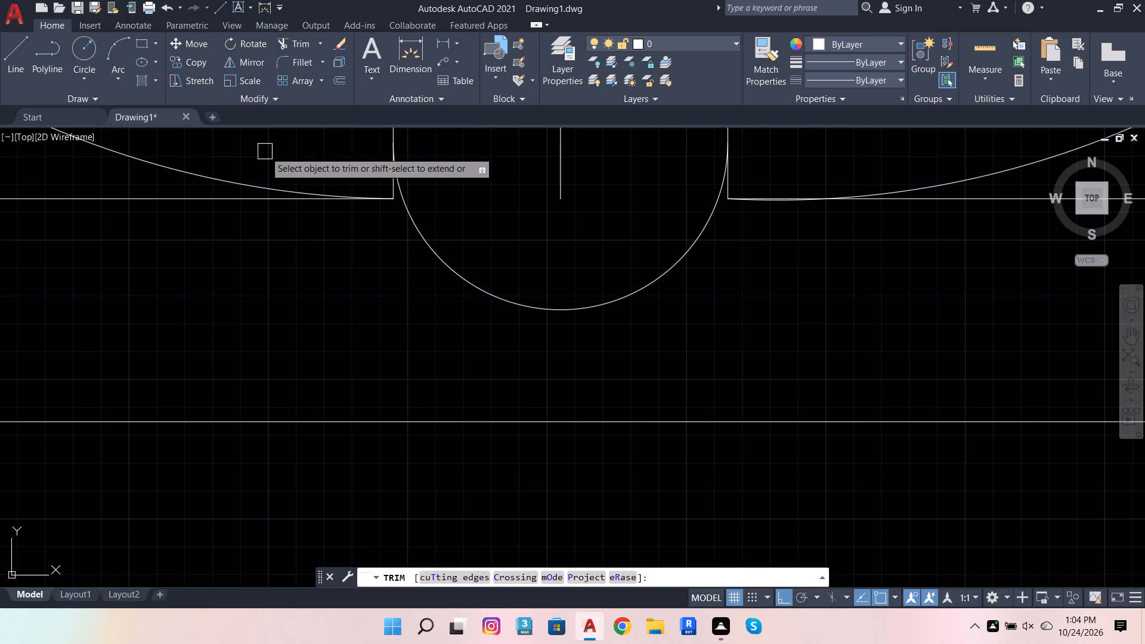
{"action": "left_click", "coordinate": [250, 179], "text": "shift"}
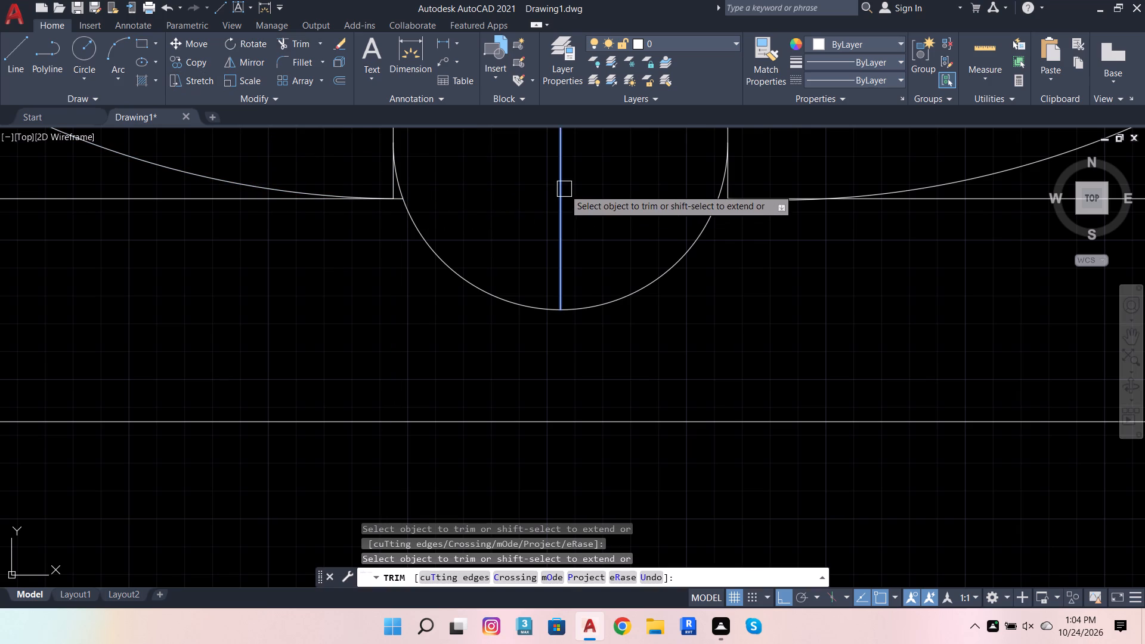
{"action": "scroll", "coordinate": [560, 250], "scroll_direction": "down", "scroll_amount": 1, "text": "shift"}
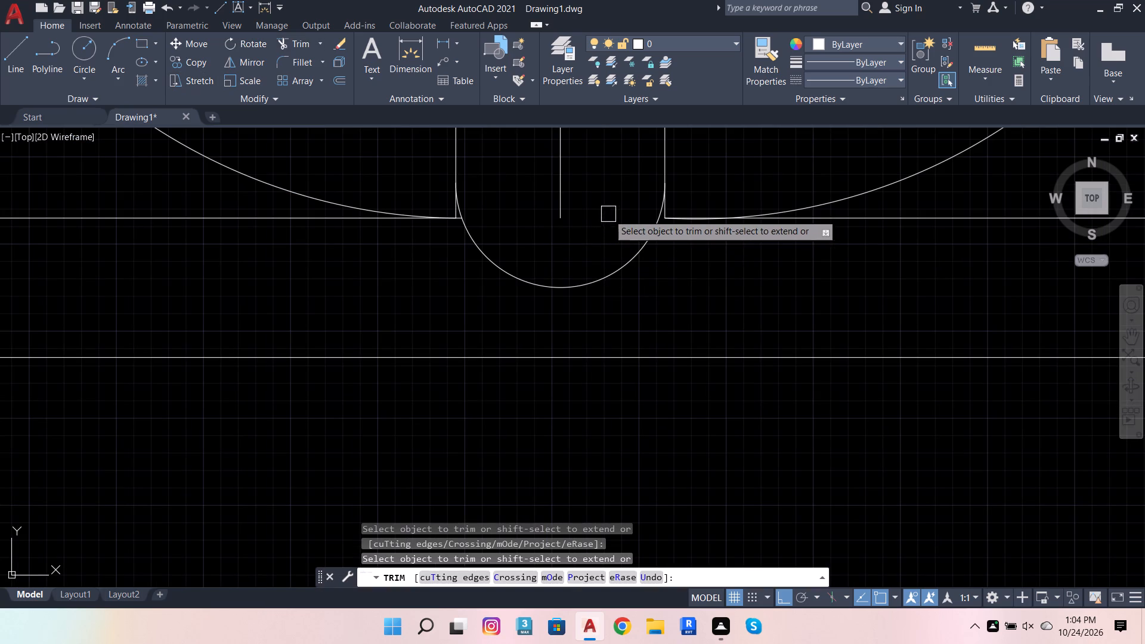
{"action": "left_click", "coordinate": [557, 178], "text": "shift"}
{"action": "left_click", "coordinate": [565, 210], "text": "shift"}
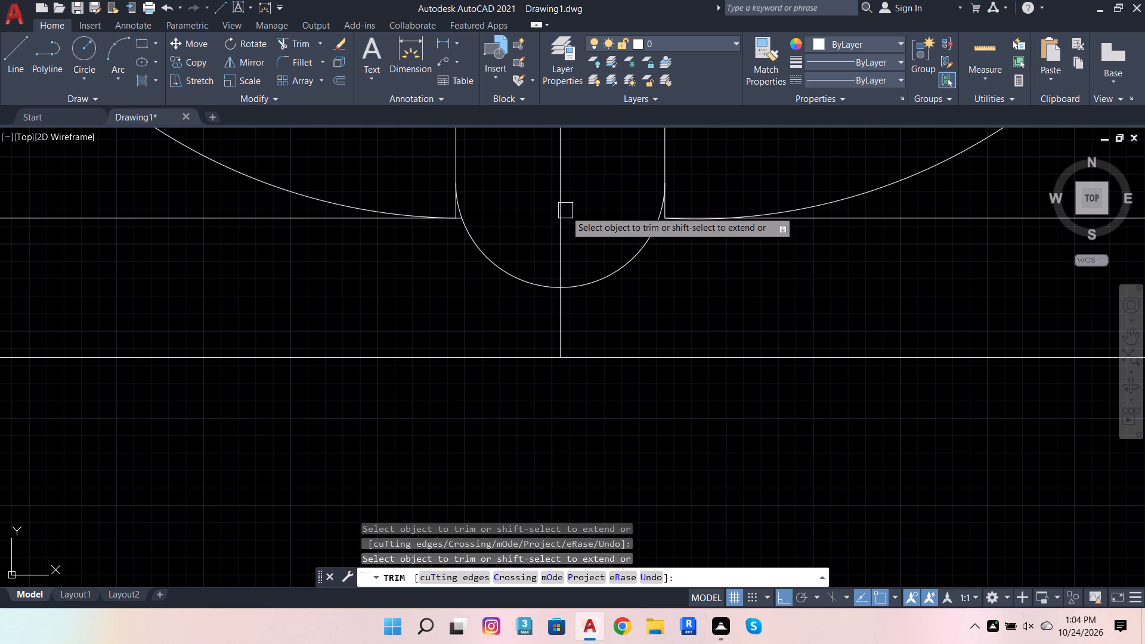
{"action": "left_click", "coordinate": [803, 204], "text": "shift"}
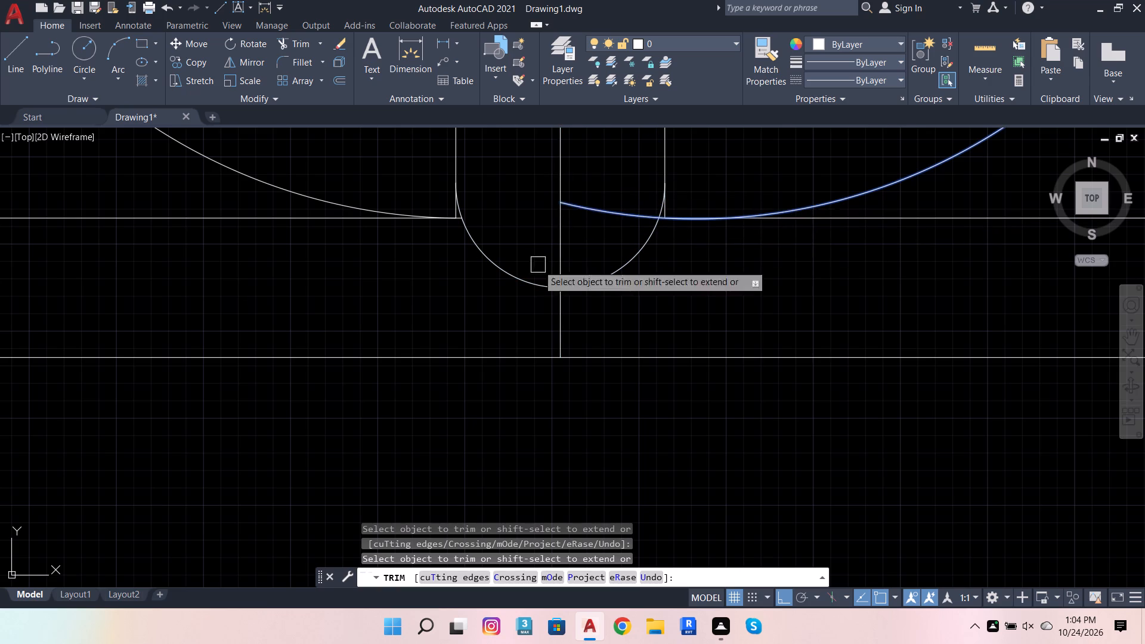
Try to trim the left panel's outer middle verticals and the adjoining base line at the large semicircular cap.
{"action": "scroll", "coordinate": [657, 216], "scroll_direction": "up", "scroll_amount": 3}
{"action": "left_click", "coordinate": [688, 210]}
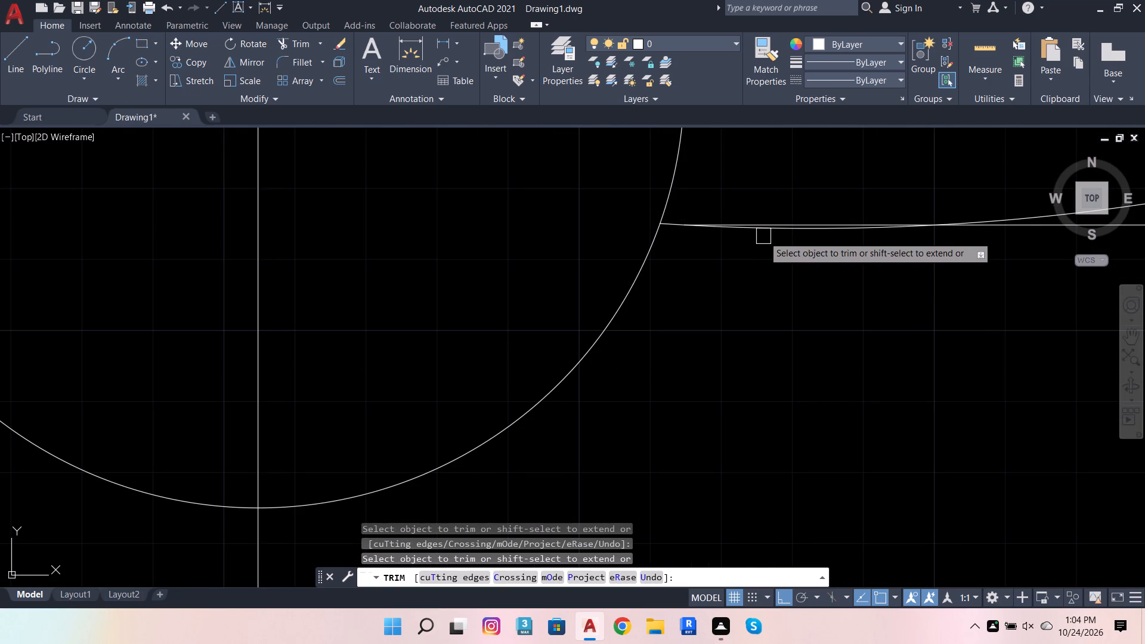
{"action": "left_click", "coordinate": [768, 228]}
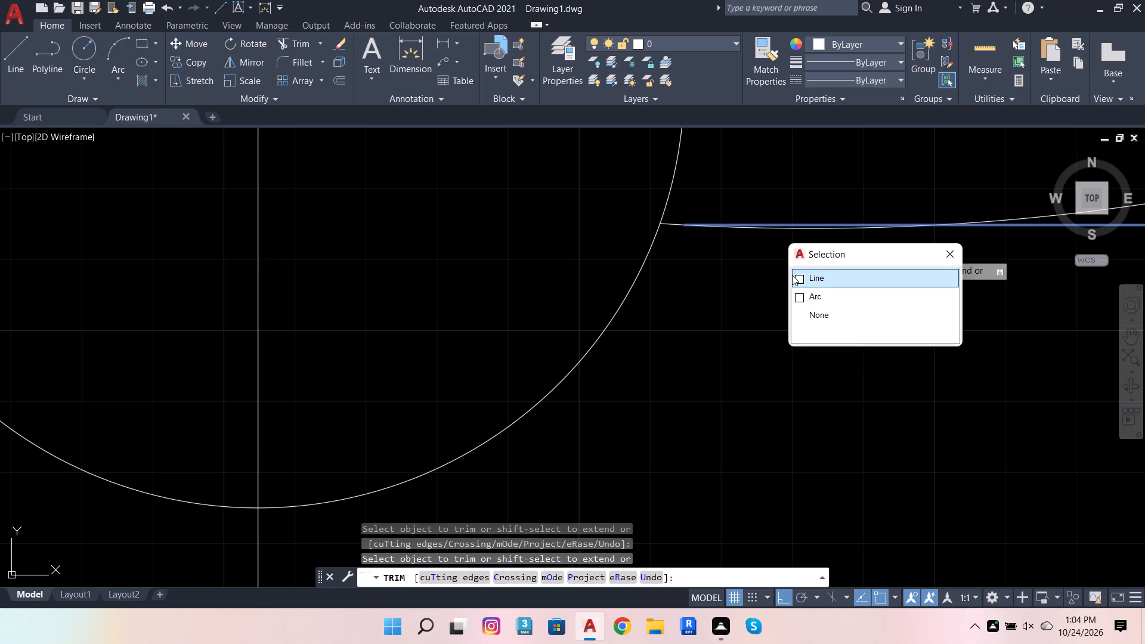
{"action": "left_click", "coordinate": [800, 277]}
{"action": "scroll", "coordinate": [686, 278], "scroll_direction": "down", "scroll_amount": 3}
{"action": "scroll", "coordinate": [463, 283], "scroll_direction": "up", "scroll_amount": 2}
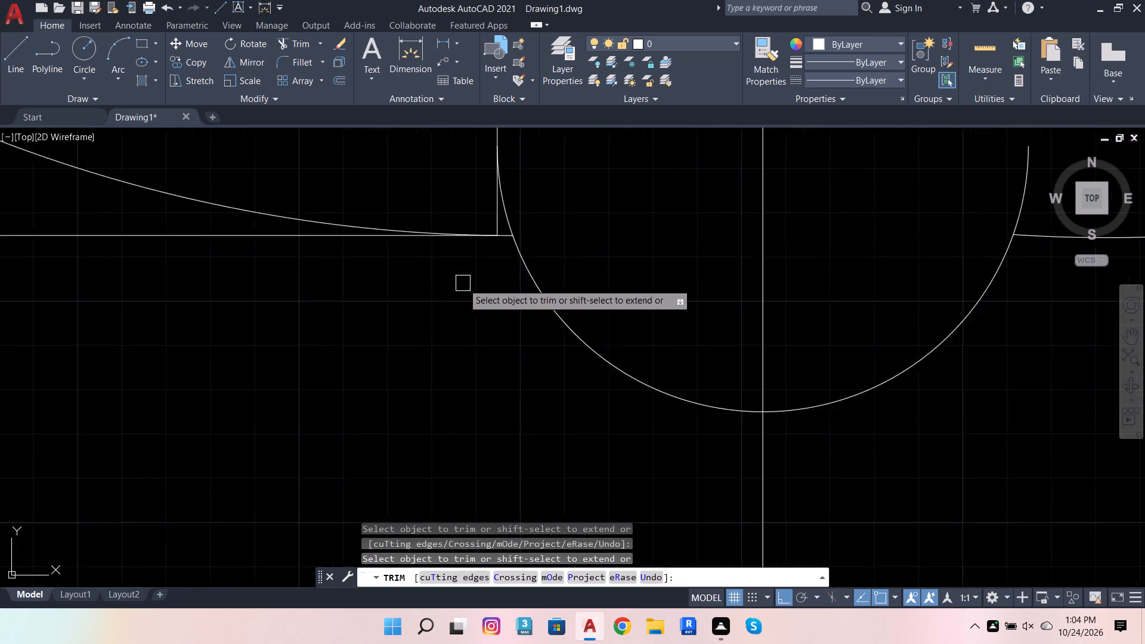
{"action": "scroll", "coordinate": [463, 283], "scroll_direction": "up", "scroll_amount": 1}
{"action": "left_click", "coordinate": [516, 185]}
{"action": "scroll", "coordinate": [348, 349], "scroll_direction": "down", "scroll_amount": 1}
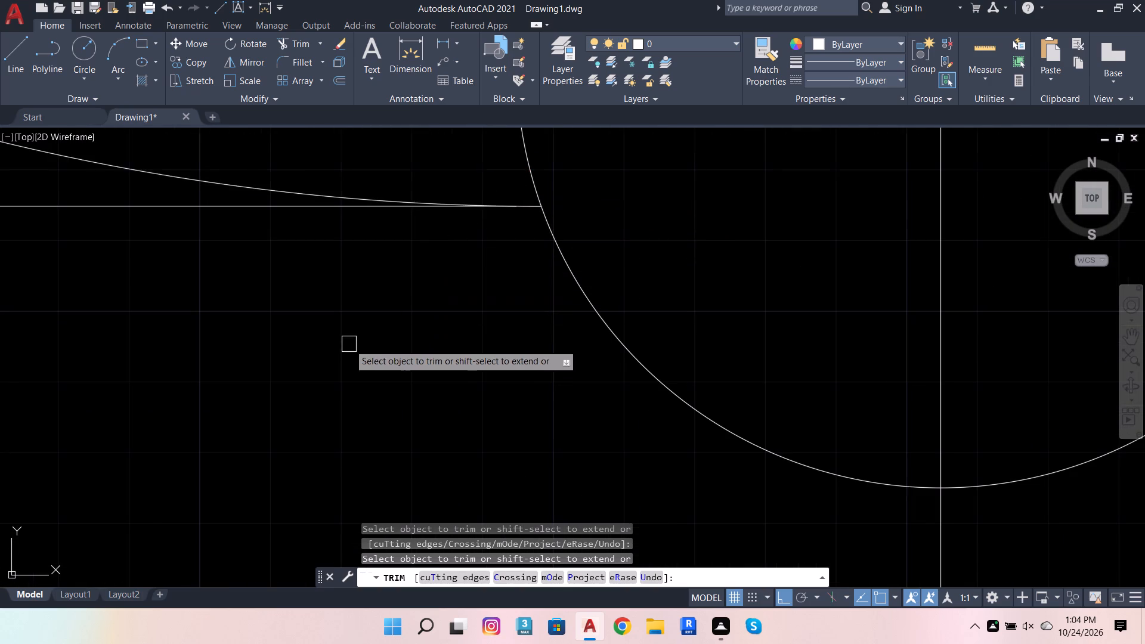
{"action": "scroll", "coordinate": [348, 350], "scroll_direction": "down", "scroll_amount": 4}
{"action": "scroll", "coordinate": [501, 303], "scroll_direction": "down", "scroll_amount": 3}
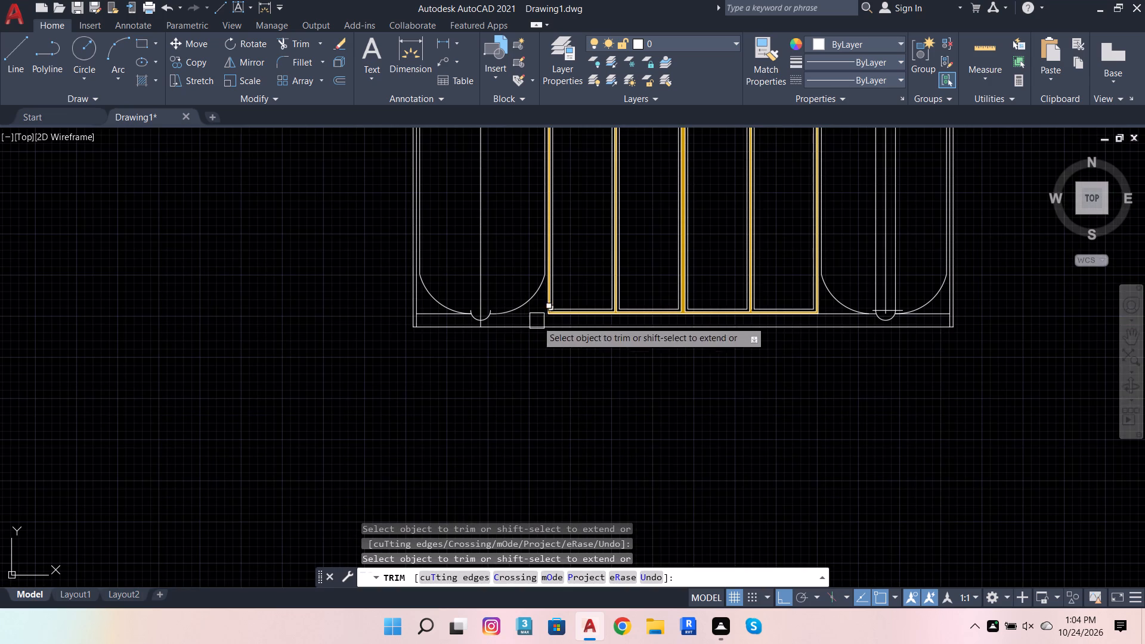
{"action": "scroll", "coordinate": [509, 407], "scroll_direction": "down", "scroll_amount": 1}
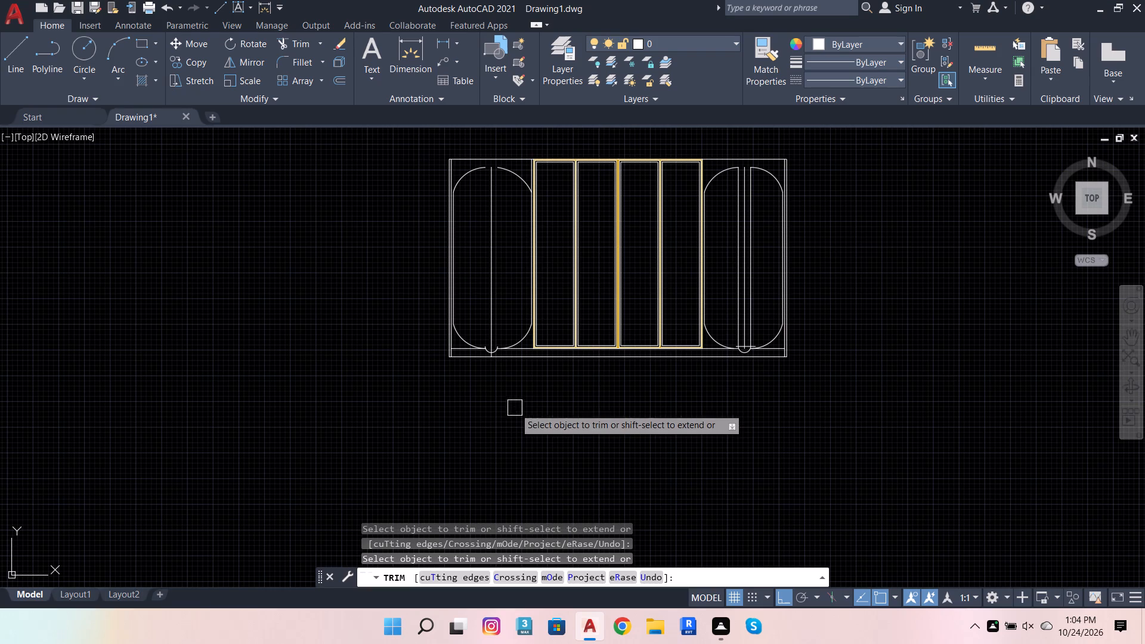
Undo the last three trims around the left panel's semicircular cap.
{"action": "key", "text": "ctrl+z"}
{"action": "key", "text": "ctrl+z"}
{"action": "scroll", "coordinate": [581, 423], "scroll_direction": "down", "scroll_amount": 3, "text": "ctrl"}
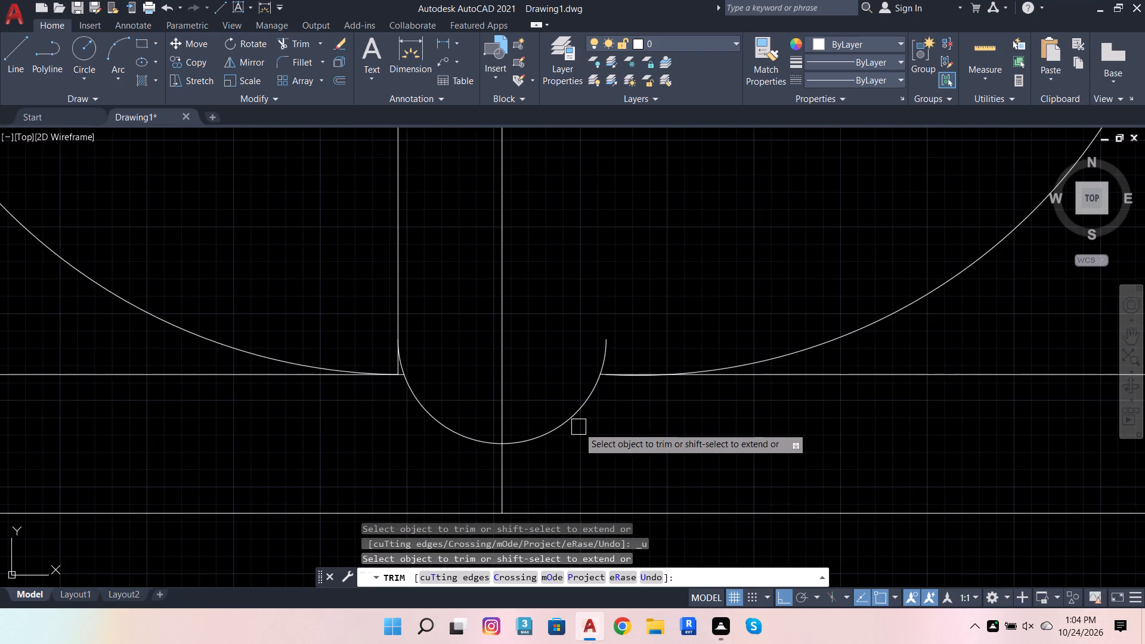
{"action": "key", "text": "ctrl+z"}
Trim the short tails of the left panel's two outer middle verticals where they run past the top of the semicircular cap.
{"action": "scroll", "coordinate": [672, 204], "scroll_direction": "up", "scroll_amount": 4}
{"action": "scroll", "coordinate": [637, 250], "scroll_direction": "down", "scroll_amount": 1}
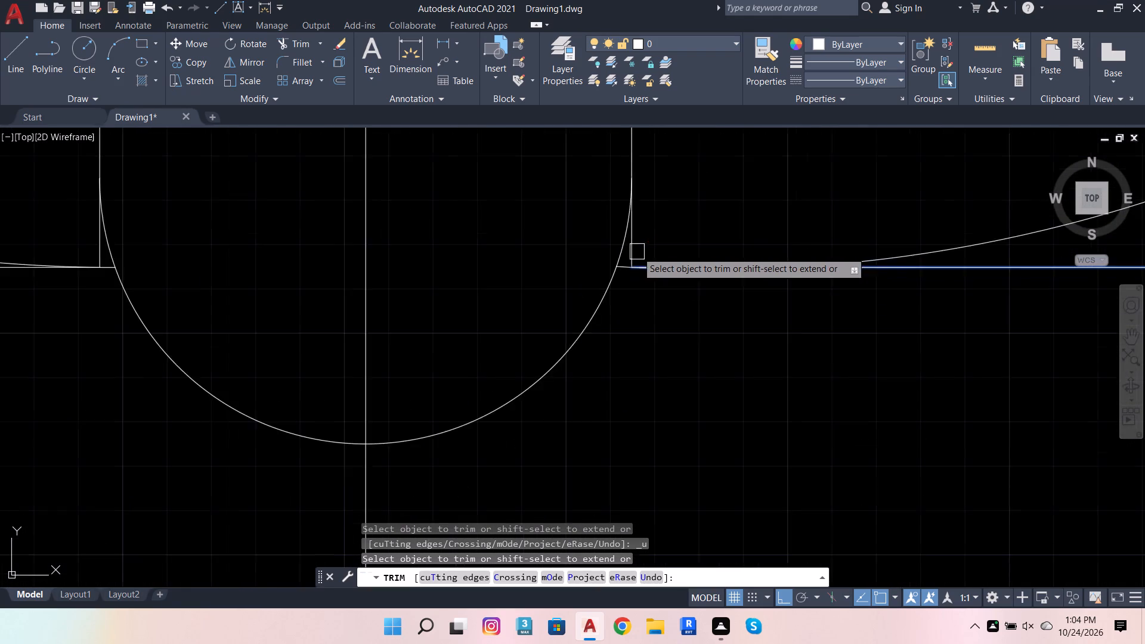
{"action": "scroll", "coordinate": [637, 252], "scroll_direction": "down", "scroll_amount": 3}
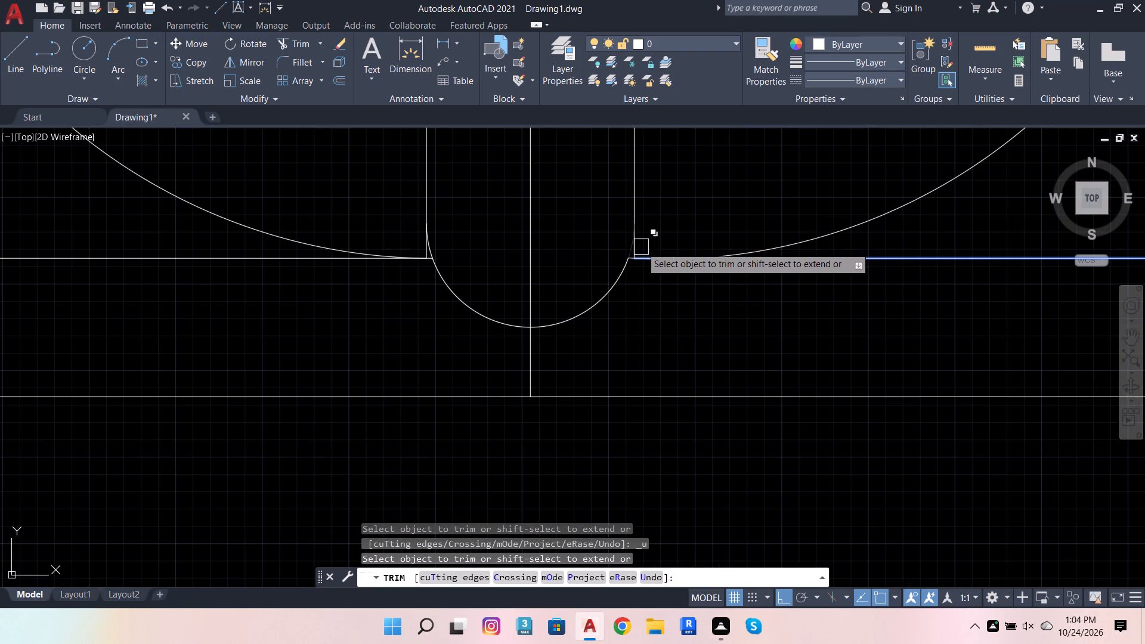
{"action": "left_click", "coordinate": [642, 249]}
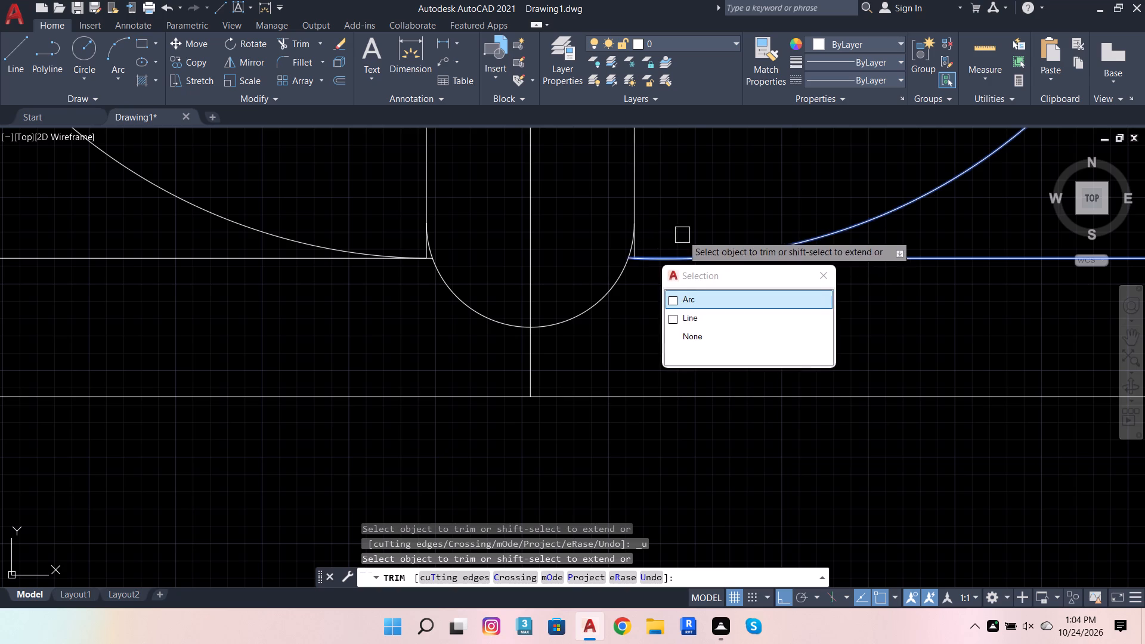
{"action": "left_click", "coordinate": [678, 237]}
{"action": "scroll", "coordinate": [649, 247], "scroll_direction": "up", "scroll_amount": 2}
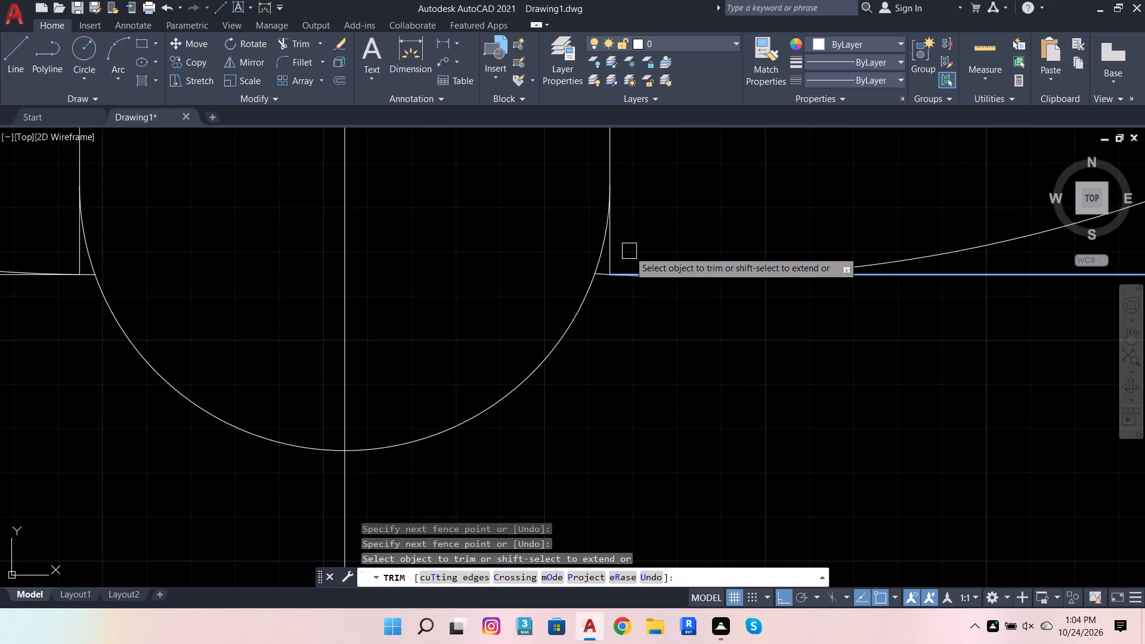
{"action": "left_click", "coordinate": [617, 255]}
{"action": "scroll", "coordinate": [759, 233], "scroll_direction": "down", "scroll_amount": 3}
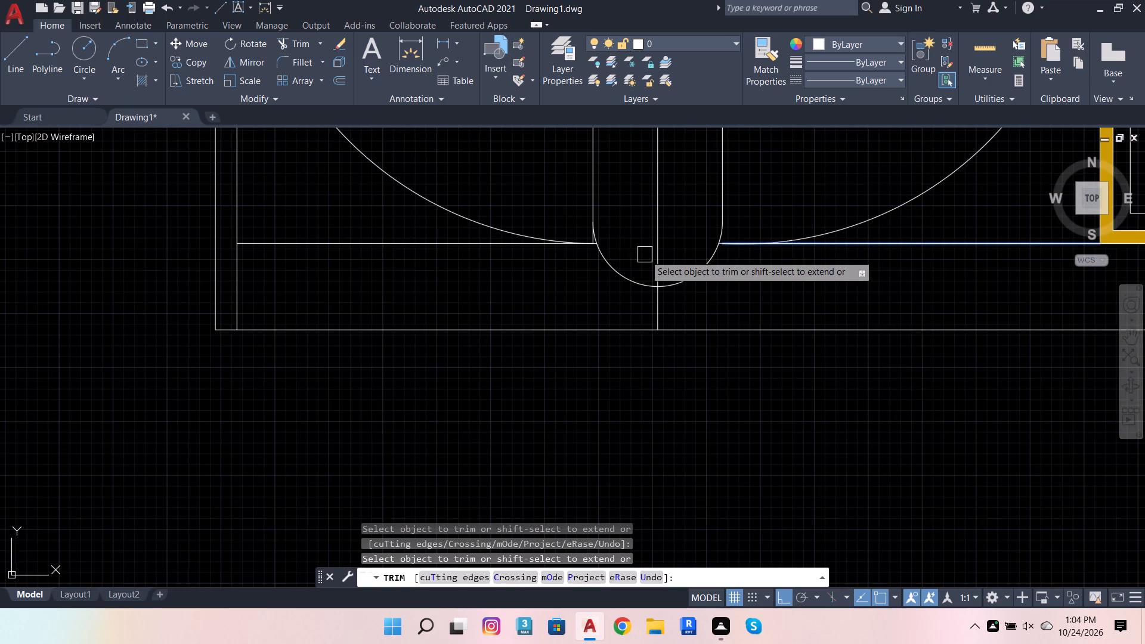
{"action": "scroll", "coordinate": [596, 241], "scroll_direction": "up", "scroll_amount": 3}
{"action": "scroll", "coordinate": [570, 238], "scroll_direction": "down", "scroll_amount": 2}
{"action": "scroll", "coordinate": [563, 237], "scroll_direction": "up", "scroll_amount": 2}
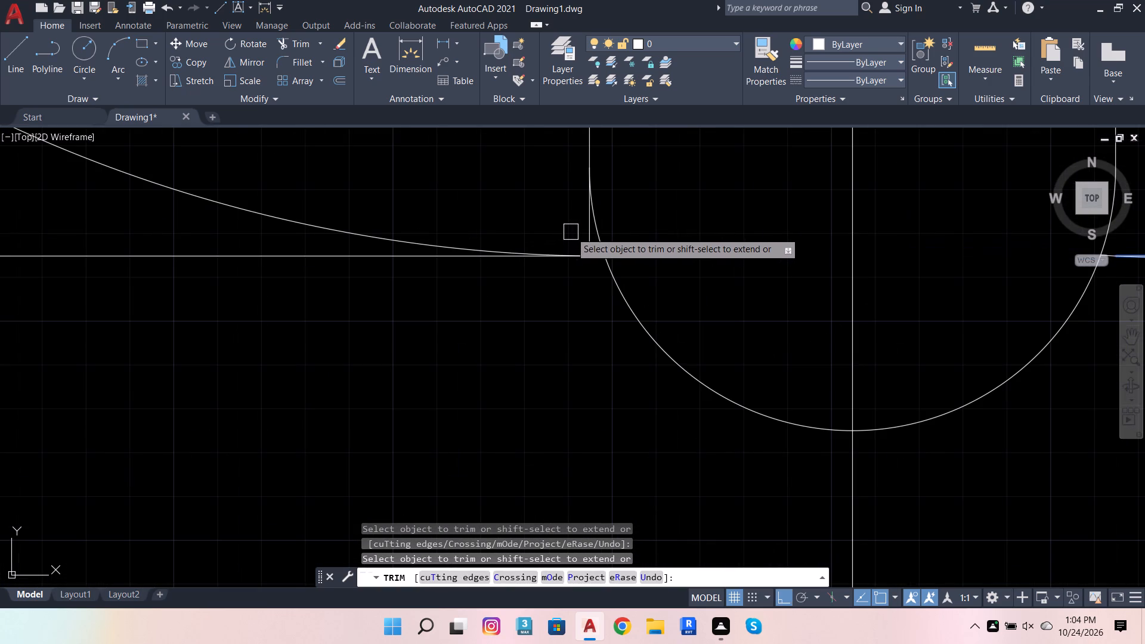
{"action": "left_click", "coordinate": [585, 228]}
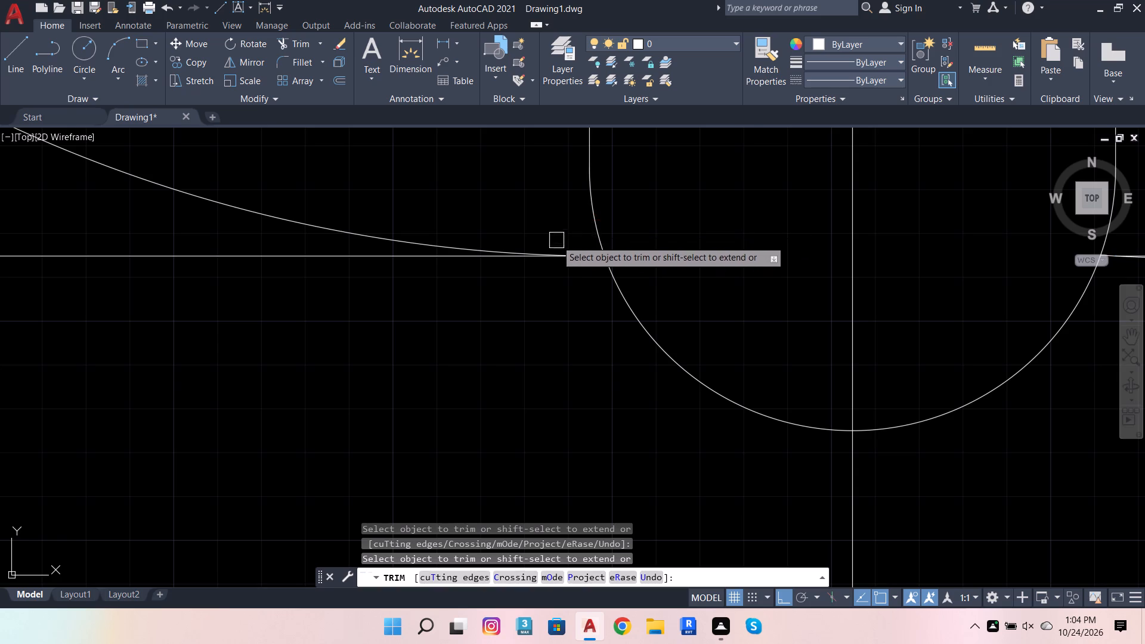
Trim the short piece of base line between the left panel's semicircular cap and its lower-right curve, keeping the arc.
{"action": "scroll", "coordinate": [555, 248], "scroll_direction": "down", "scroll_amount": 5}
{"action": "scroll", "coordinate": [608, 261], "scroll_direction": "up", "scroll_amount": 3}
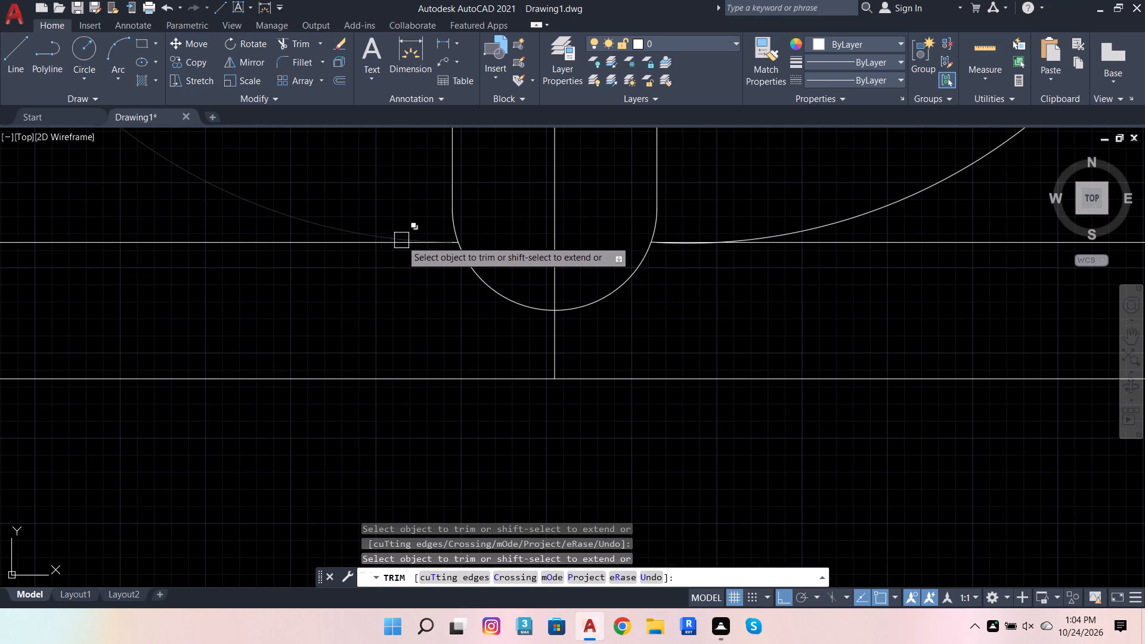
{"action": "scroll", "coordinate": [731, 256], "scroll_direction": "up", "scroll_amount": 3}
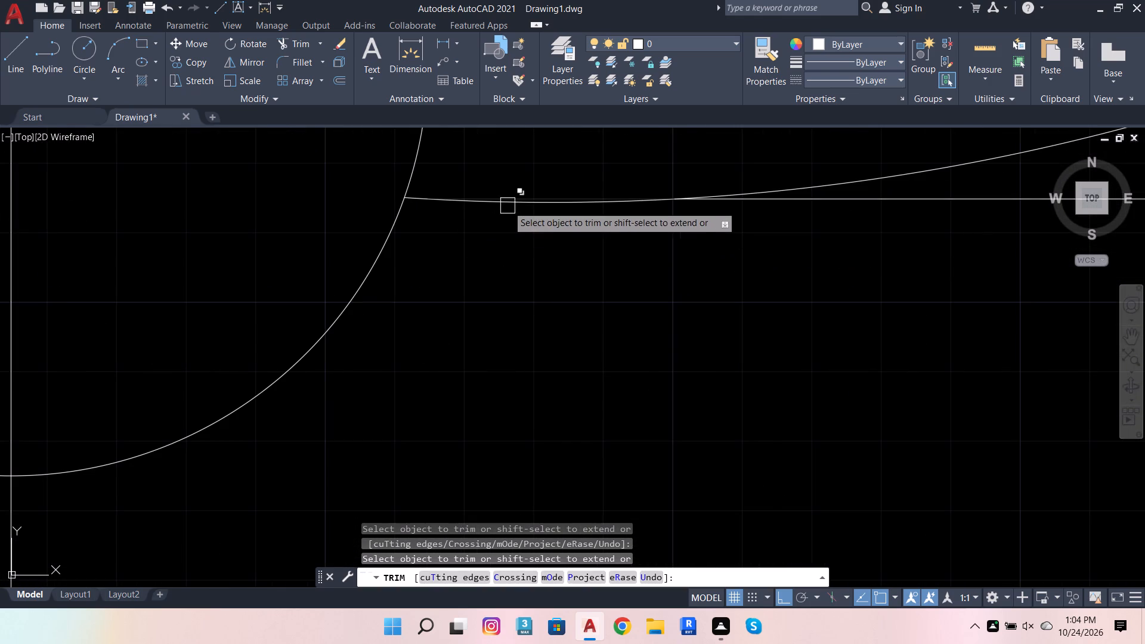
{"action": "left_click", "coordinate": [509, 206]}
{"action": "left_click", "coordinate": [556, 256]}
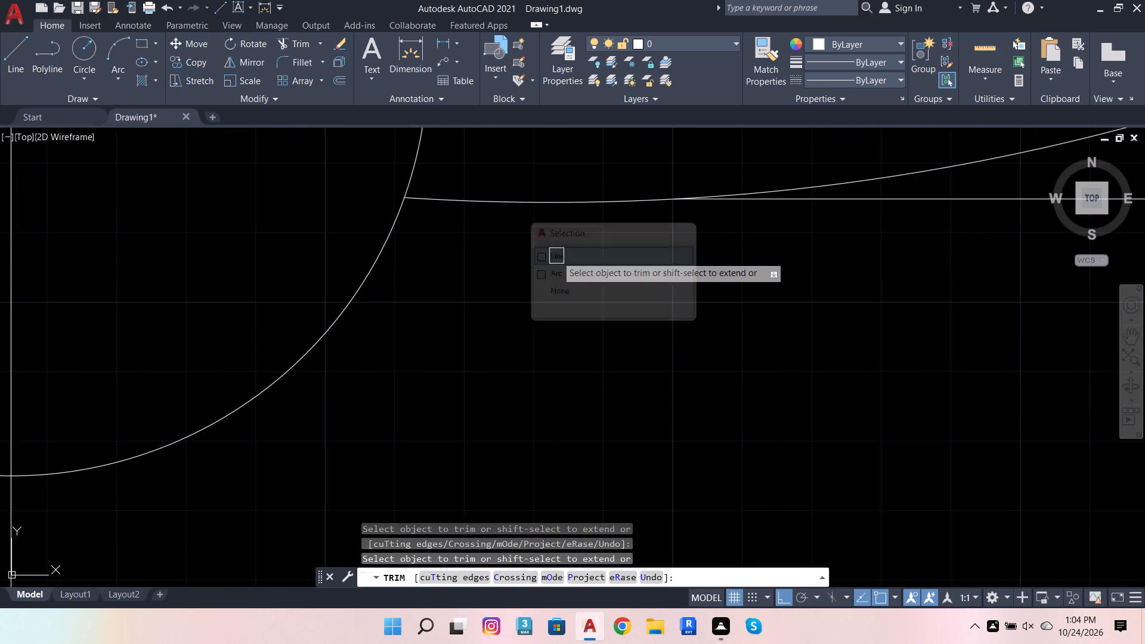
{"action": "scroll", "coordinate": [556, 270], "scroll_direction": "down", "scroll_amount": 5}
{"action": "scroll", "coordinate": [576, 283], "scroll_direction": "up", "scroll_amount": 2}
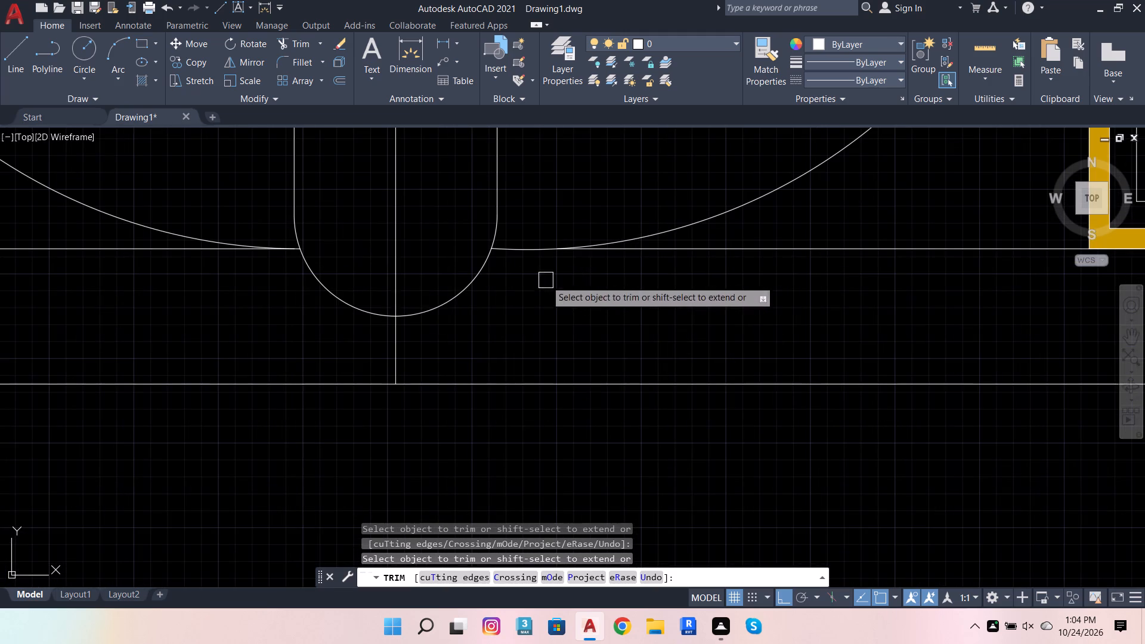
{"action": "scroll", "coordinate": [230, 250], "scroll_direction": "up", "scroll_amount": 3}
{"action": "scroll", "coordinate": [483, 252], "scroll_direction": "up", "scroll_amount": 2}
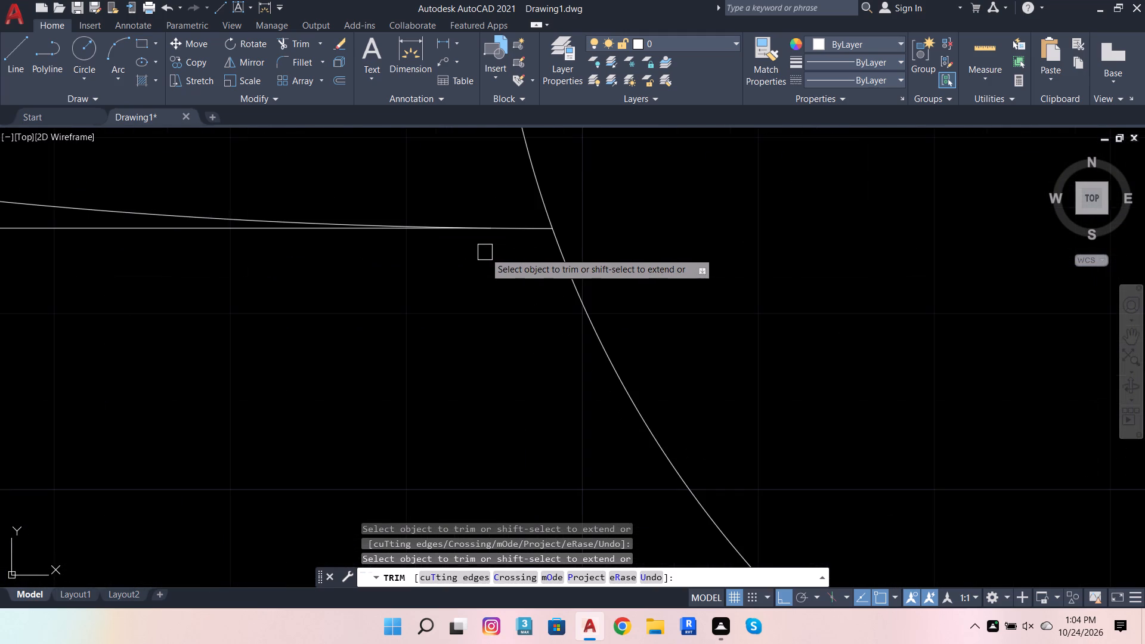
Trim away all pieces of the horizontal cross line at the top of the right panel's semicircular cap.
{"action": "scroll", "coordinate": [509, 299], "scroll_direction": "down", "scroll_amount": 7}
{"action": "scroll", "coordinate": [555, 382], "scroll_direction": "down", "scroll_amount": 3}
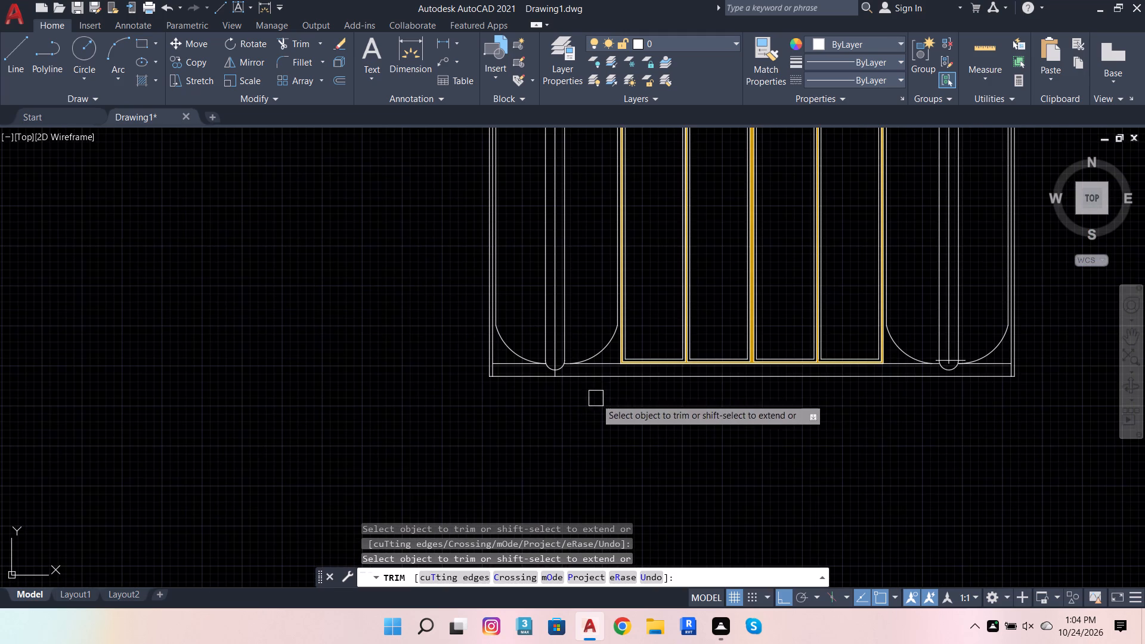
{"action": "scroll", "coordinate": [1017, 370], "scroll_direction": "up", "scroll_amount": 3}
{"action": "scroll", "coordinate": [787, 325], "scroll_direction": "up", "scroll_amount": 2}
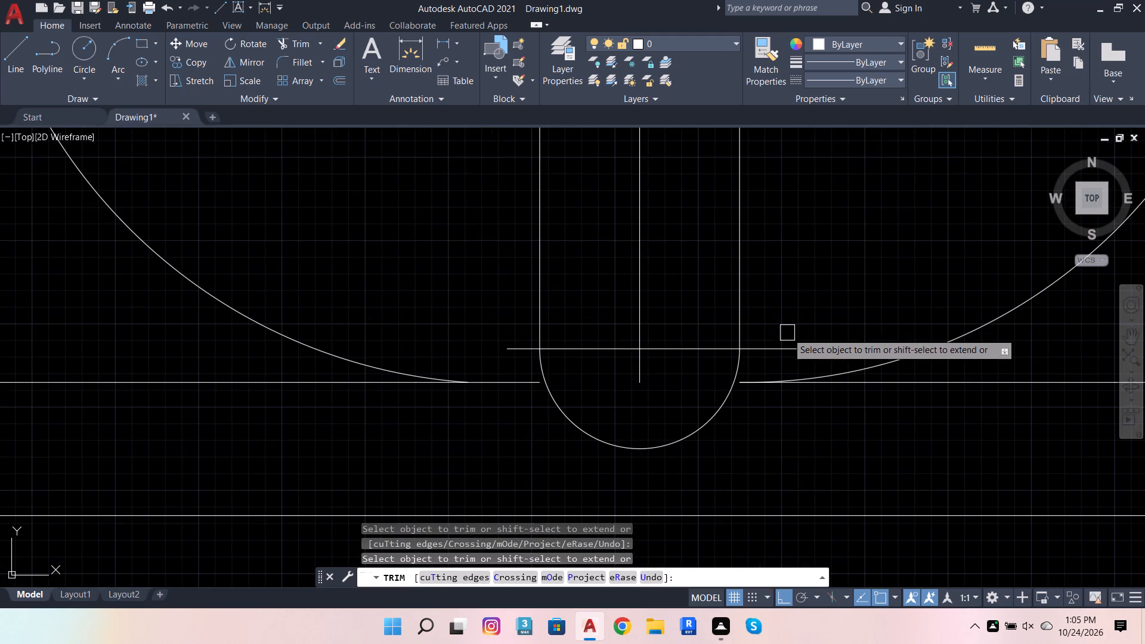
{"action": "left_click", "coordinate": [787, 343]}
{"action": "left_click", "coordinate": [700, 357]}
{"action": "left_click", "coordinate": [686, 340]}
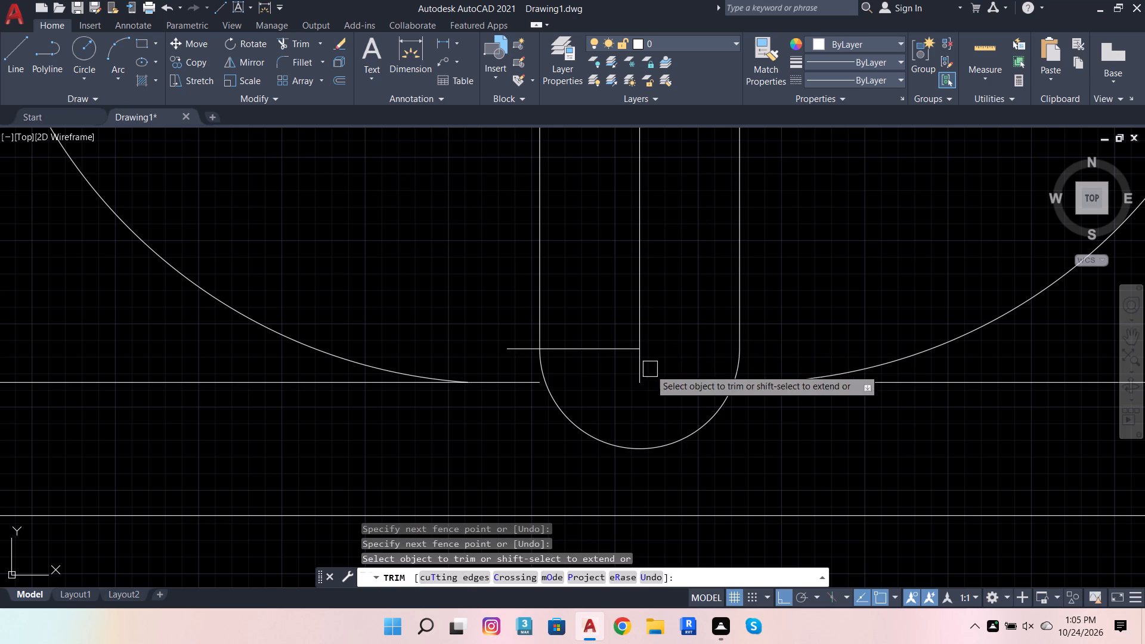
{"action": "left_click", "coordinate": [606, 344]}
{"action": "left_click", "coordinate": [513, 346]}
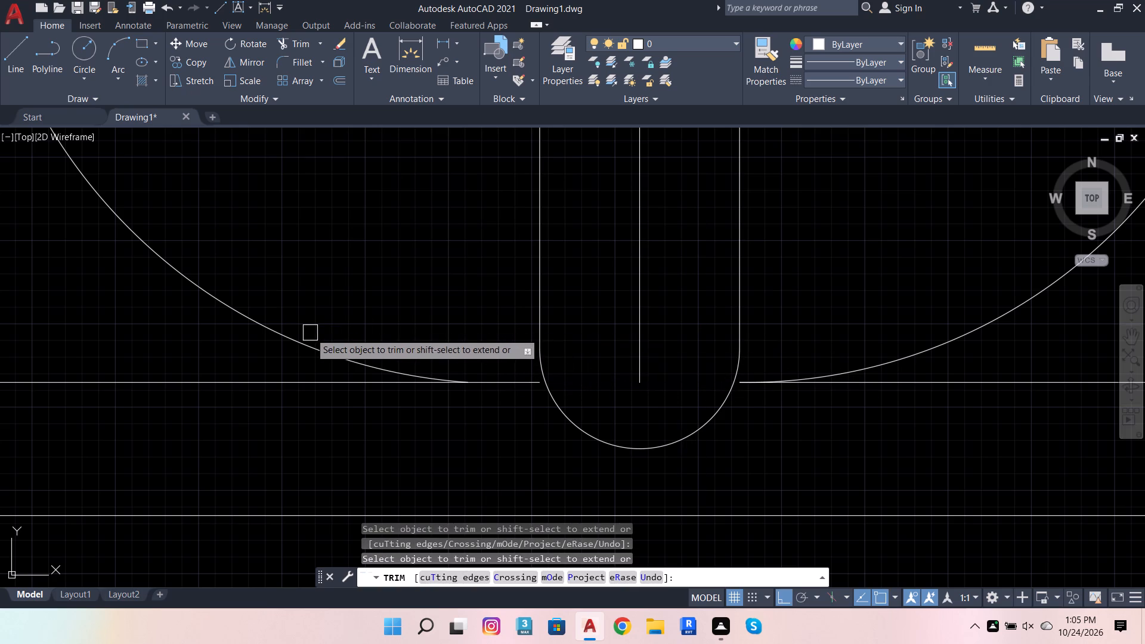
Extend the right panel's two lower curves inward to the semicircular cap and its centre vertical down to the lower base line.
{"action": "left_click", "coordinate": [314, 349], "text": "shift"}
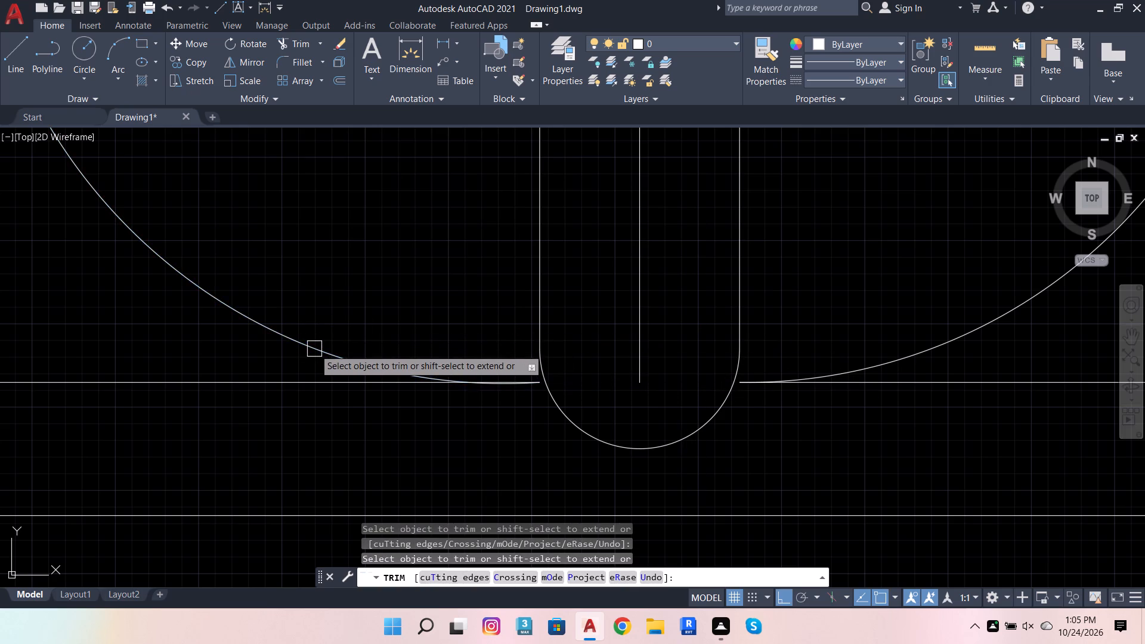
{"action": "left_click", "coordinate": [353, 354], "text": "shift"}
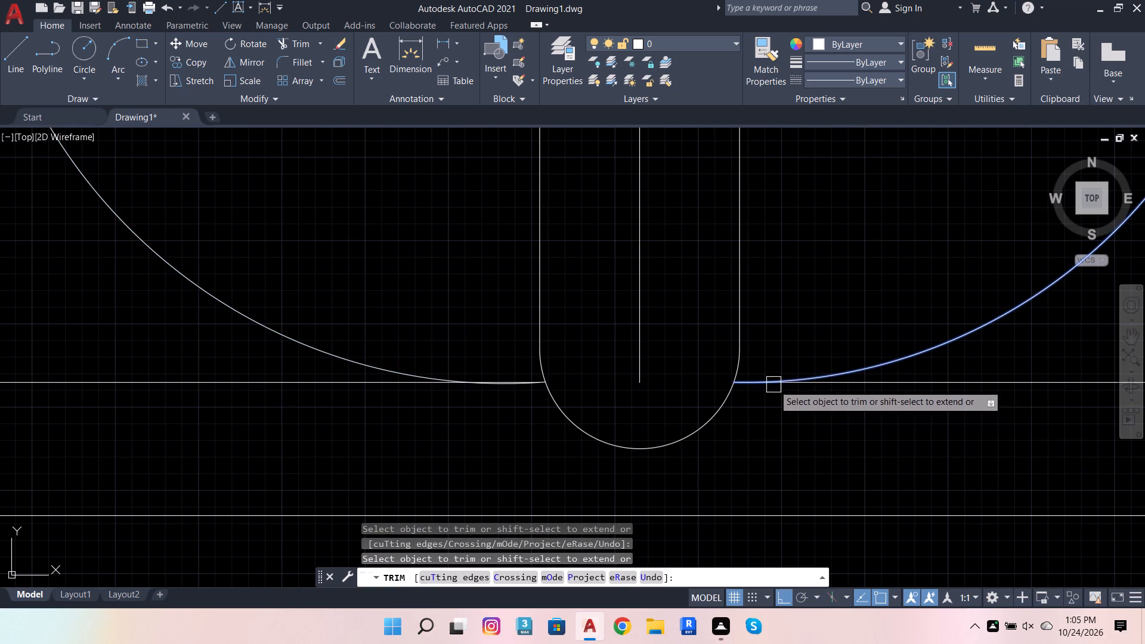
{"action": "left_click", "coordinate": [831, 372], "text": "shift"}
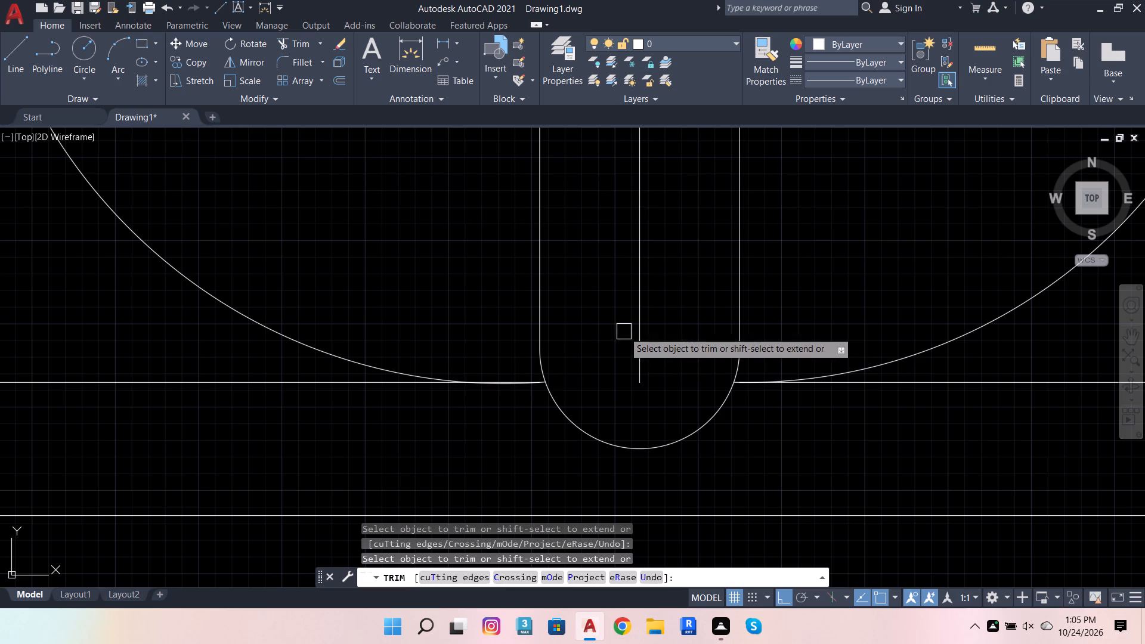
{"action": "scroll", "coordinate": [637, 332], "scroll_direction": "down", "scroll_amount": 2, "text": "shift"}
{"action": "left_click", "coordinate": [637, 332], "text": "shift"}
{"action": "left_click", "coordinate": [640, 341], "text": "shift"}
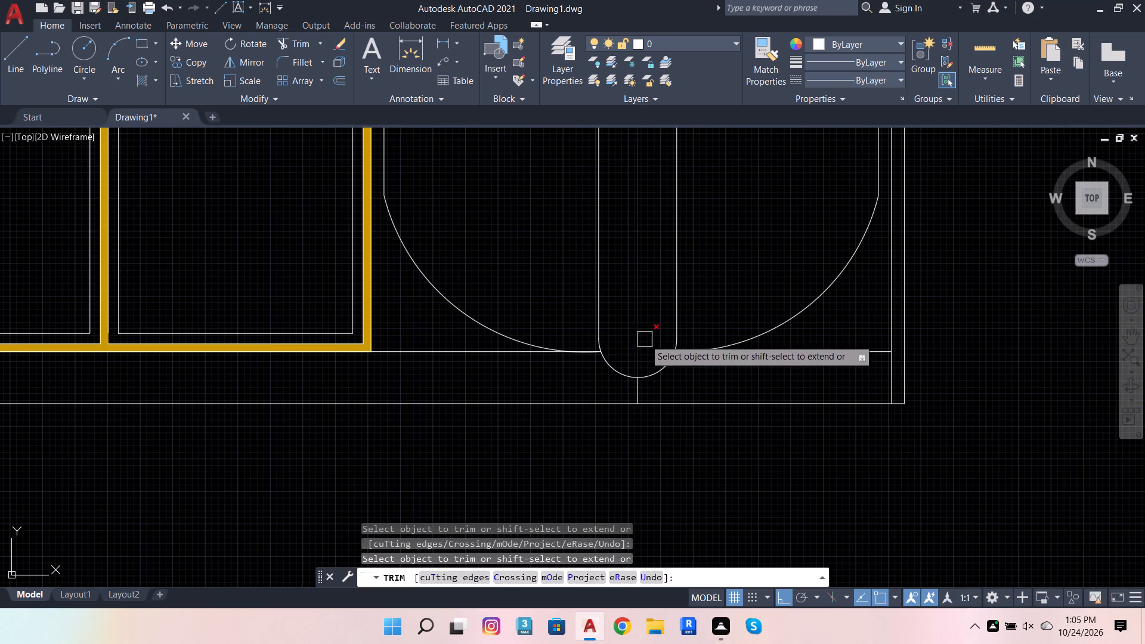
{"action": "scroll", "coordinate": [721, 335], "scroll_direction": "up", "scroll_amount": 3}
{"action": "scroll", "coordinate": [724, 361], "scroll_direction": "down", "scroll_amount": 6}
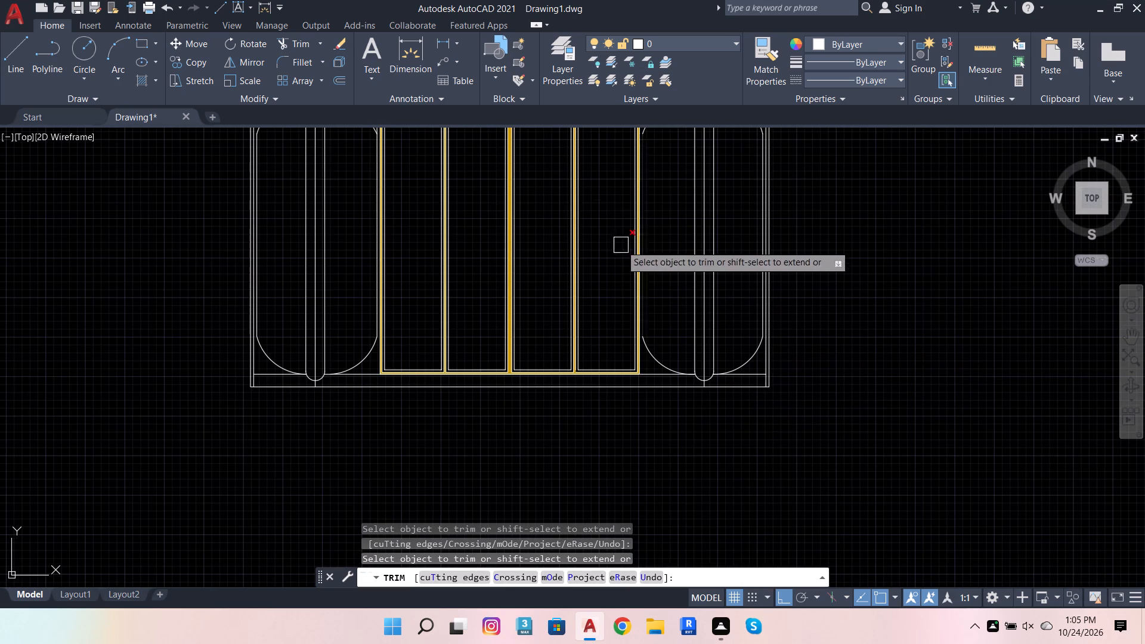
Draw a short horizontal line across the left panel's three middle verticals, in the lower half of the panel.
{"action": "scroll", "coordinate": [195, 349], "scroll_direction": "up", "scroll_amount": 2}
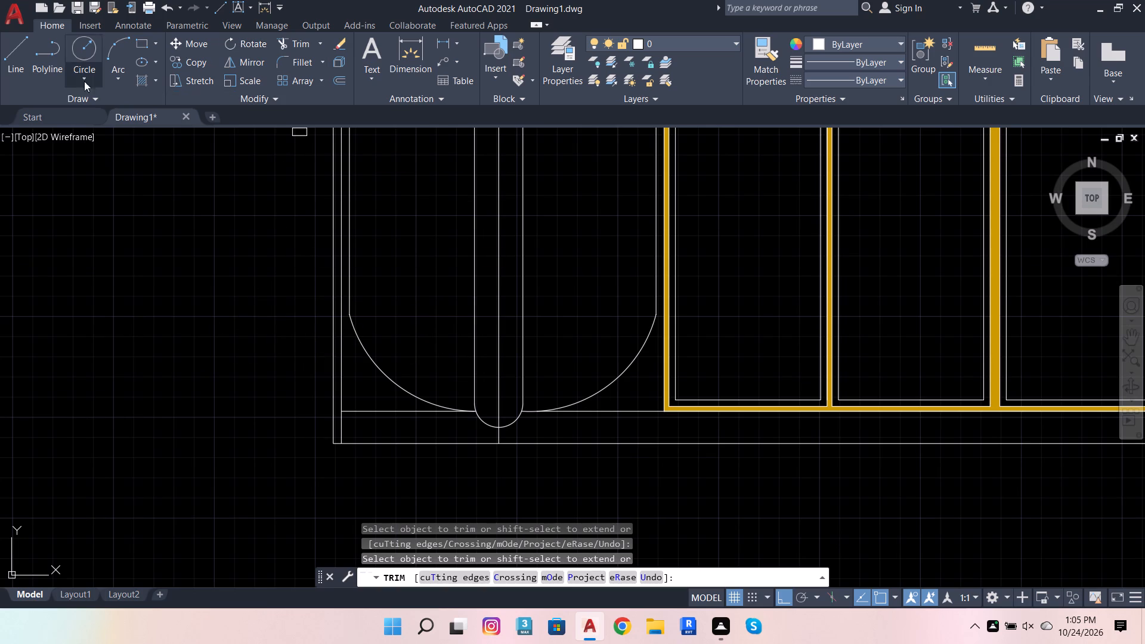
{"action": "left_click", "coordinate": [20, 52]}
{"action": "scroll", "coordinate": [435, 406], "scroll_direction": "down", "scroll_amount": 3}
{"action": "scroll", "coordinate": [451, 339], "scroll_direction": "up", "scroll_amount": 3}
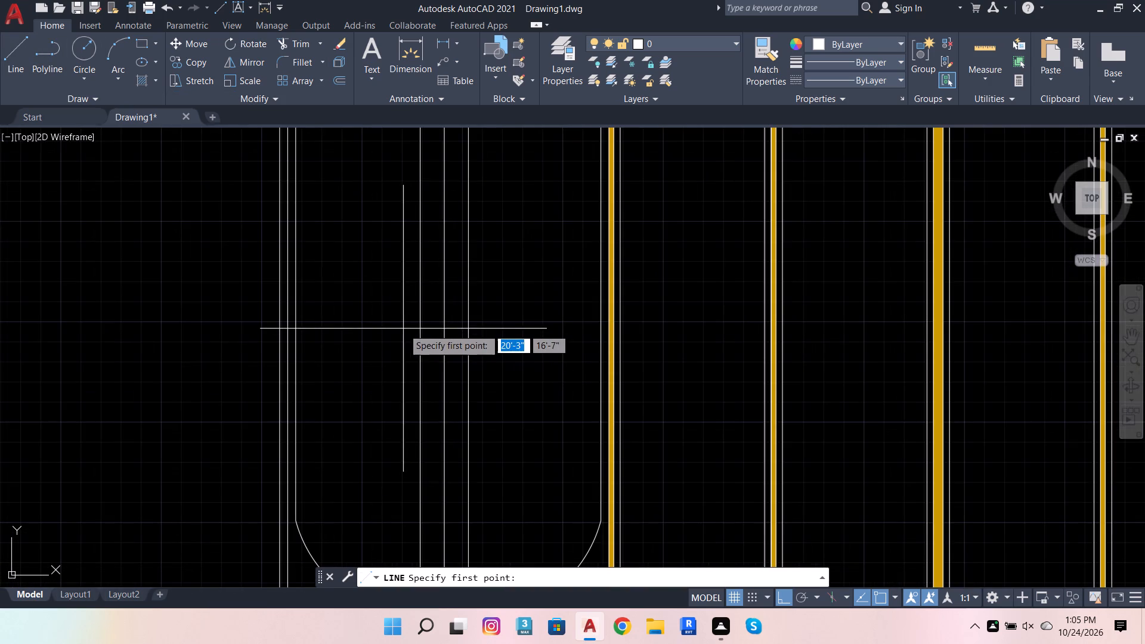
{"action": "scroll", "coordinate": [419, 361], "scroll_direction": "down", "scroll_amount": 1}
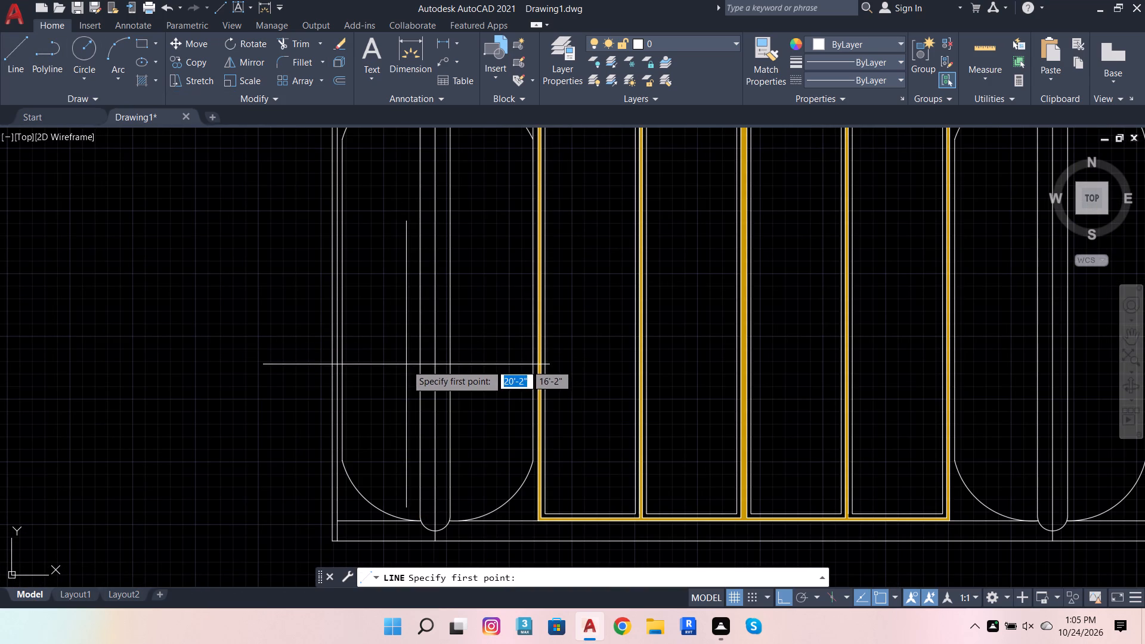
{"action": "left_click", "coordinate": [406, 364]}
{"action": "left_click", "coordinate": [485, 365]}
{"action": "scroll", "coordinate": [434, 408], "scroll_direction": "down", "scroll_amount": 1}
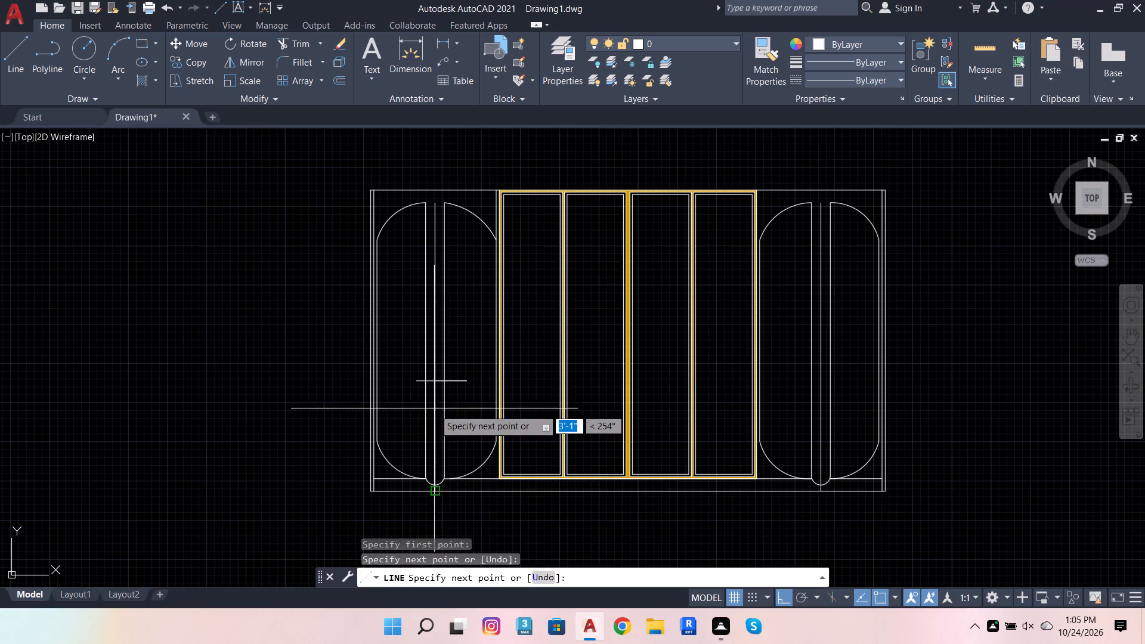
{"action": "key", "text": "space"}
Draw a horizontal line about 10'-7" long from the short line's right end across the doors and past the right panel's middle strips.
{"action": "key", "text": "space"}
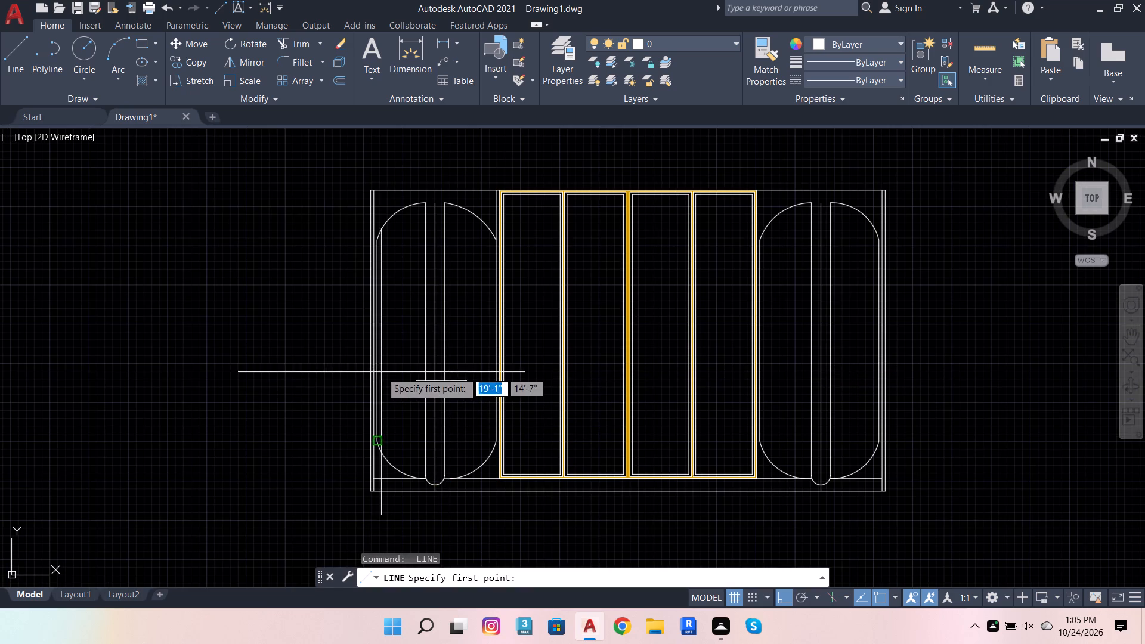
{"action": "left_click", "coordinate": [469, 380]}
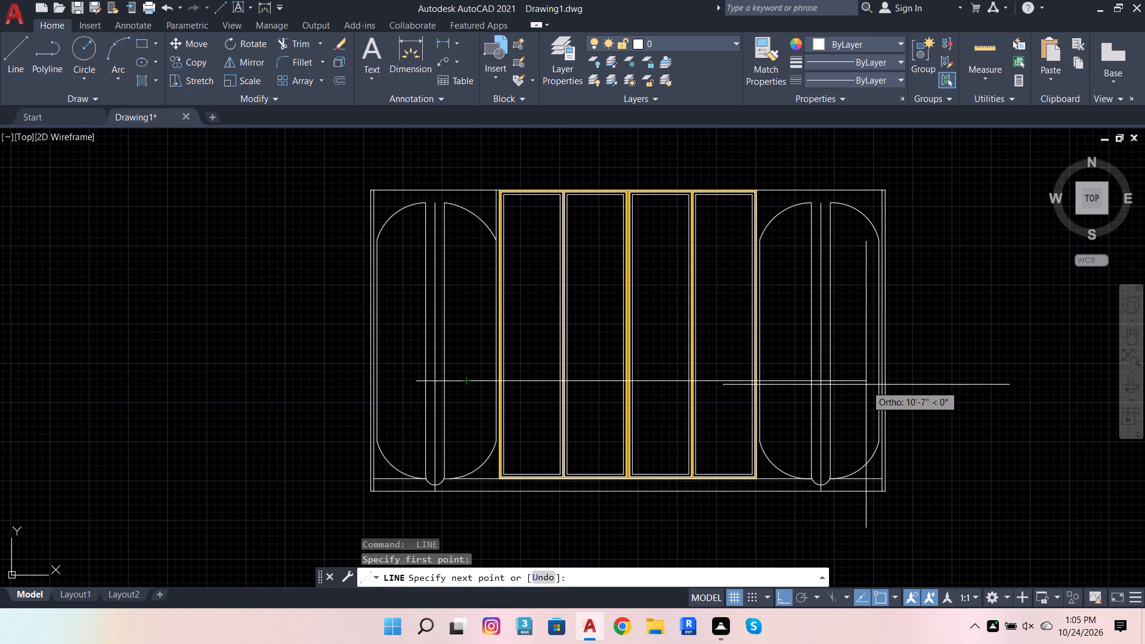
{"action": "left_click", "coordinate": [867, 383]}
{"action": "key", "text": "space"}
Remove the long horizontal line's stretch across the doors, leaving only short lines across both side panels' middle strips.
{"action": "left_click", "coordinate": [295, 44]}
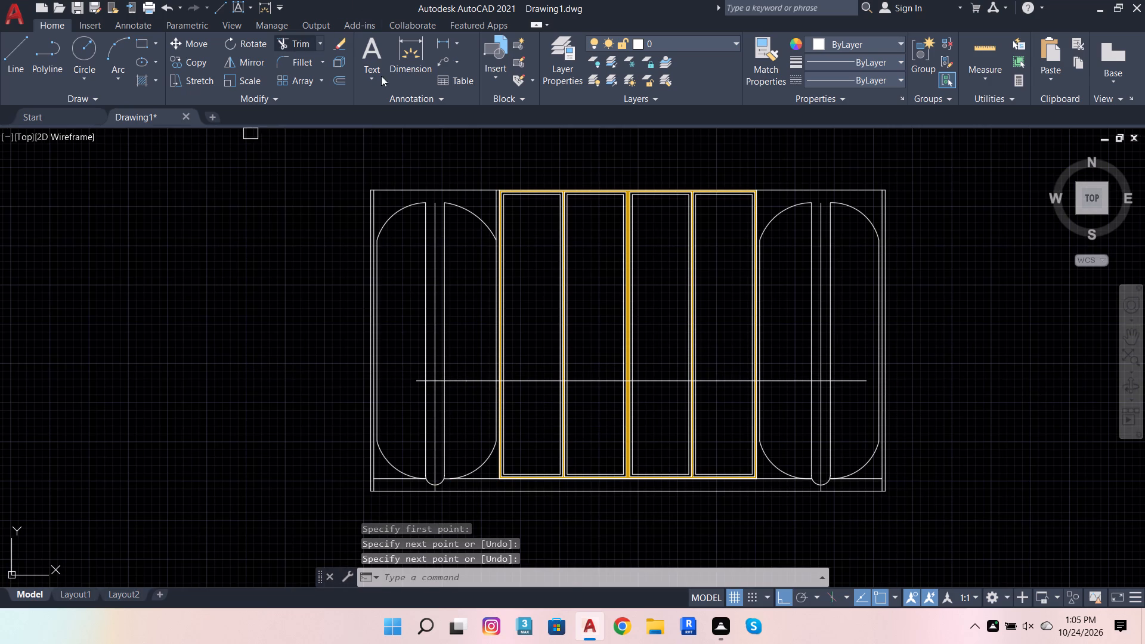
{"action": "scroll", "coordinate": [858, 378], "scroll_direction": "up", "scroll_amount": 2}
{"action": "scroll", "coordinate": [620, 380], "scroll_direction": "up", "scroll_amount": 1}
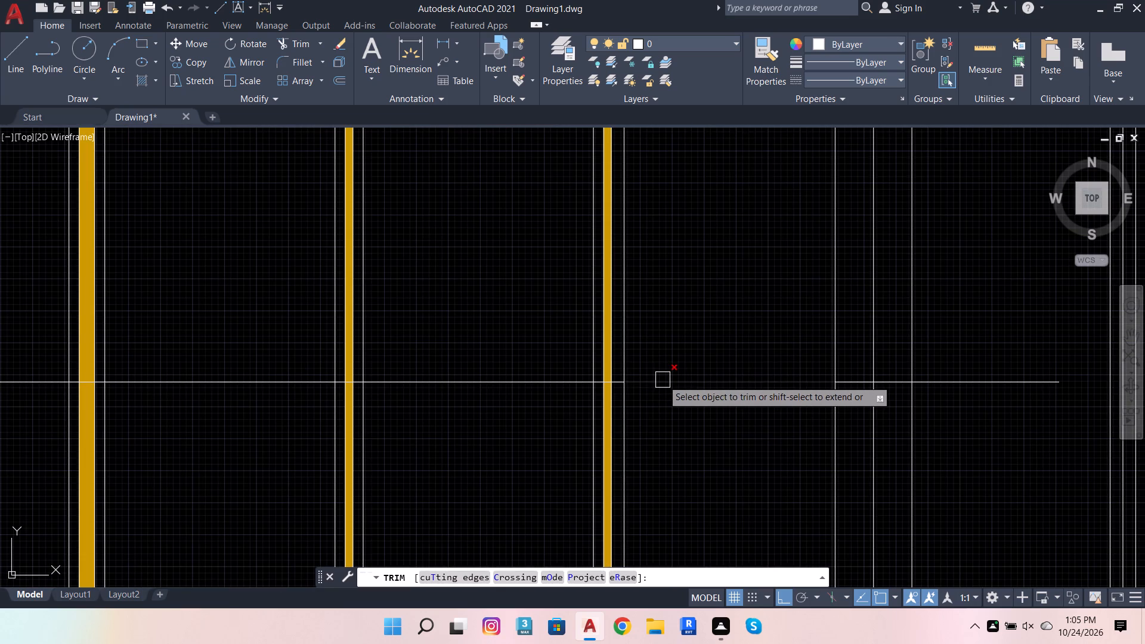
{"action": "left_click", "coordinate": [663, 380]}
{"action": "scroll", "coordinate": [818, 354], "scroll_direction": "down", "scroll_amount": 2}
{"action": "key", "text": "Escape"}
{"action": "left_click", "coordinate": [672, 351]}
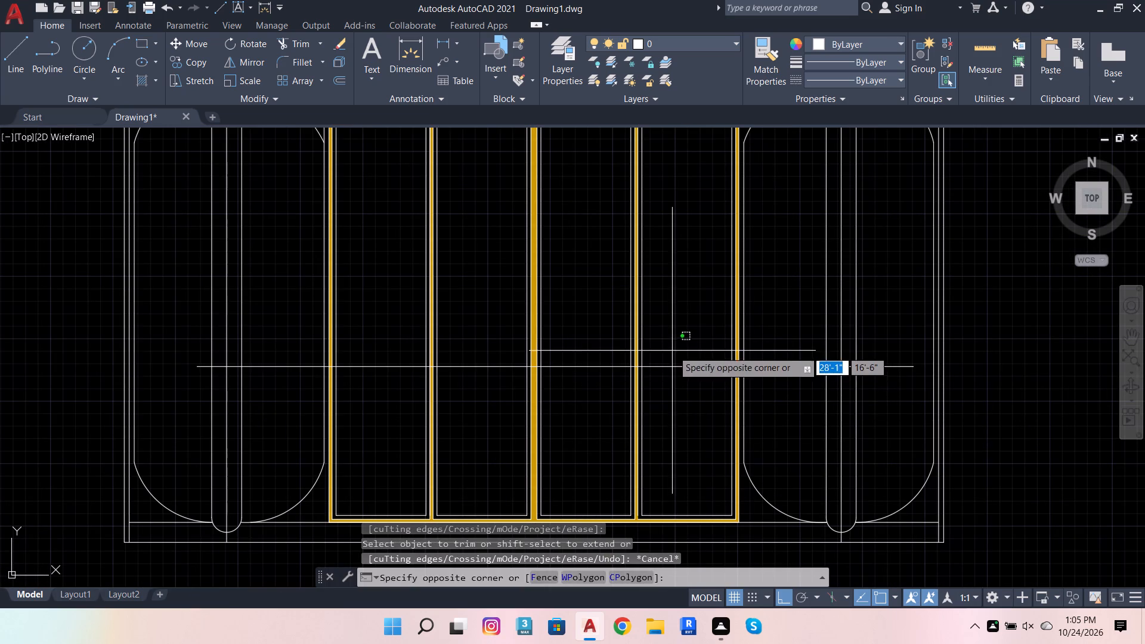
{"action": "left_click", "coordinate": [671, 389]}
{"action": "key", "text": "shift+Delete"}
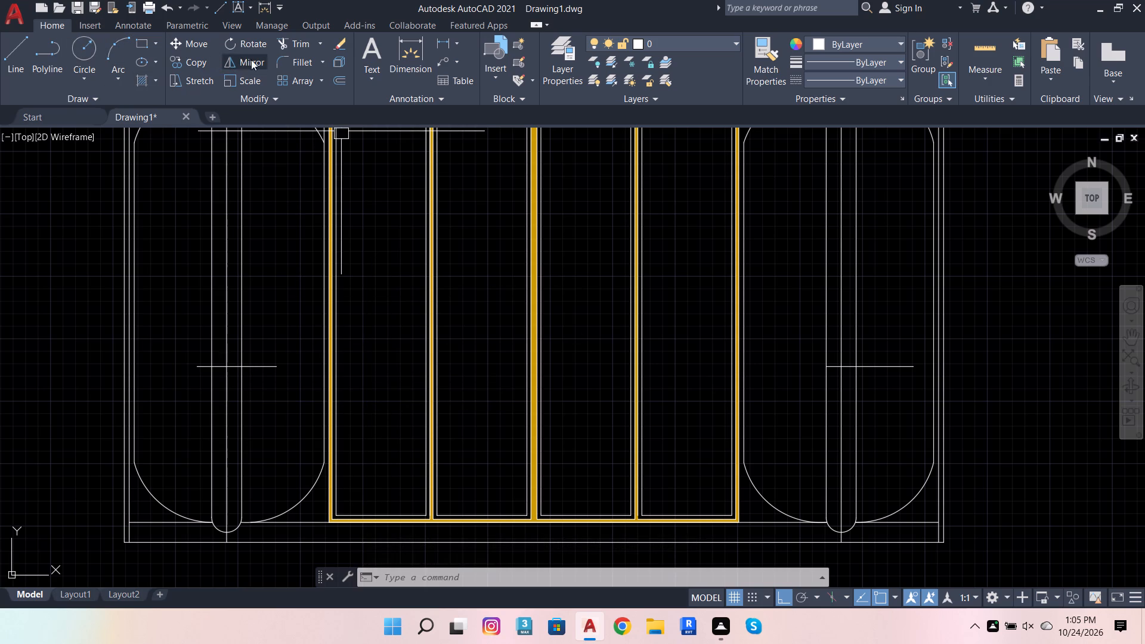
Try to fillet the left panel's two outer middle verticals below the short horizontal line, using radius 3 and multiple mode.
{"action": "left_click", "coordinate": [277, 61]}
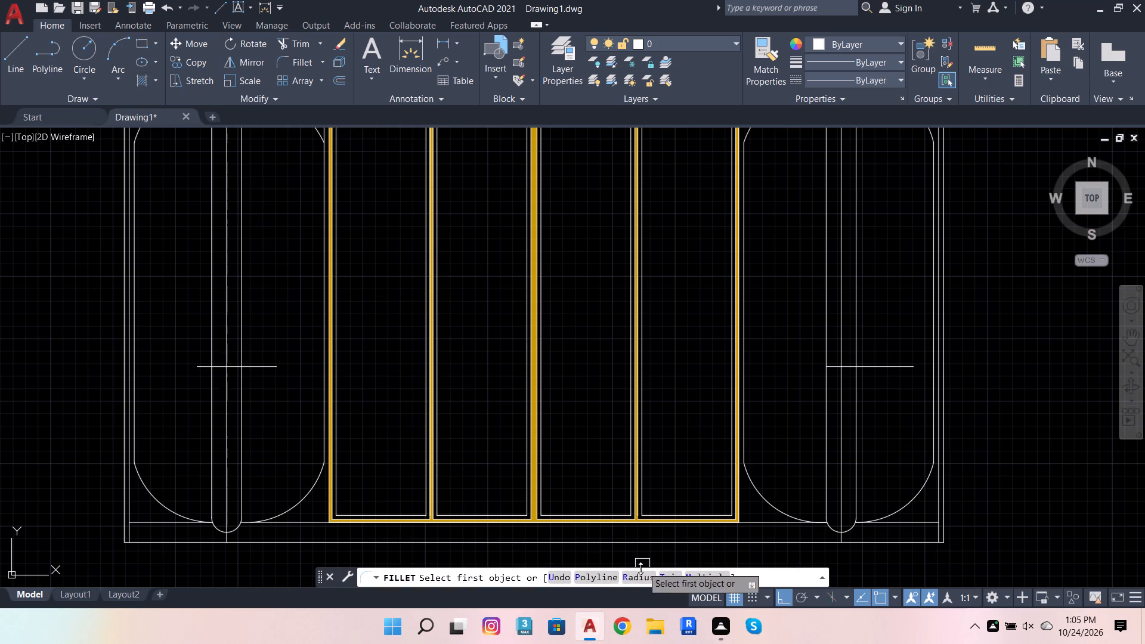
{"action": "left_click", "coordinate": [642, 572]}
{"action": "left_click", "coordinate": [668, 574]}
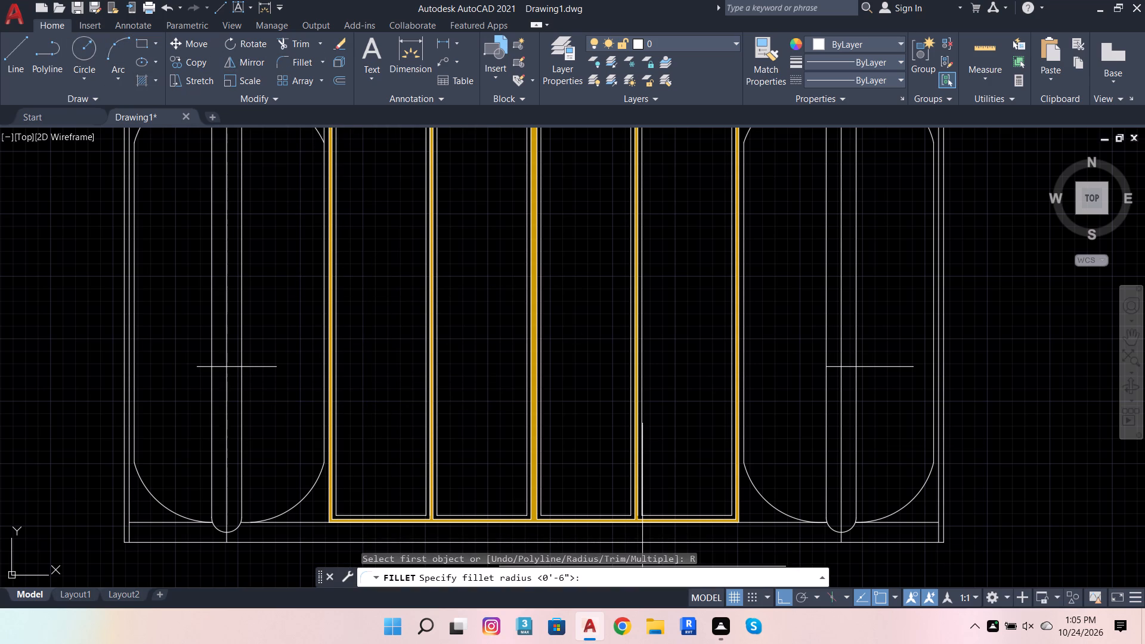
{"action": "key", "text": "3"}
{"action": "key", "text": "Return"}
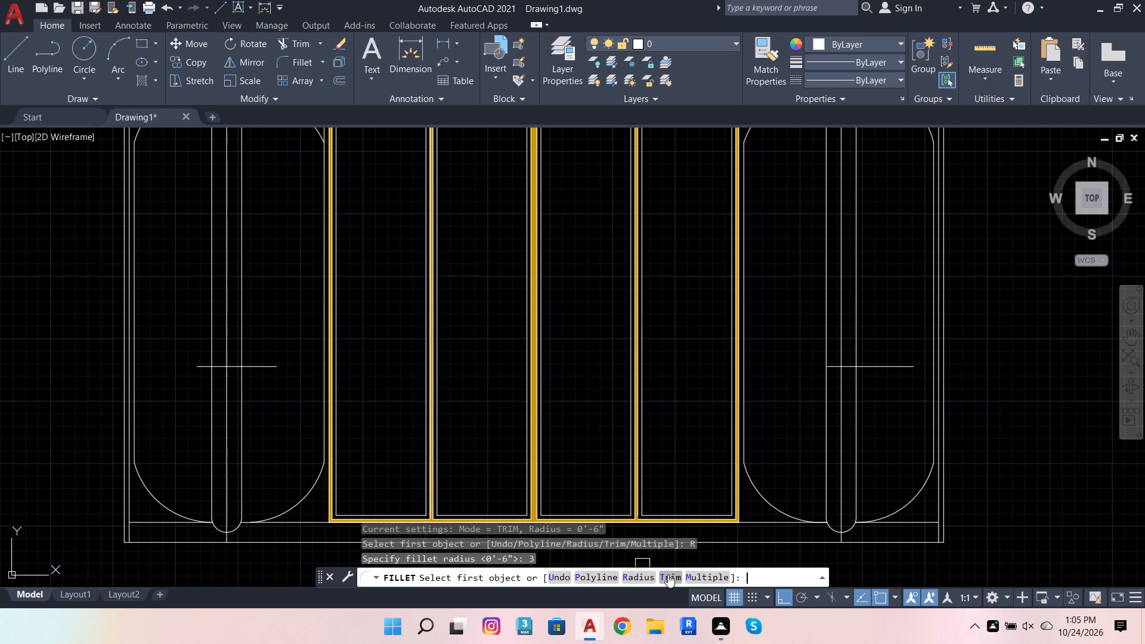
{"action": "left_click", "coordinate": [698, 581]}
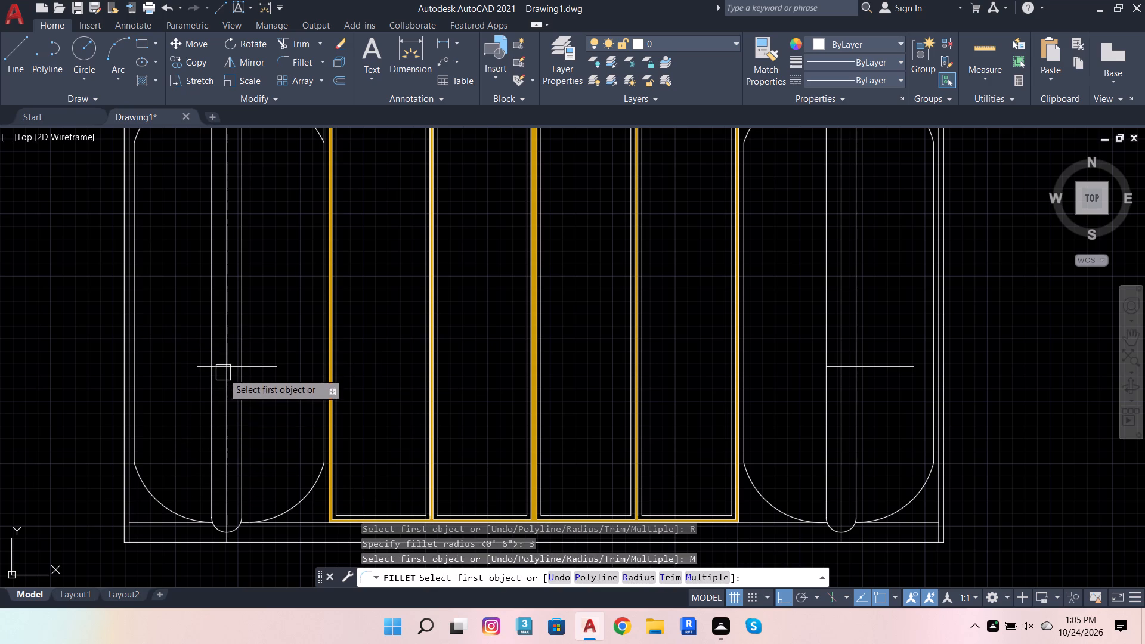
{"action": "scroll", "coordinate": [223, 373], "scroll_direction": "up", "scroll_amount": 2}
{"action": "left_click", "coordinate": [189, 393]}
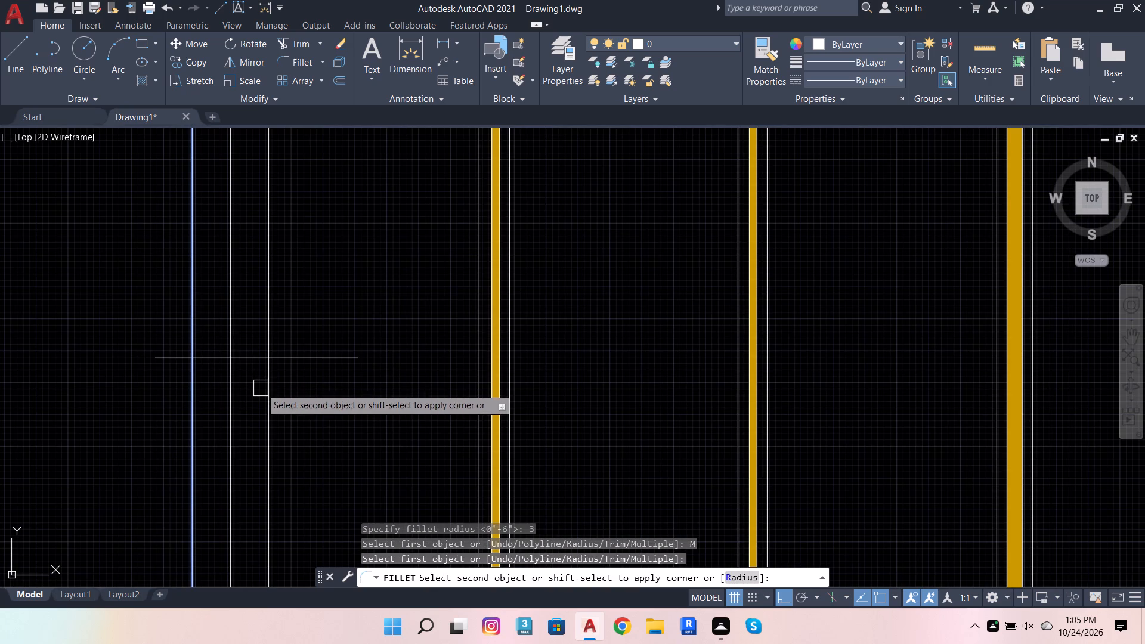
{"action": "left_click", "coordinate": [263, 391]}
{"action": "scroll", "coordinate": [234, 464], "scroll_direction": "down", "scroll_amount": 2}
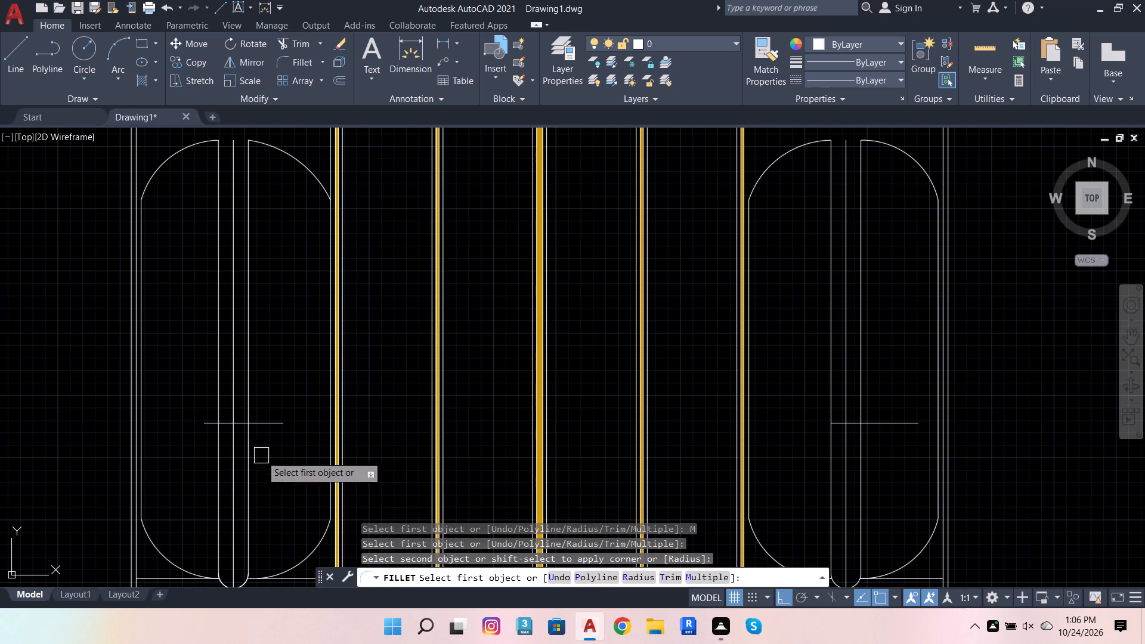
Draw a shallow upward arc over the left panel's middle strip, starting at its left vertical and passing through its right vertical at the horizontal line.
{"action": "left_click", "coordinate": [114, 51]}
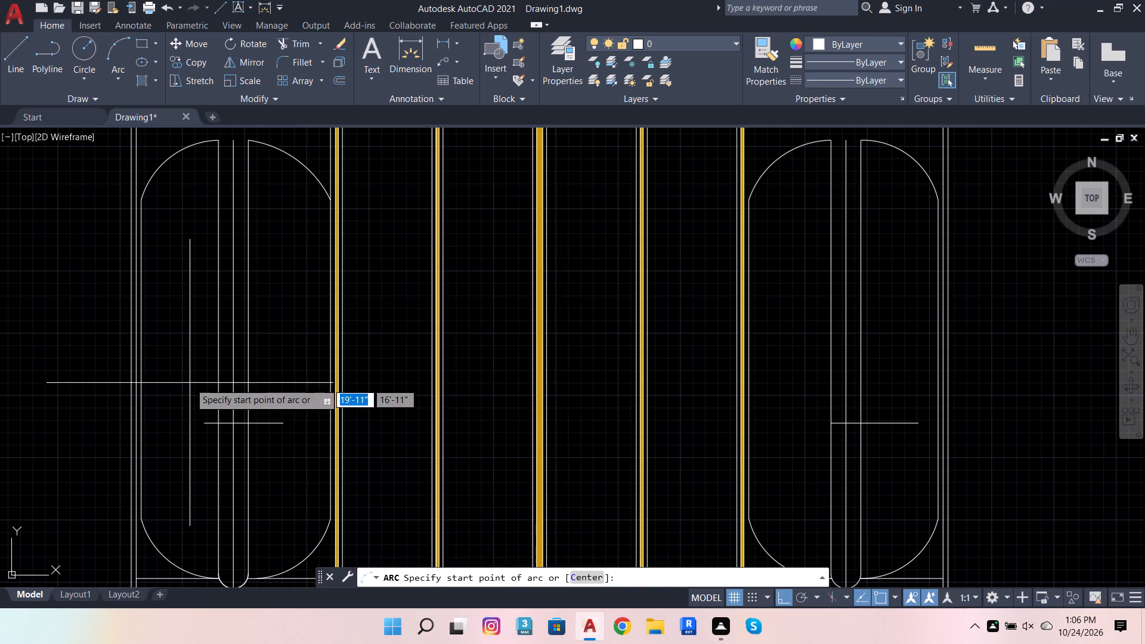
{"action": "scroll", "coordinate": [234, 429], "scroll_direction": "up", "scroll_amount": 2}
{"action": "left_click", "coordinate": [185, 411]}
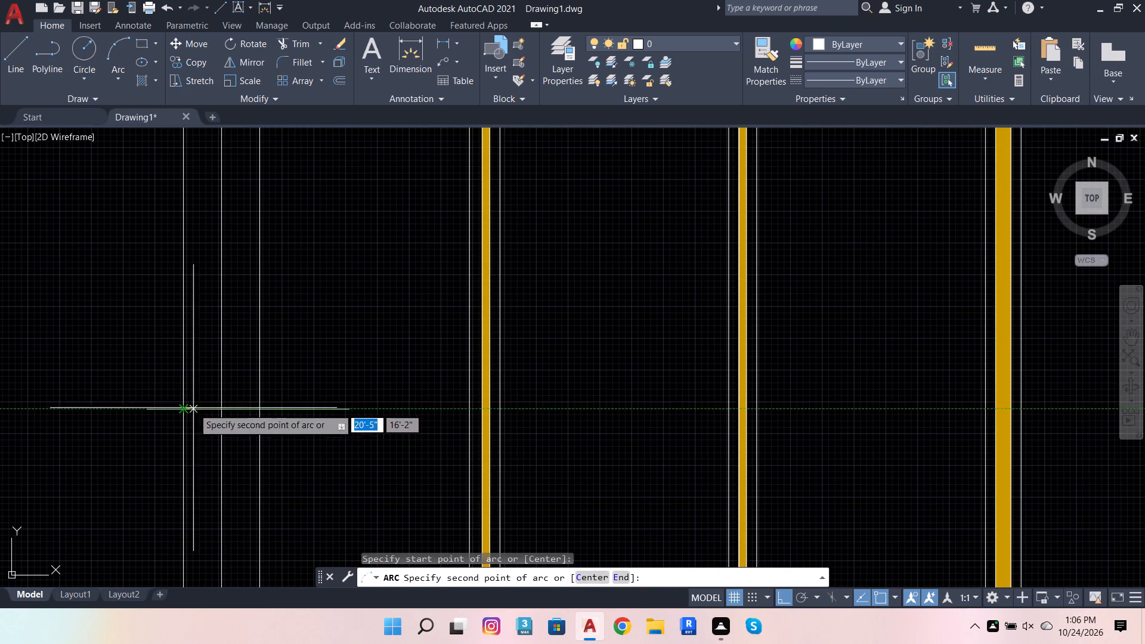
{"action": "left_click", "coordinate": [259, 405]}
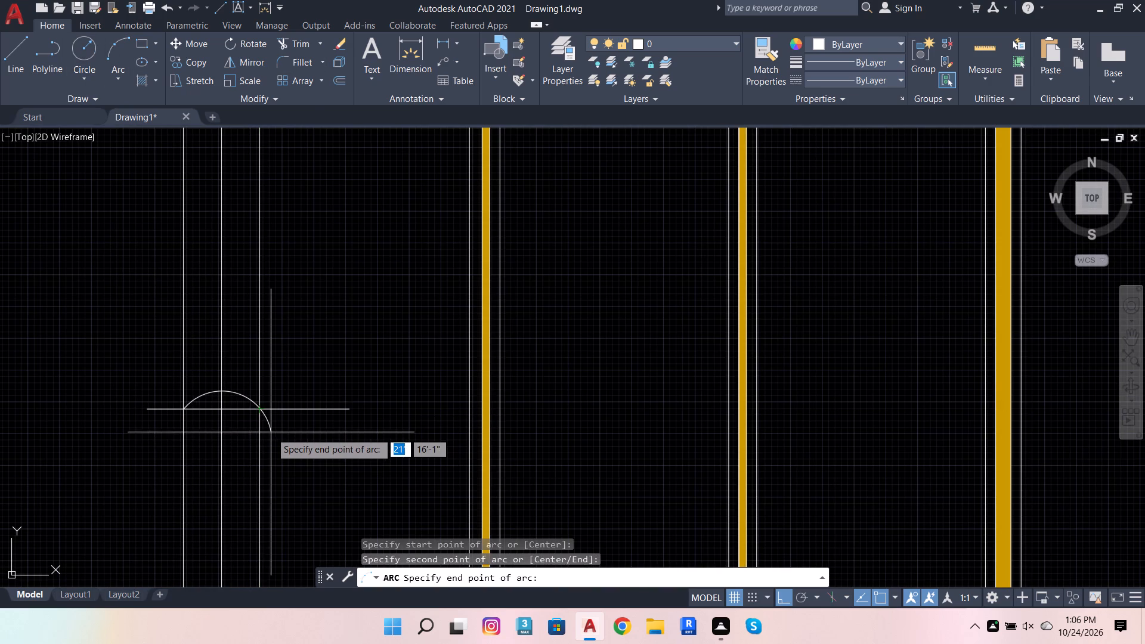
{"action": "scroll", "coordinate": [269, 421], "scroll_direction": "up", "scroll_amount": 3}
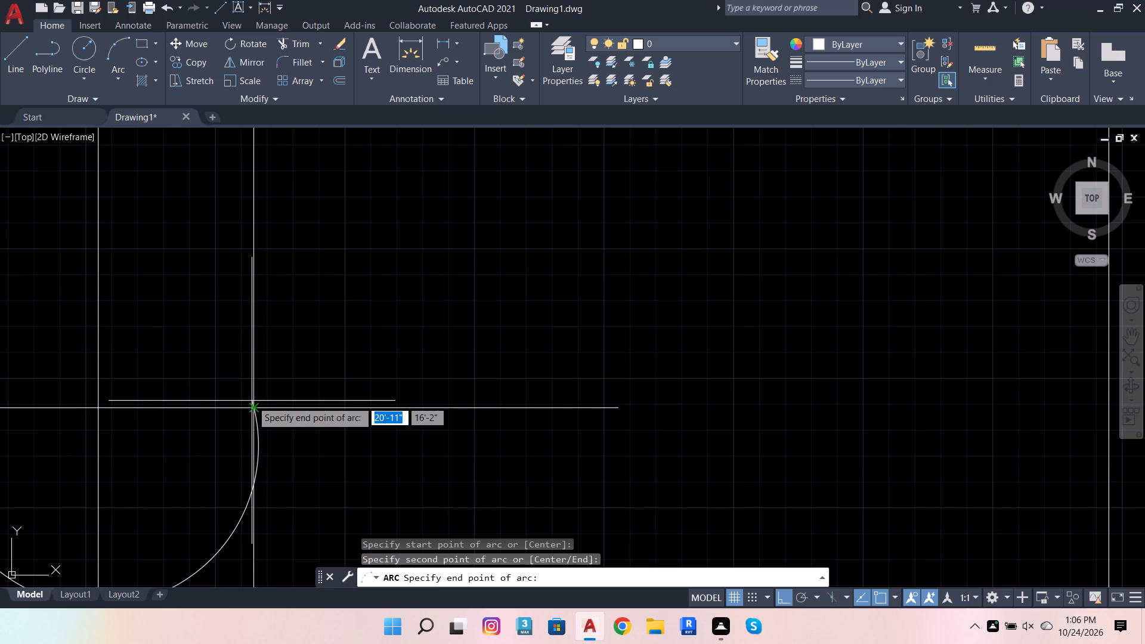
{"action": "left_click", "coordinate": [271, 434]}
Copy the arc about 10'-3" horizontally onto the matching left vertical of the right panel's middle strip.
{"action": "scroll", "coordinate": [193, 465], "scroll_direction": "down", "scroll_amount": 4}
{"action": "scroll", "coordinate": [187, 469], "scroll_direction": "up", "scroll_amount": 3}
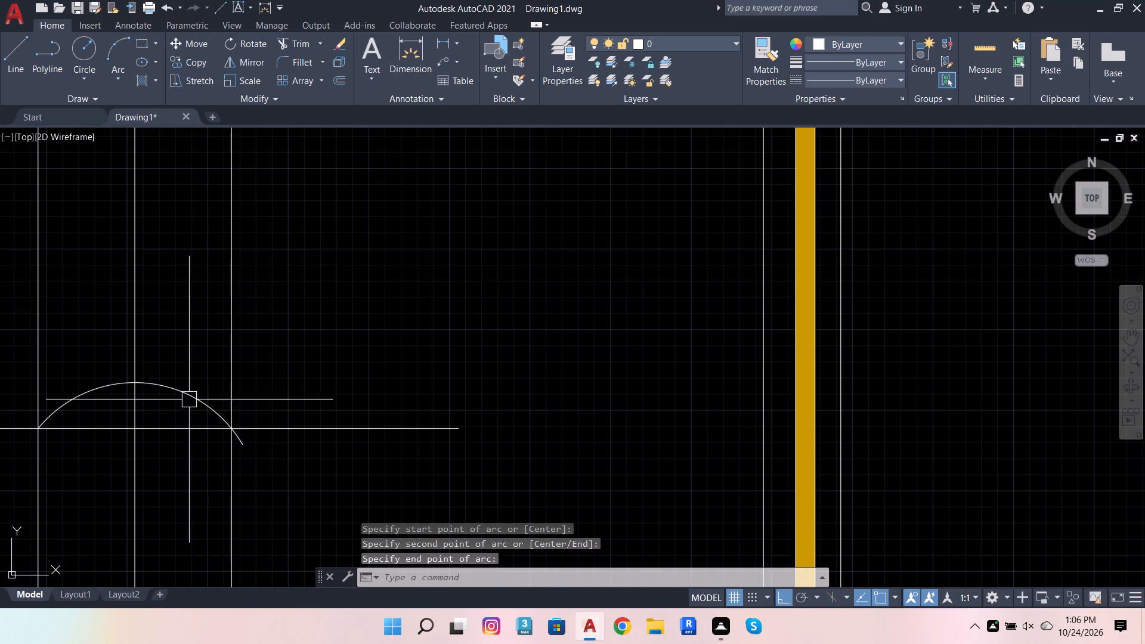
{"action": "left_click", "coordinate": [194, 388]}
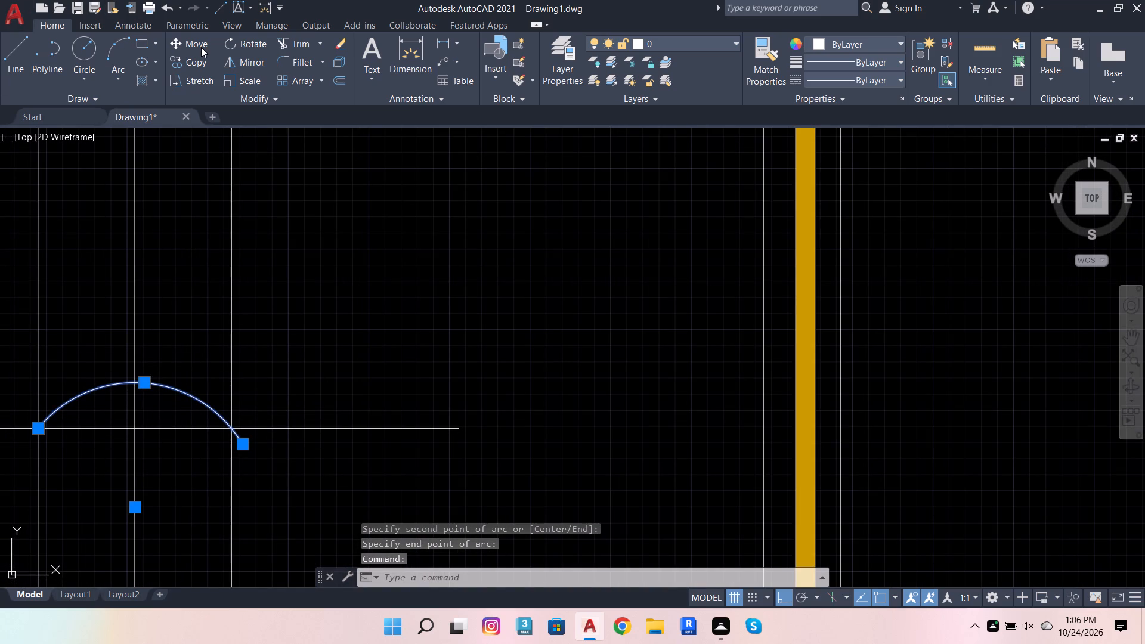
{"action": "left_click", "coordinate": [183, 59]}
{"action": "scroll", "coordinate": [287, 264], "scroll_direction": "down", "scroll_amount": 2}
{"action": "scroll", "coordinate": [240, 334], "scroll_direction": "up", "scroll_amount": 3}
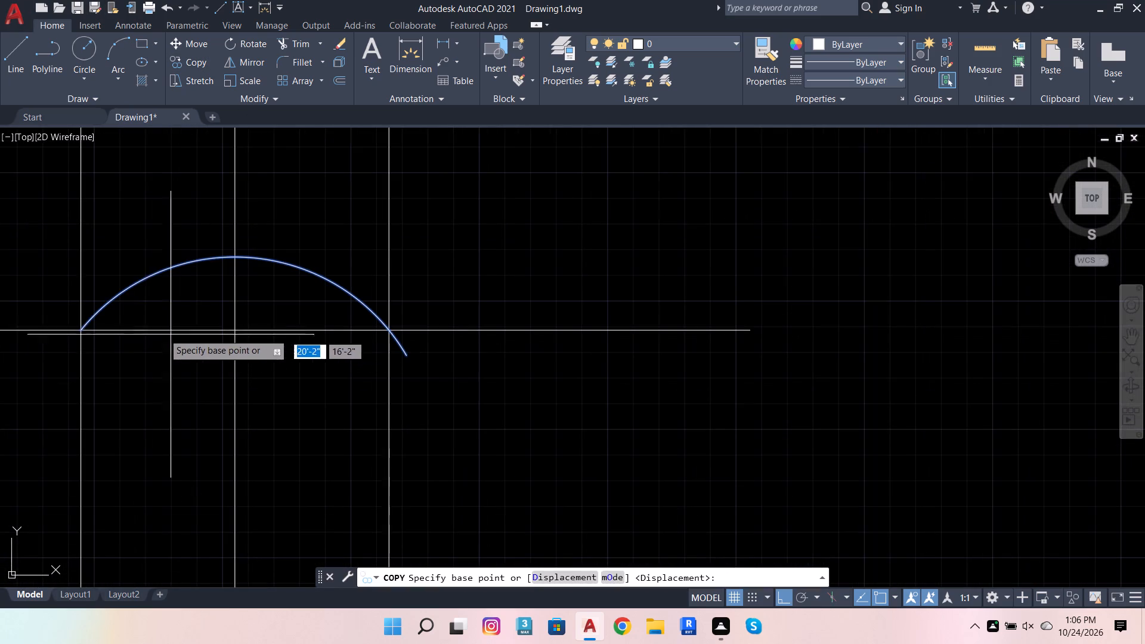
{"action": "left_click", "coordinate": [84, 332]}
{"action": "scroll", "coordinate": [132, 325], "scroll_direction": "down", "scroll_amount": 2}
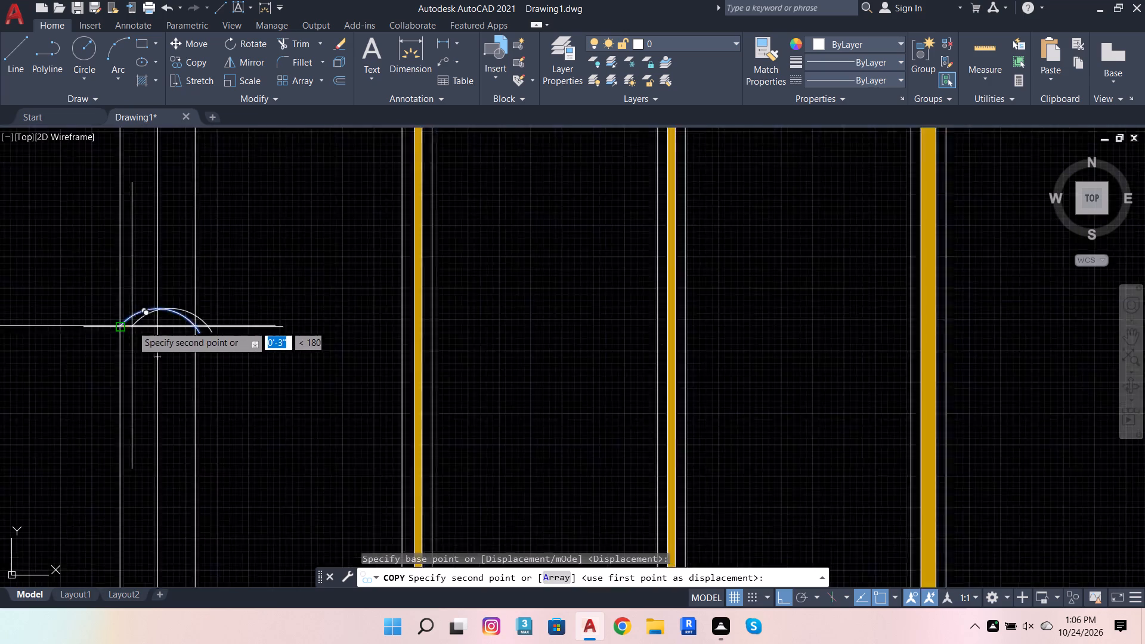
{"action": "scroll", "coordinate": [132, 326], "scroll_direction": "down", "scroll_amount": 3}
{"action": "scroll", "coordinate": [736, 338], "scroll_direction": "up", "scroll_amount": 3}
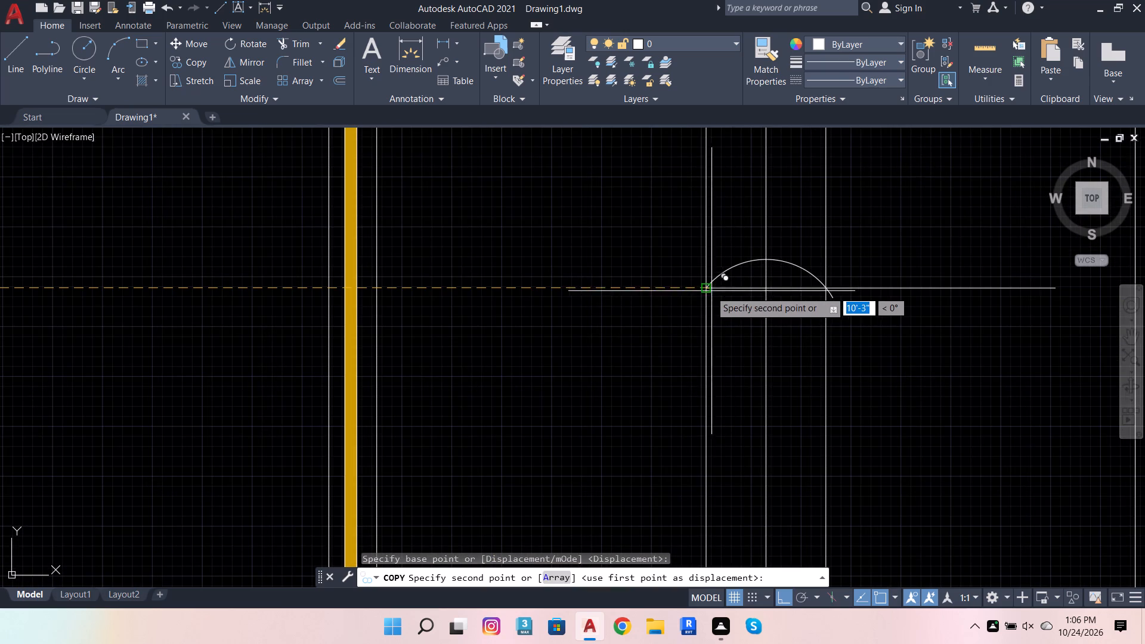
{"action": "left_click", "coordinate": [708, 290]}
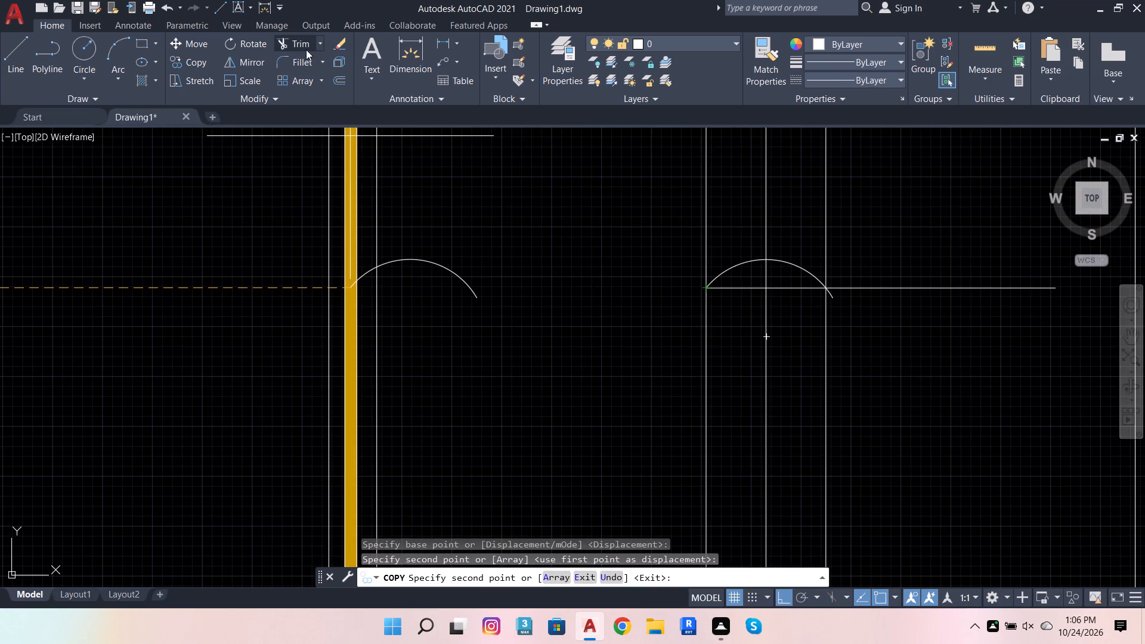
Trim the right panel's horizontal line, the arc's overshoot and the centre vertical above the arc.
{"action": "left_click", "coordinate": [301, 48]}
{"action": "scroll", "coordinate": [880, 291], "scroll_direction": "up", "scroll_amount": 2}
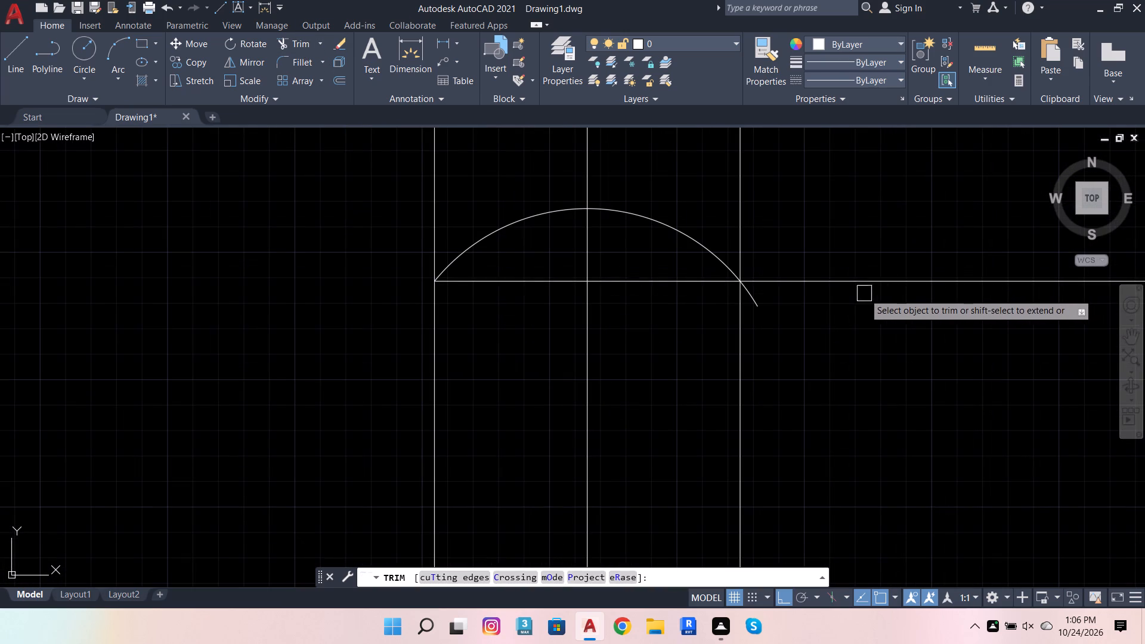
{"action": "left_click", "coordinate": [815, 282]}
{"action": "left_click", "coordinate": [754, 306]}
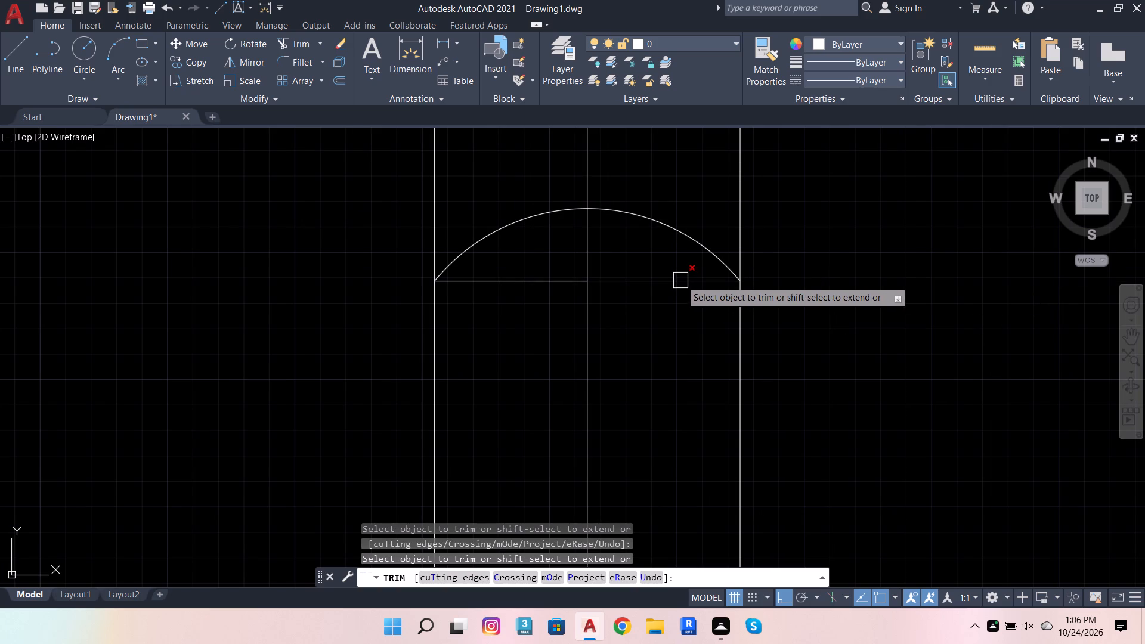
{"action": "left_click", "coordinate": [680, 280]}
{"action": "left_click", "coordinate": [530, 283]}
{"action": "scroll", "coordinate": [606, 406], "scroll_direction": "down", "scroll_amount": 4}
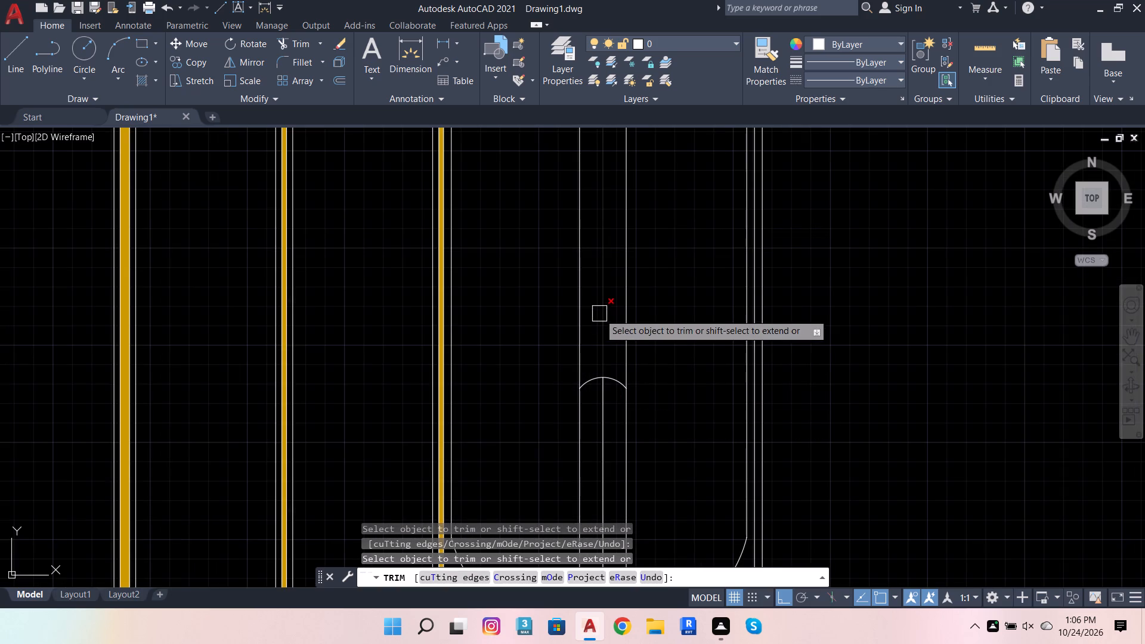
{"action": "left_click", "coordinate": [599, 314]}
Trim the left panel's horizontal line, the arc's overshoot and the centre vertical above the arc.
{"action": "scroll", "coordinate": [809, 361], "scroll_direction": "down", "scroll_amount": 4}
{"action": "scroll", "coordinate": [647, 358], "scroll_direction": "up", "scroll_amount": 3}
{"action": "scroll", "coordinate": [607, 394], "scroll_direction": "up", "scroll_amount": 2}
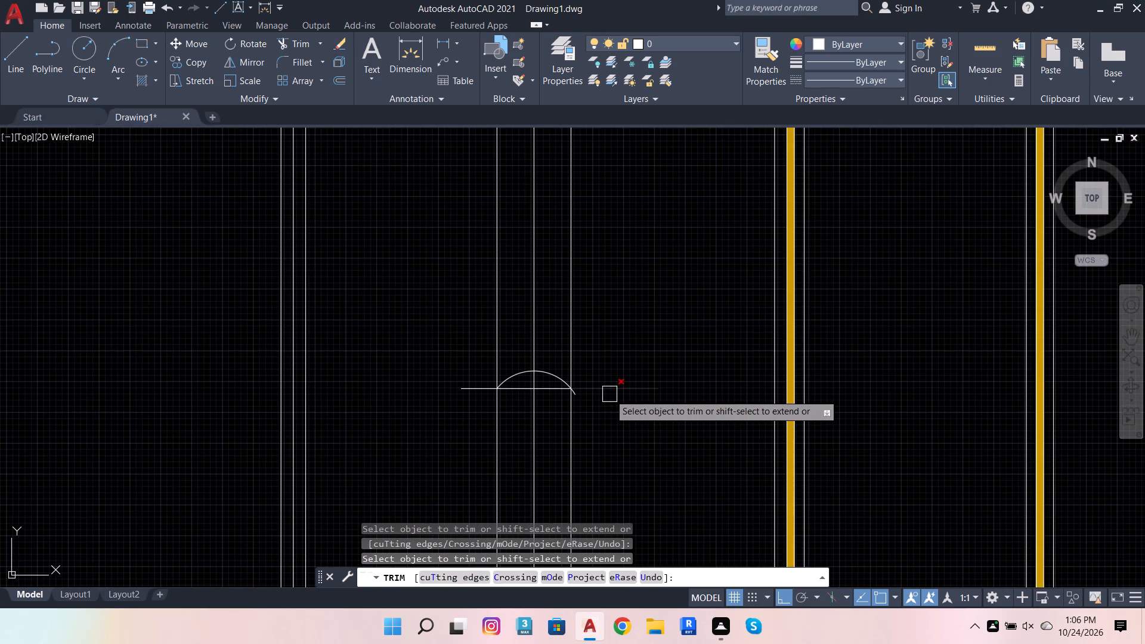
{"action": "left_click", "coordinate": [611, 394]}
{"action": "scroll", "coordinate": [593, 395], "scroll_direction": "up", "scroll_amount": 3}
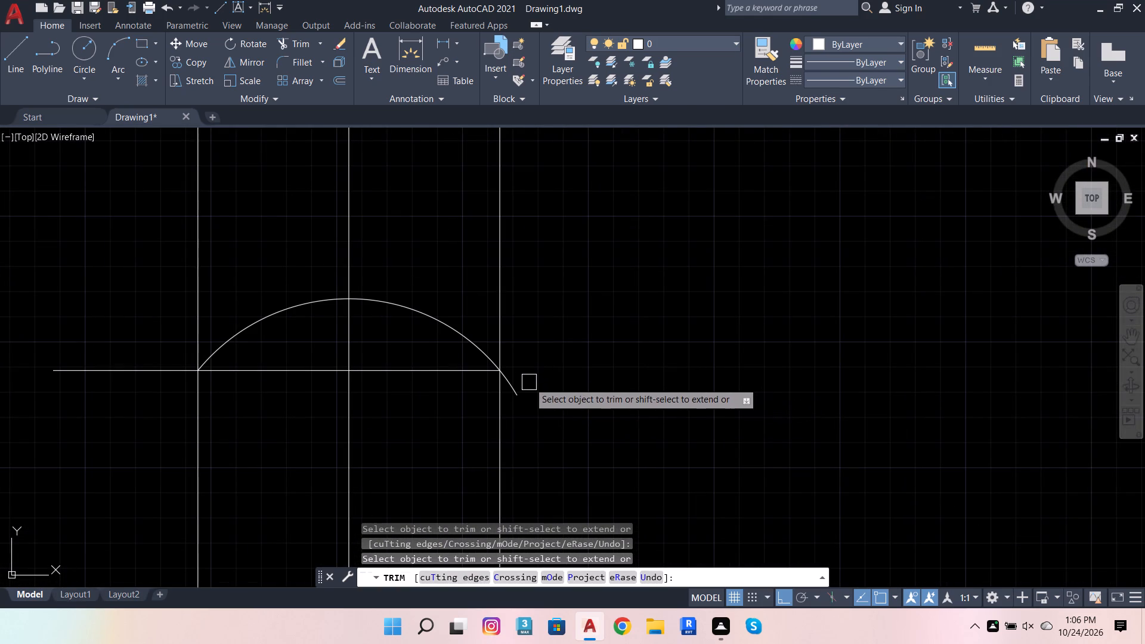
{"action": "left_click", "coordinate": [523, 392]}
{"action": "left_click", "coordinate": [435, 370]}
{"action": "left_click", "coordinate": [302, 369]}
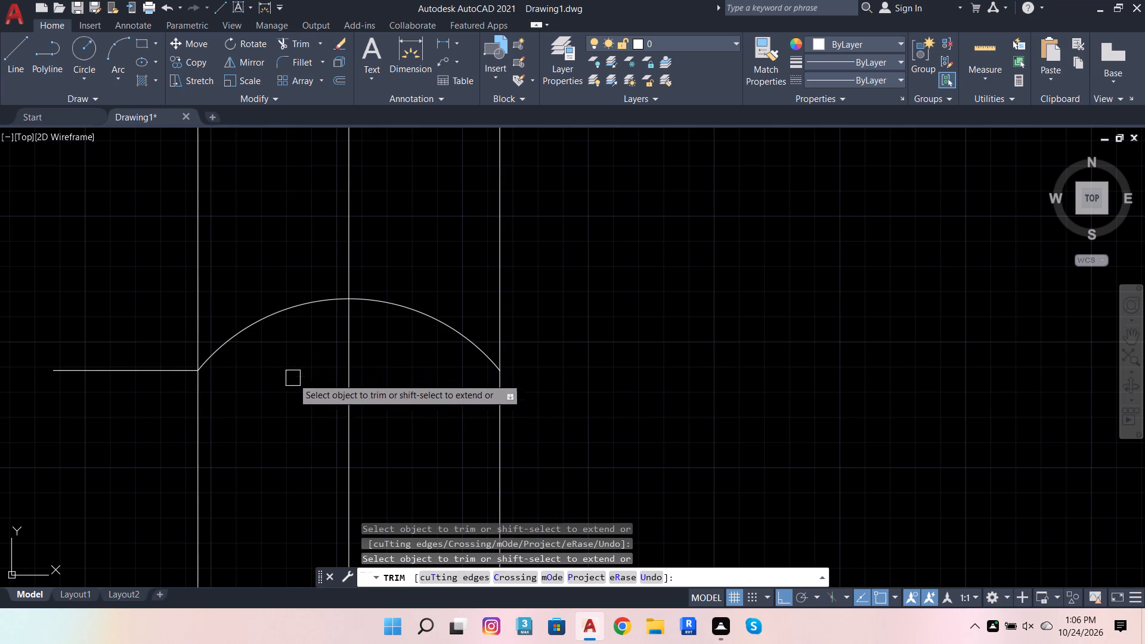
{"action": "left_click", "coordinate": [98, 359]}
{"action": "left_click", "coordinate": [103, 374]}
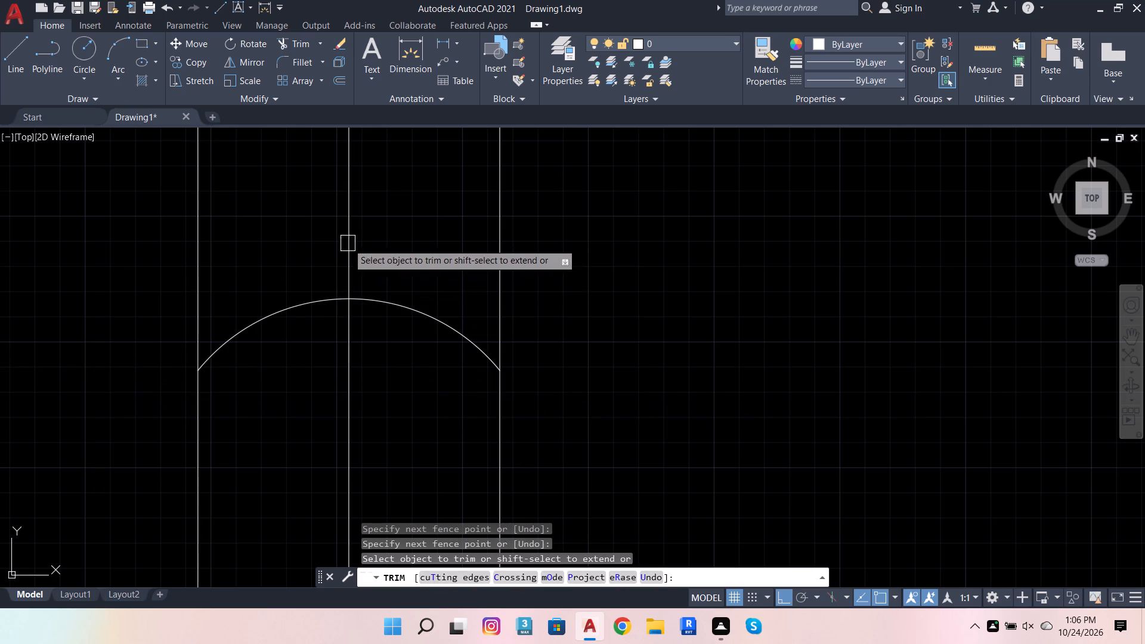
{"action": "left_click", "coordinate": [336, 247]}
{"action": "left_click", "coordinate": [418, 249]}
{"action": "scroll", "coordinate": [559, 539], "scroll_direction": "down", "scroll_amount": 5}
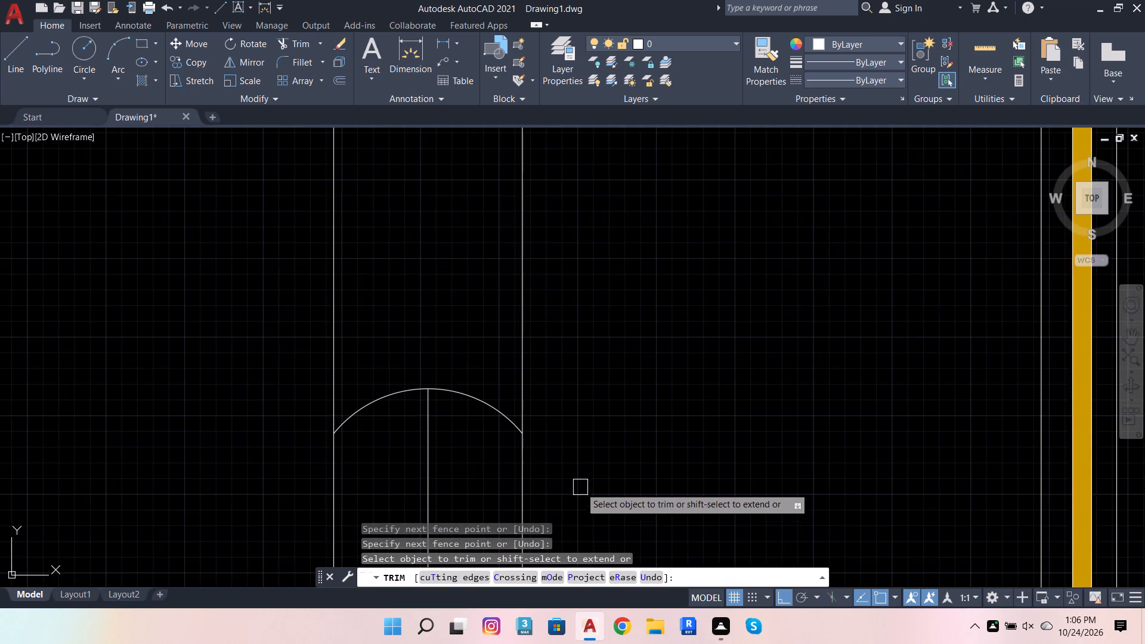
{"action": "scroll", "coordinate": [582, 488], "scroll_direction": "down", "scroll_amount": 6}
{"action": "scroll", "coordinate": [570, 354], "scroll_direction": "up", "scroll_amount": 2}
{"action": "scroll", "coordinate": [608, 340], "scroll_direction": "down", "scroll_amount": 4}
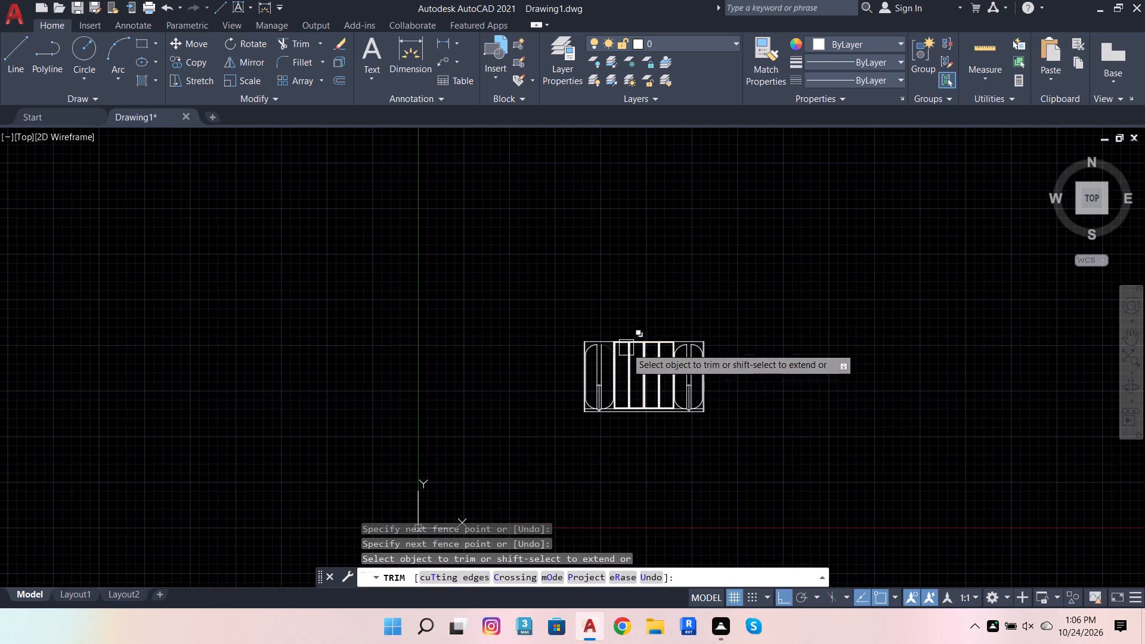
{"action": "scroll", "coordinate": [804, 381], "scroll_direction": "up", "scroll_amount": 2}
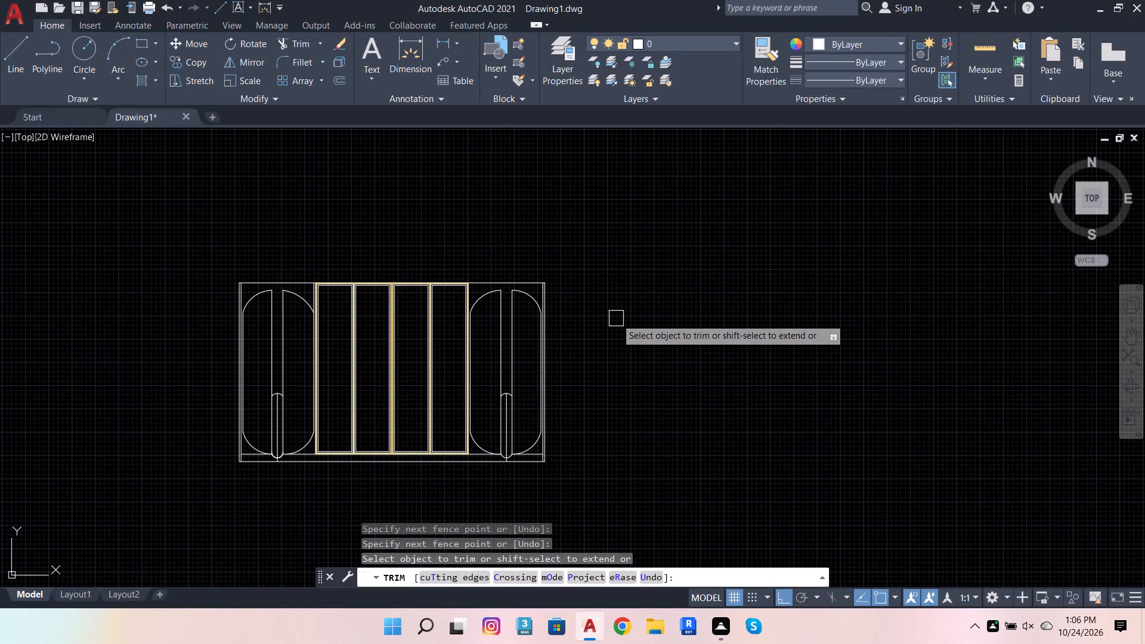
{"action": "key", "text": "Escape"}
{"action": "key", "text": "Escape"}
{"action": "key", "text": "Escape"}
{"action": "key", "text": "Escape"}
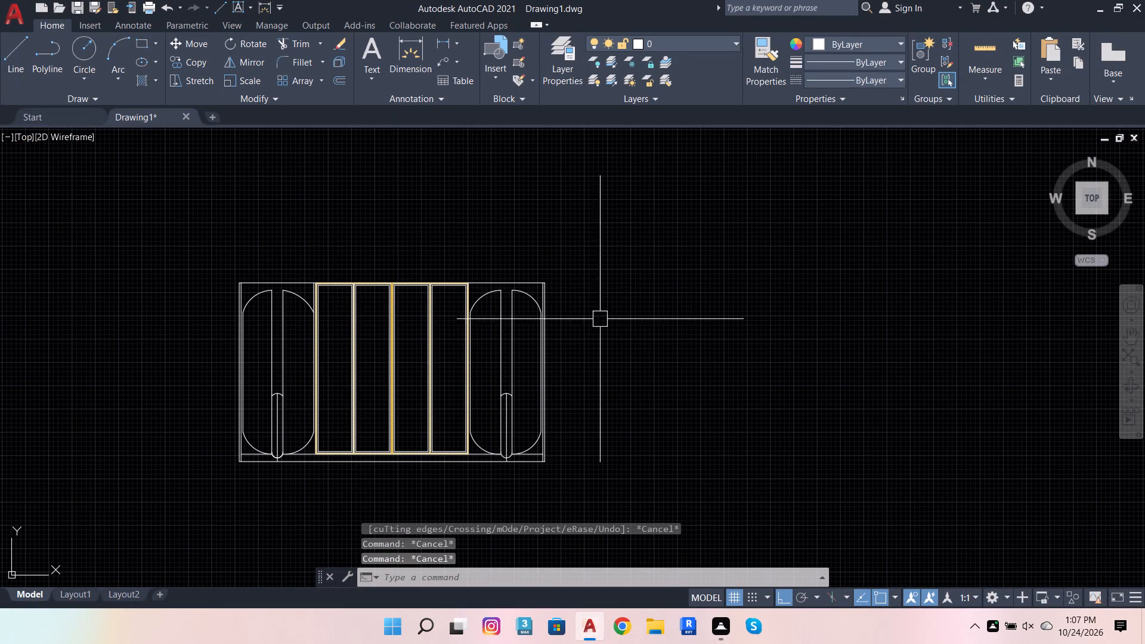
Inspect the side panels' arched tops, lower corners and capped middle strips across the elevation.
{"action": "scroll", "coordinate": [479, 308], "scroll_direction": "up", "scroll_amount": 2}
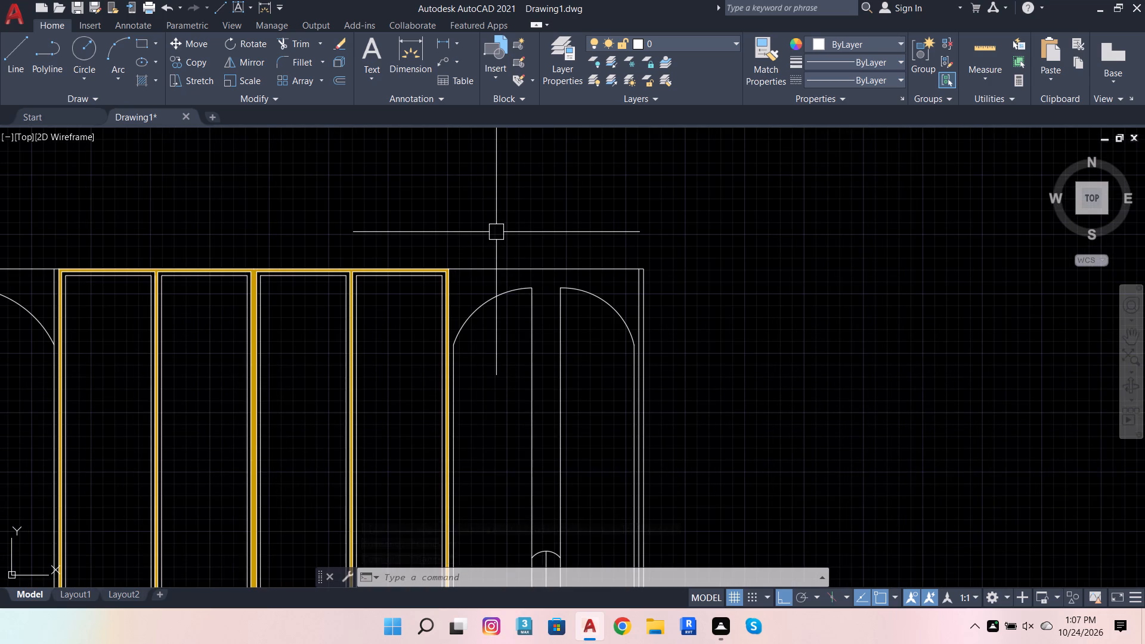
{"action": "scroll", "coordinate": [606, 256], "scroll_direction": "down", "scroll_amount": 2}
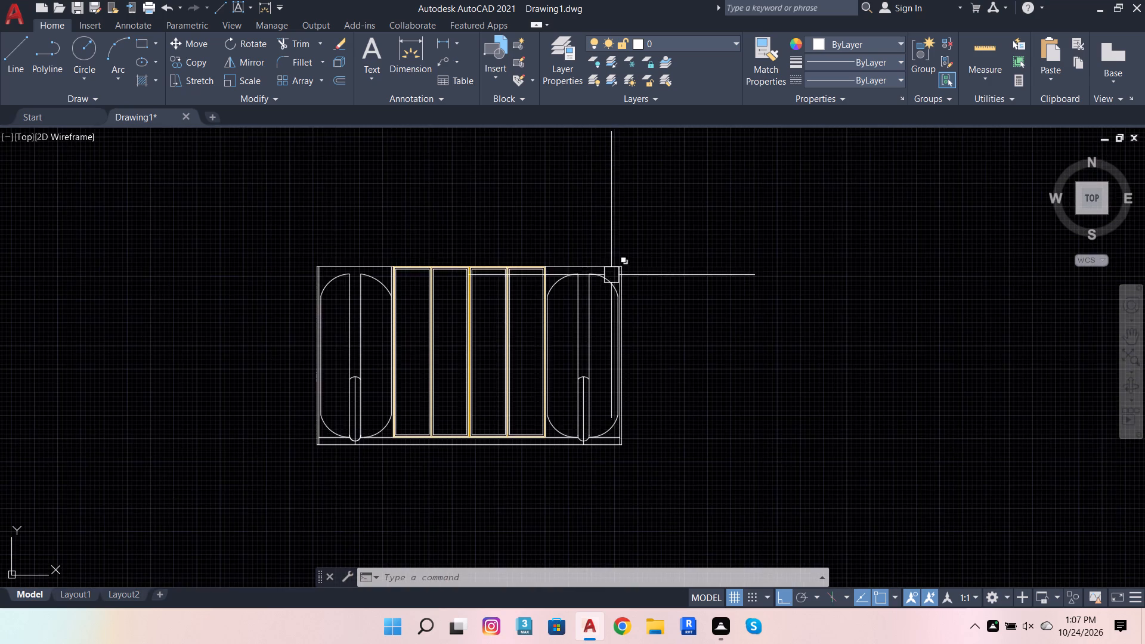
{"action": "scroll", "coordinate": [611, 277], "scroll_direction": "up", "scroll_amount": 2}
{"action": "scroll", "coordinate": [682, 248], "scroll_direction": "down", "scroll_amount": 2}
{"action": "scroll", "coordinate": [673, 476], "scroll_direction": "up", "scroll_amount": 2}
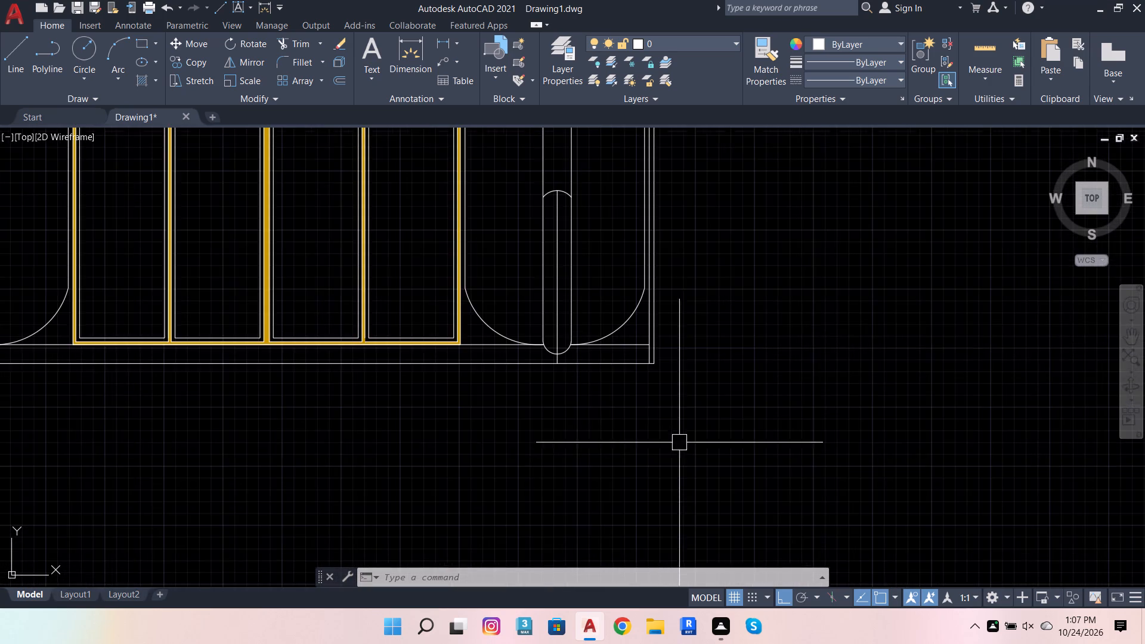
{"action": "scroll", "coordinate": [689, 404], "scroll_direction": "down", "scroll_amount": 2}
{"action": "scroll", "coordinate": [366, 375], "scroll_direction": "up", "scroll_amount": 3}
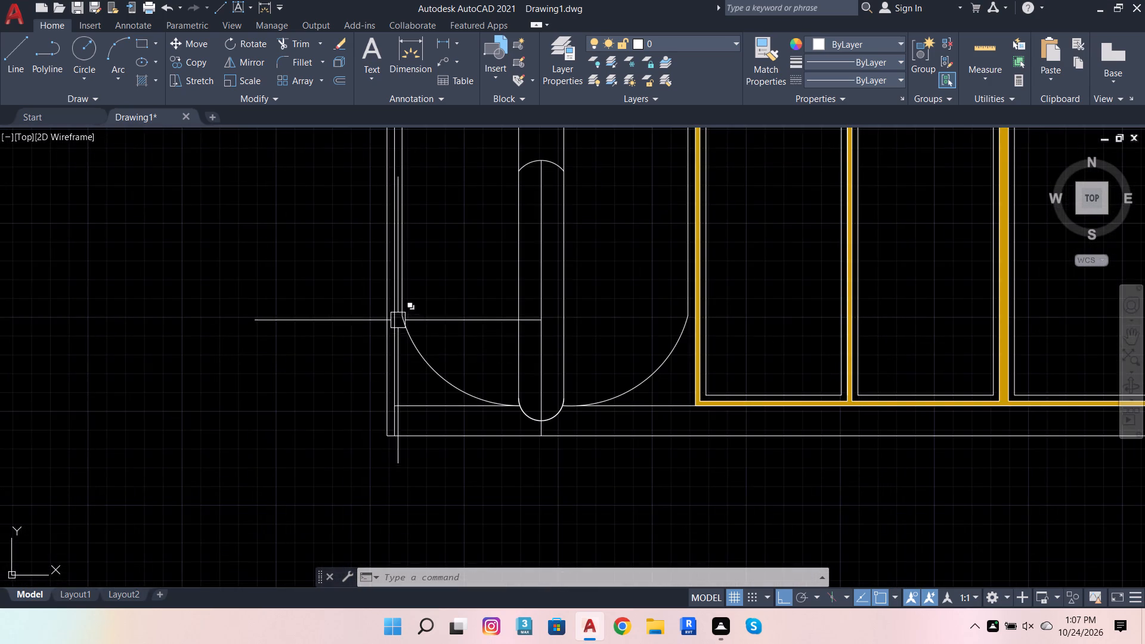
Trim the left panel's vertical stub beside the gold frame, above the right end of the arched top.
{"action": "scroll", "coordinate": [398, 320], "scroll_direction": "down", "scroll_amount": 2}
{"action": "scroll", "coordinate": [930, 315], "scroll_direction": "up", "scroll_amount": 1}
{"action": "scroll", "coordinate": [694, 363], "scroll_direction": "down", "scroll_amount": 2}
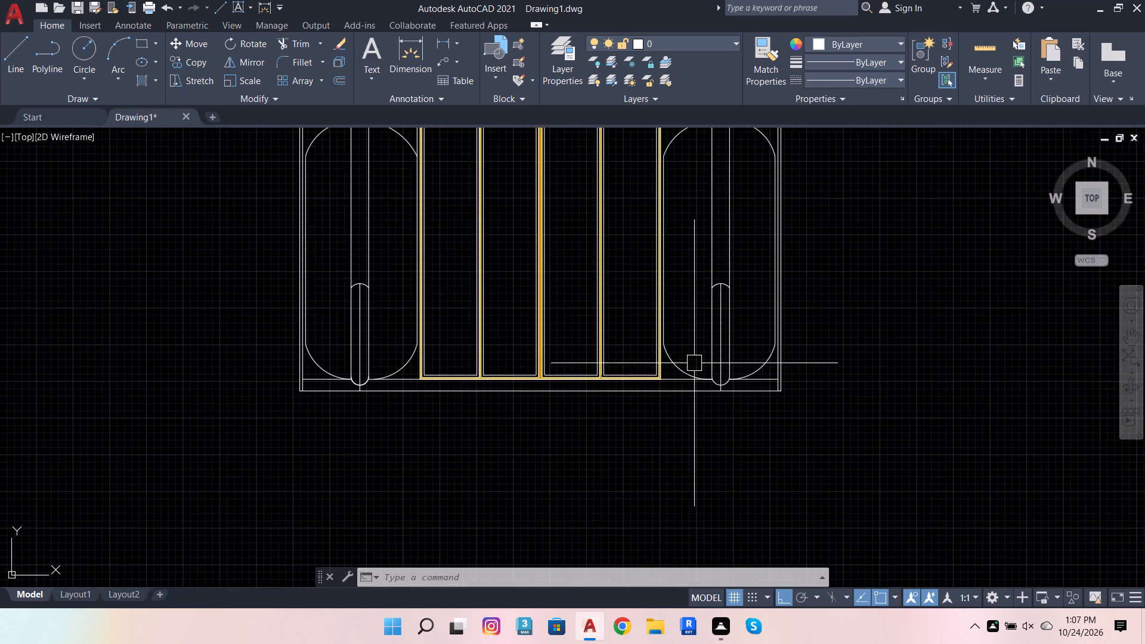
{"action": "scroll", "coordinate": [748, 225], "scroll_direction": "up", "scroll_amount": 2}
{"action": "scroll", "coordinate": [763, 213], "scroll_direction": "down", "scroll_amount": 2}
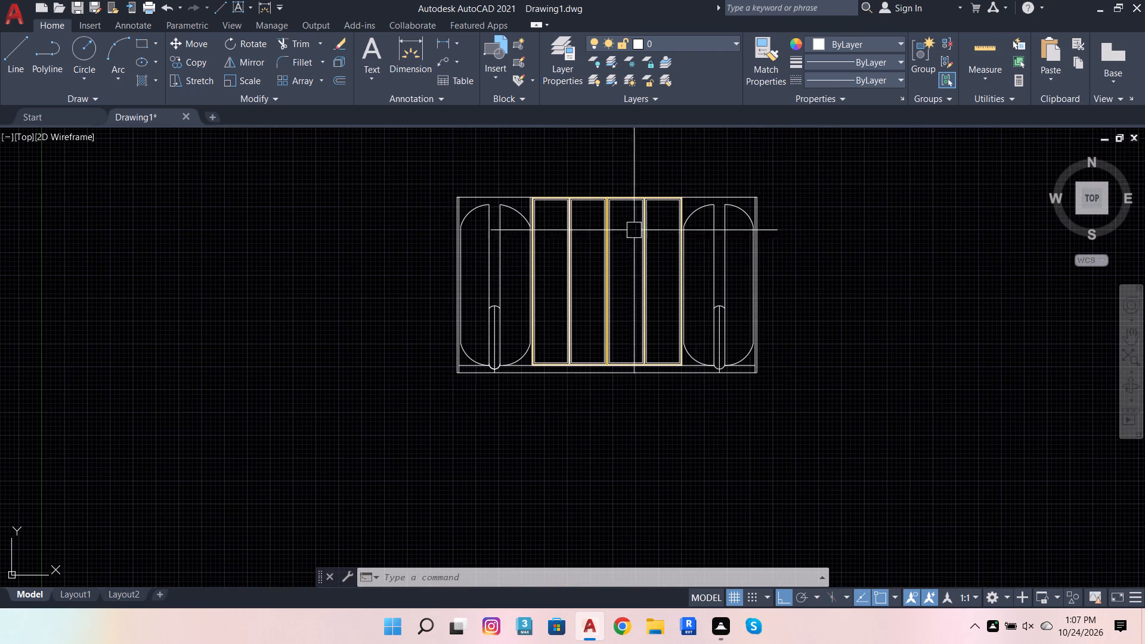
{"action": "scroll", "coordinate": [490, 210], "scroll_direction": "up", "scroll_amount": 3}
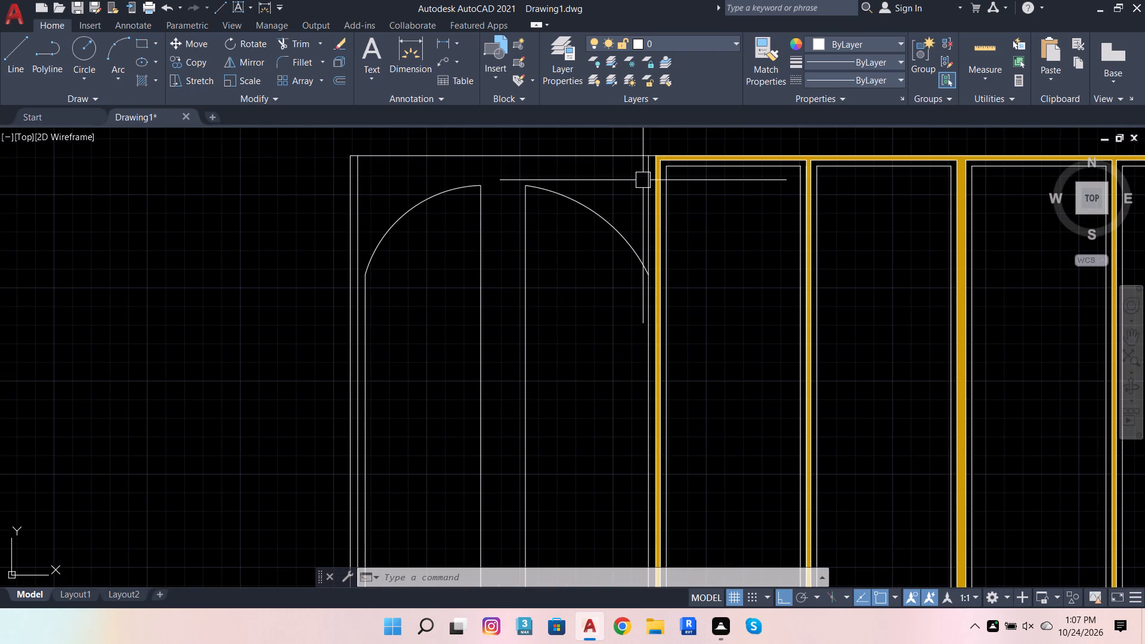
{"action": "left_click", "coordinate": [287, 39]}
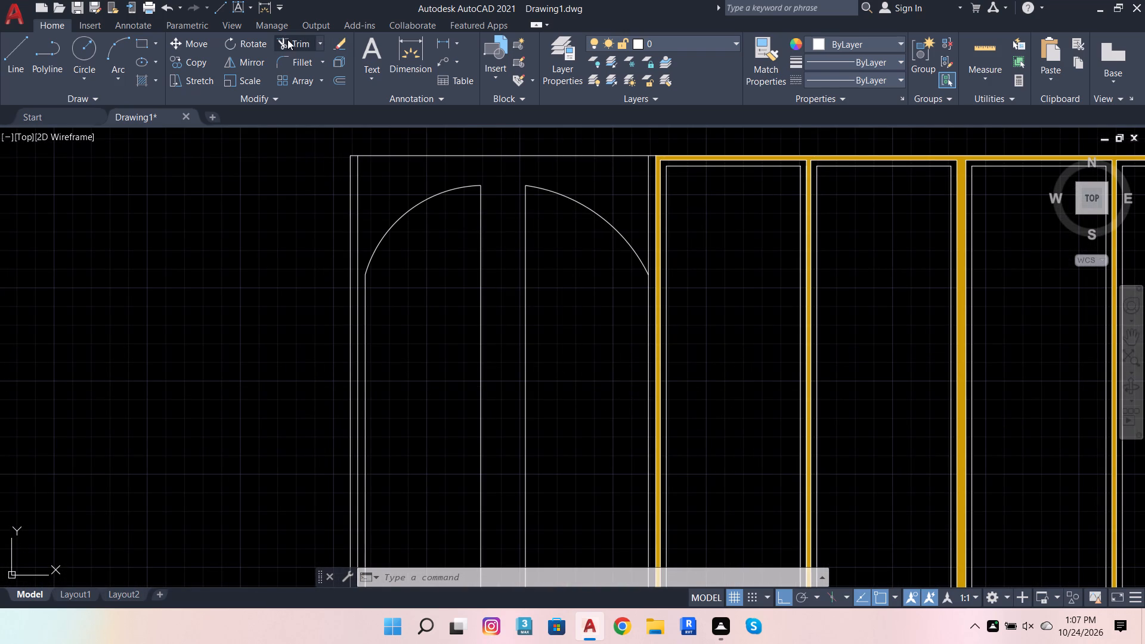
{"action": "left_click", "coordinate": [641, 189]}
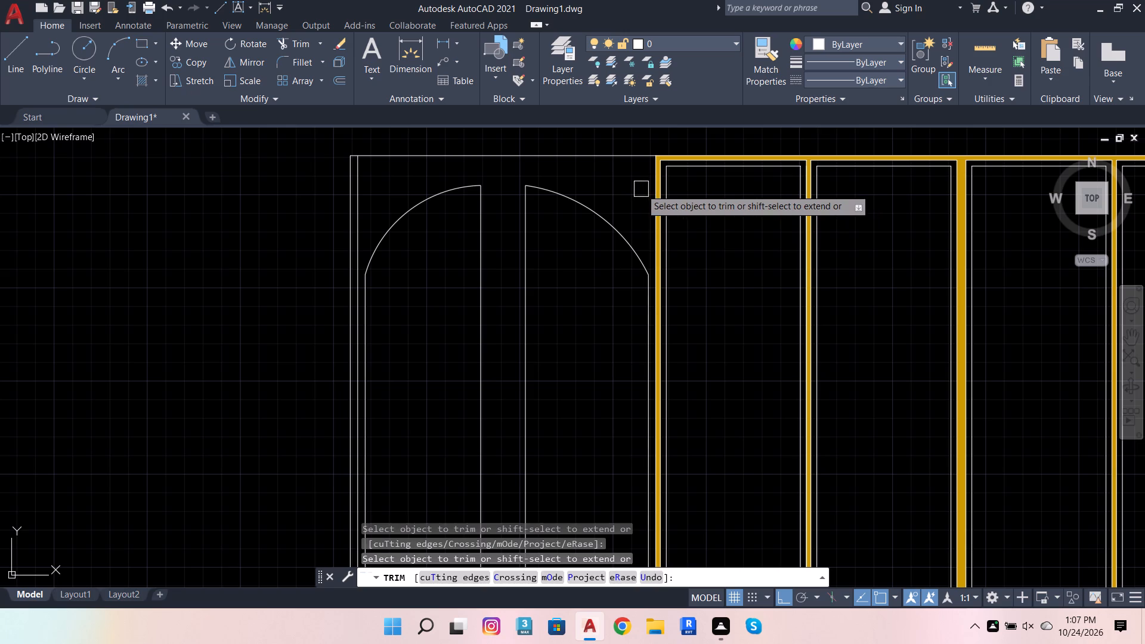
{"action": "scroll", "coordinate": [323, 233], "scroll_direction": "down", "scroll_amount": 2}
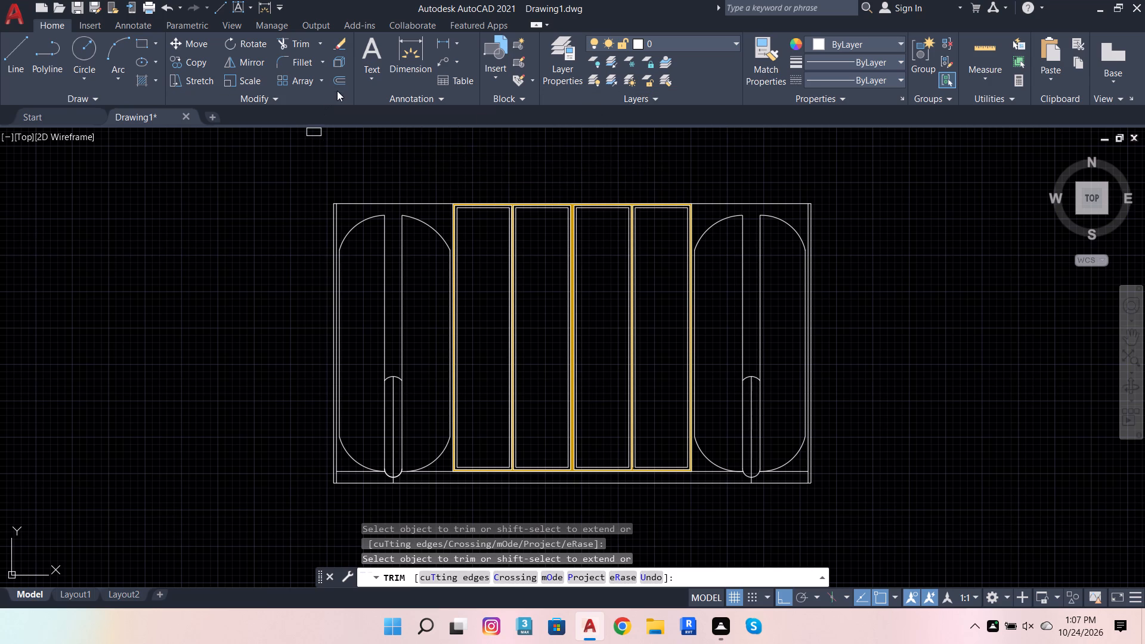
Fill both halves of the left panel's capped lower strip with a solid hatch in colour 94,103,175.
{"action": "left_click", "coordinate": [143, 80]}
{"action": "left_click", "coordinate": [393, 45]}
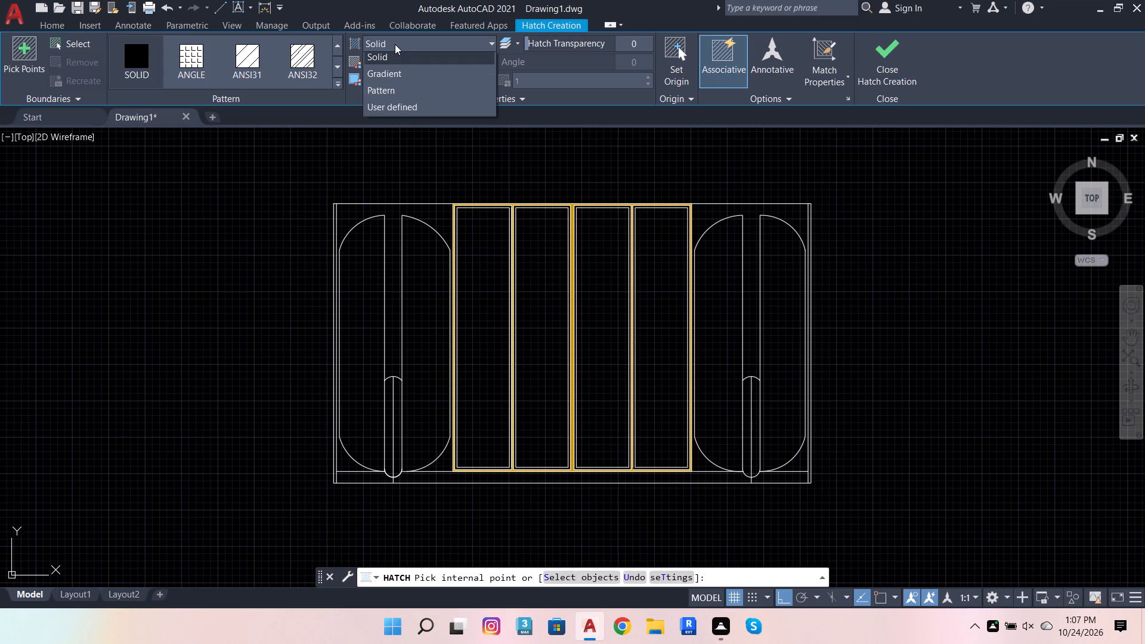
{"action": "left_click", "coordinate": [389, 58]}
{"action": "left_click", "coordinate": [389, 60]}
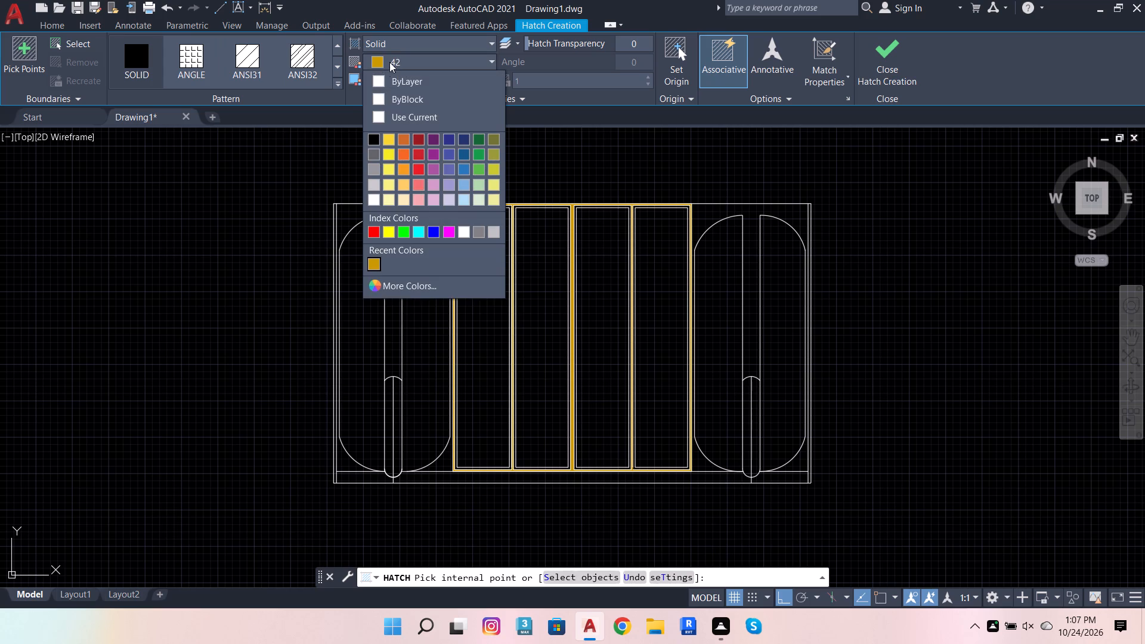
{"action": "left_click", "coordinate": [452, 168]}
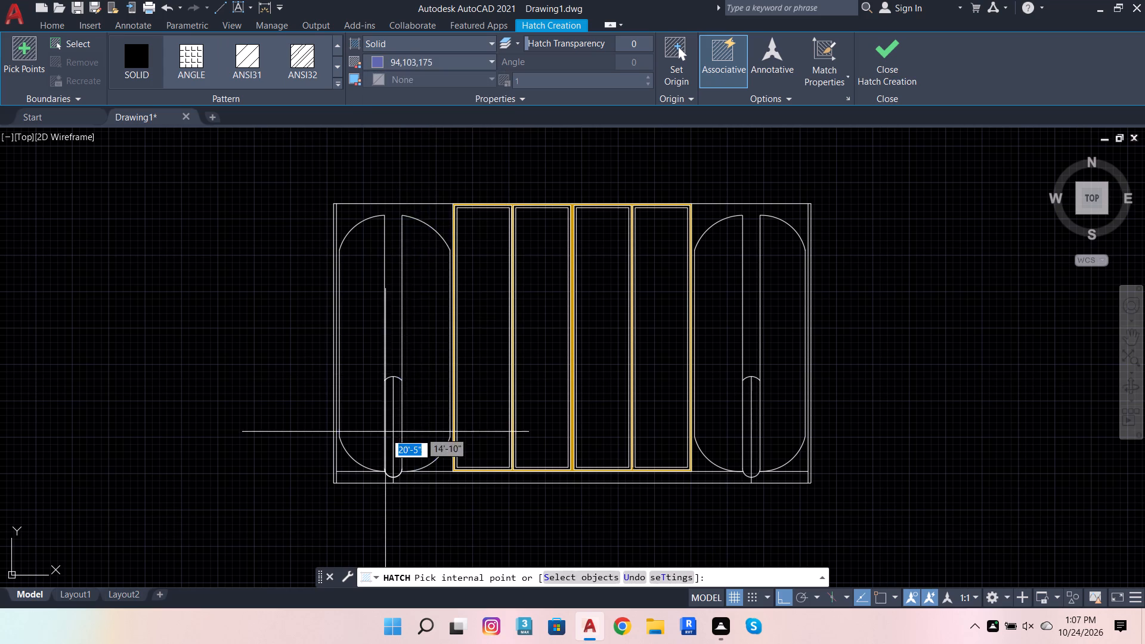
{"action": "scroll", "coordinate": [384, 441], "scroll_direction": "up", "scroll_amount": 2}
{"action": "left_click", "coordinate": [397, 429]}
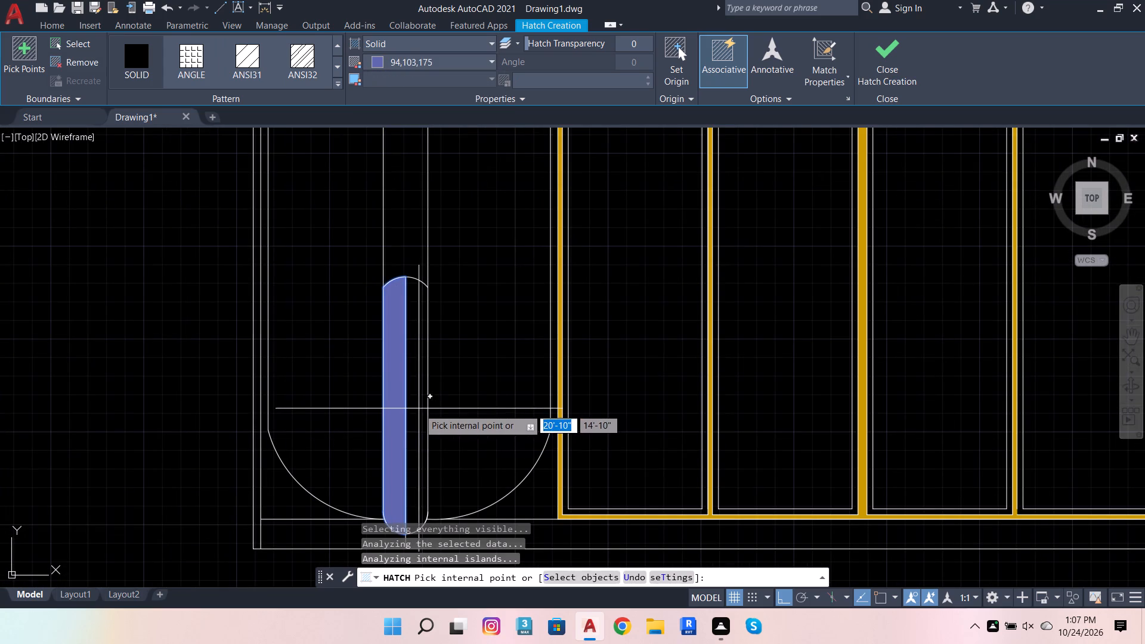
{"action": "left_click", "coordinate": [419, 408]}
Fill both halves of the right panel's capped lower strip with the same solid 94,103,175 hatch and end the command.
{"action": "scroll", "coordinate": [228, 381], "scroll_direction": "down", "scroll_amount": 4}
{"action": "scroll", "coordinate": [357, 389], "scroll_direction": "up", "scroll_amount": 2}
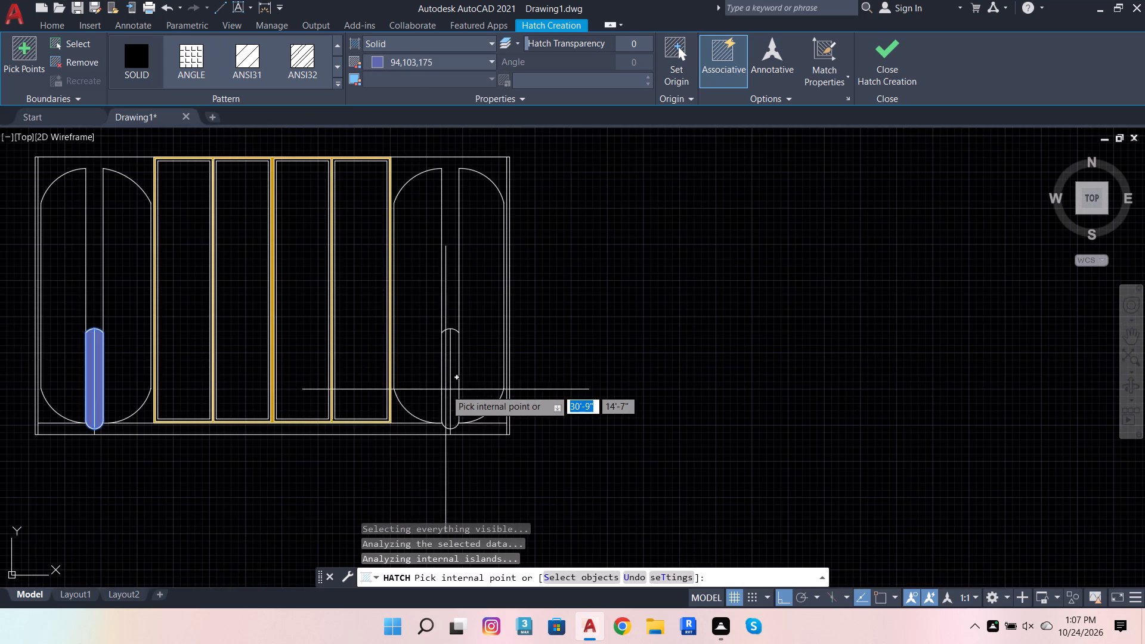
{"action": "scroll", "coordinate": [445, 389], "scroll_direction": "up", "scroll_amount": 3}
{"action": "left_click", "coordinate": [444, 355]}
{"action": "left_click", "coordinate": [474, 361]}
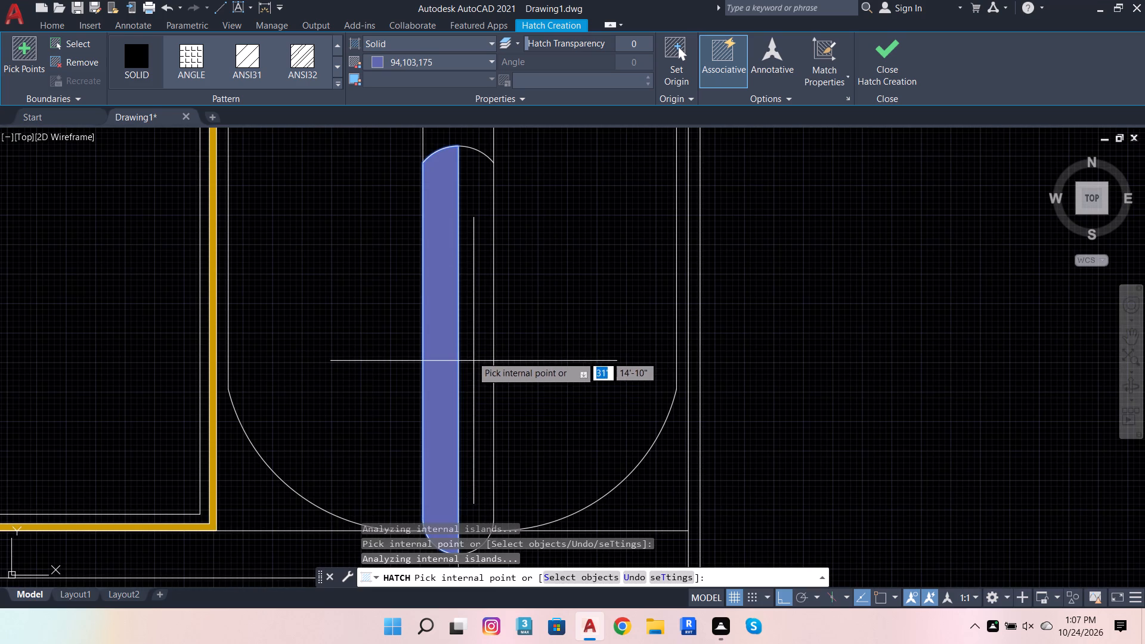
{"action": "scroll", "coordinate": [519, 307], "scroll_direction": "down", "scroll_amount": 5}
{"action": "key", "text": "Escape"}
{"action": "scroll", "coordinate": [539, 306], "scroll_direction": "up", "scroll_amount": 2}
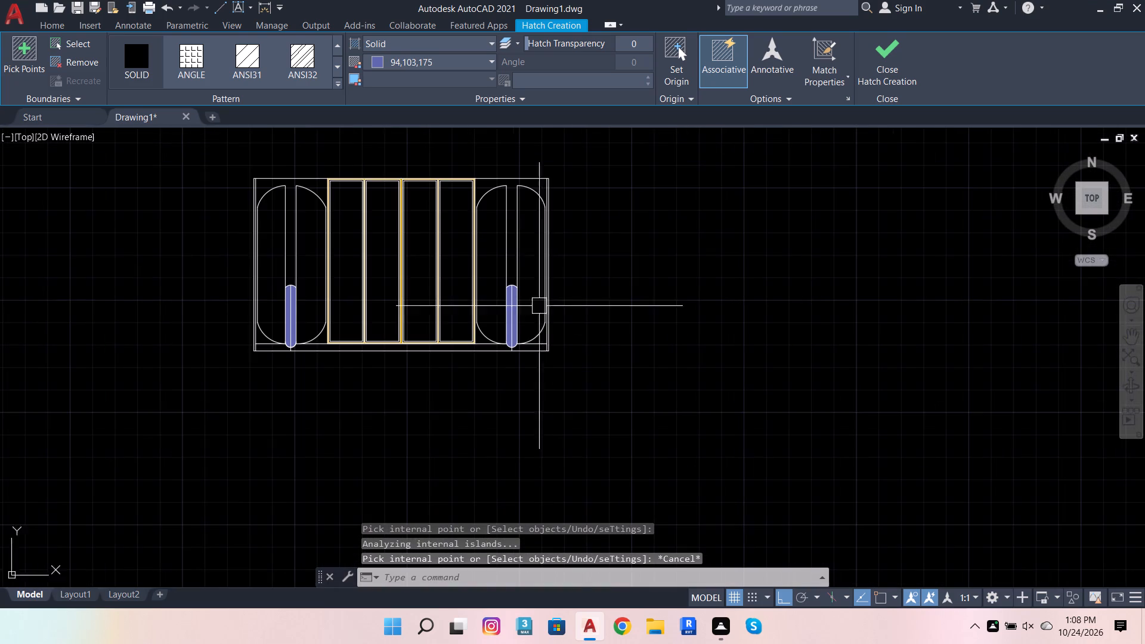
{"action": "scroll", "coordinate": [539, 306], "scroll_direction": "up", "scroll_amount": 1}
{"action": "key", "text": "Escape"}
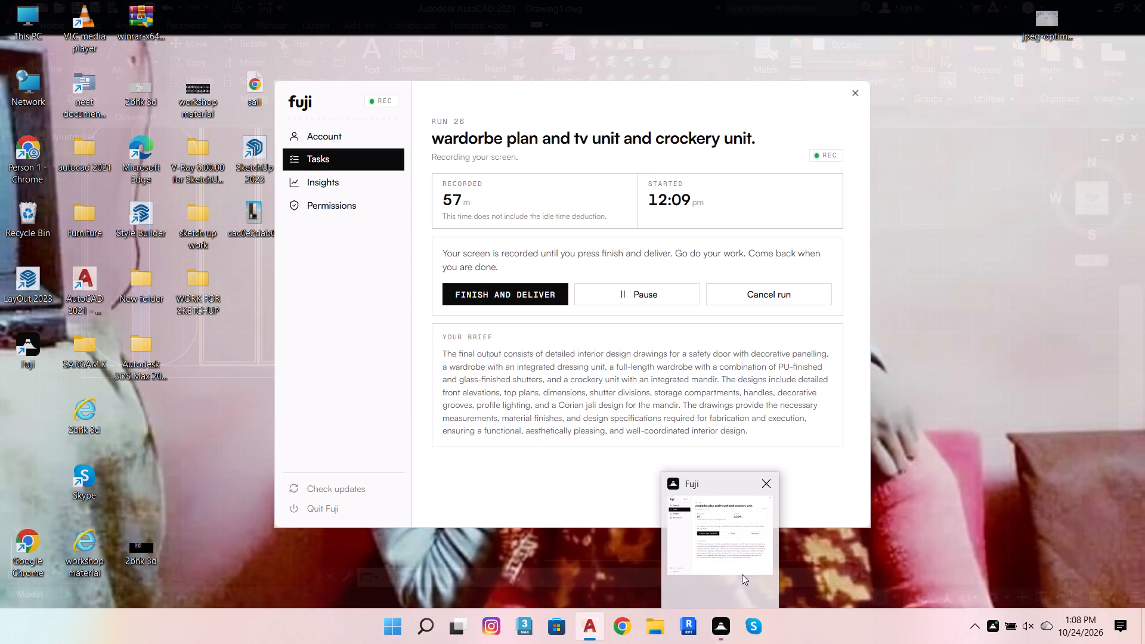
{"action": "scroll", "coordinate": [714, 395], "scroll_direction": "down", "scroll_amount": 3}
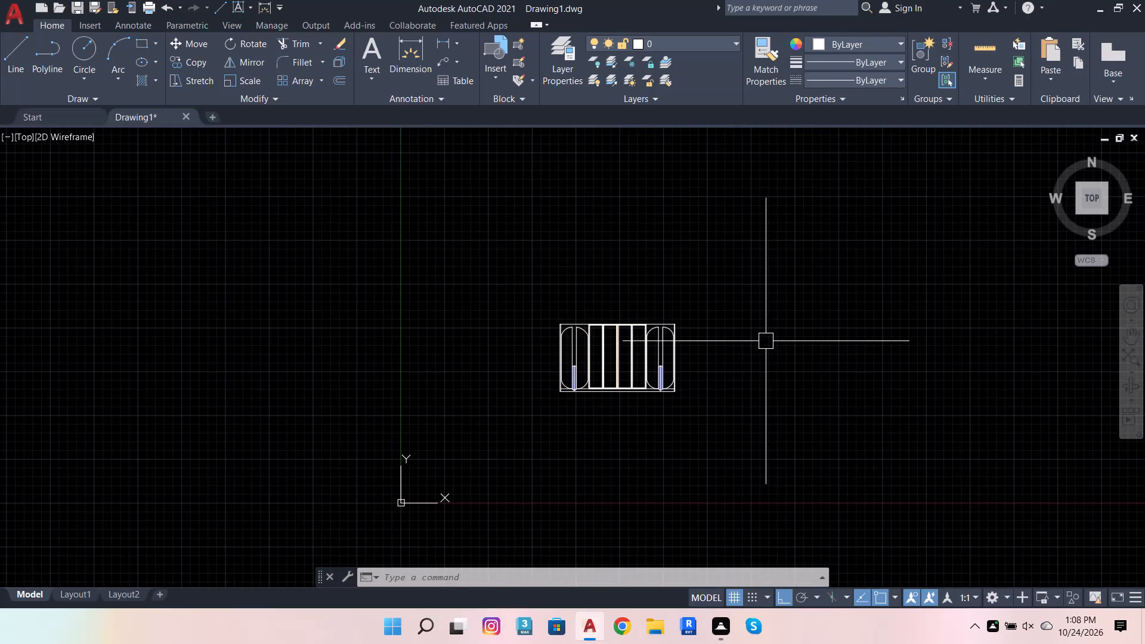
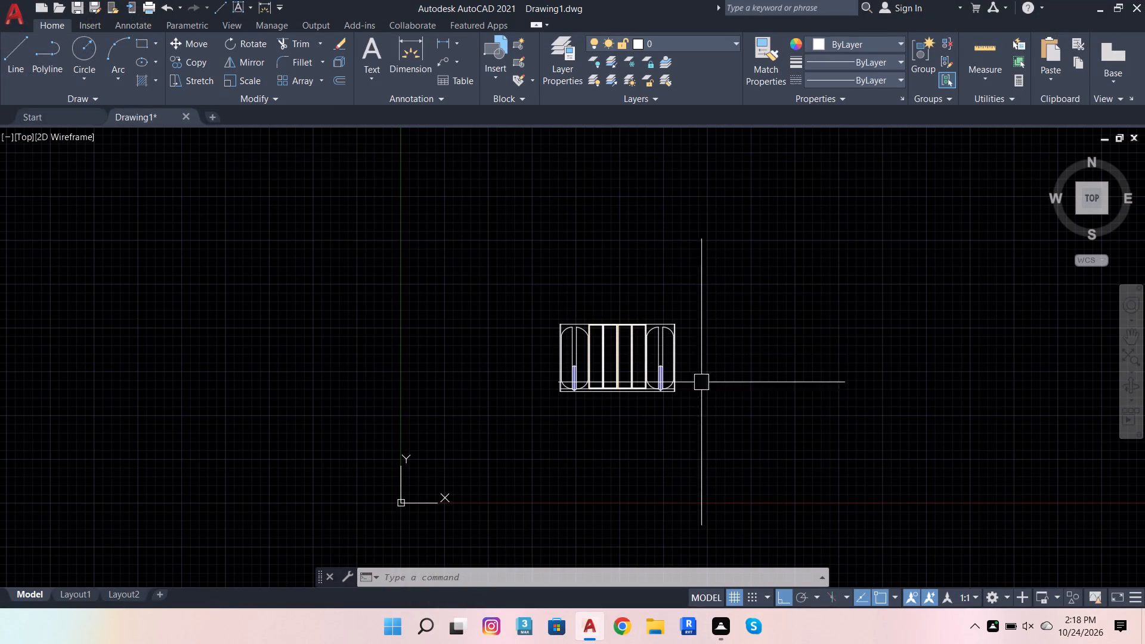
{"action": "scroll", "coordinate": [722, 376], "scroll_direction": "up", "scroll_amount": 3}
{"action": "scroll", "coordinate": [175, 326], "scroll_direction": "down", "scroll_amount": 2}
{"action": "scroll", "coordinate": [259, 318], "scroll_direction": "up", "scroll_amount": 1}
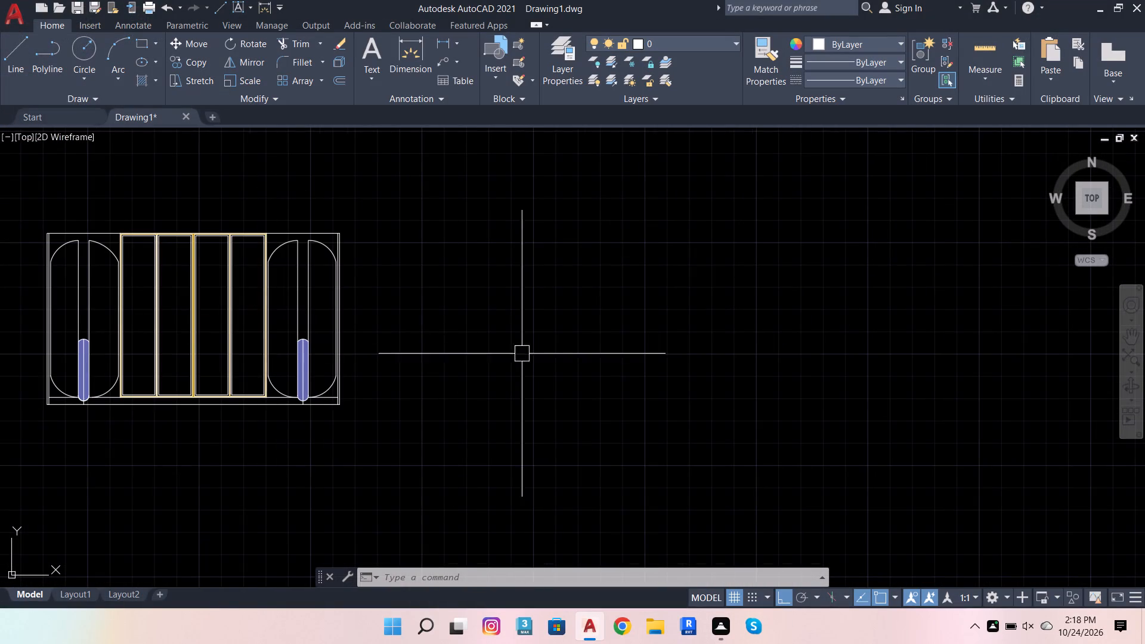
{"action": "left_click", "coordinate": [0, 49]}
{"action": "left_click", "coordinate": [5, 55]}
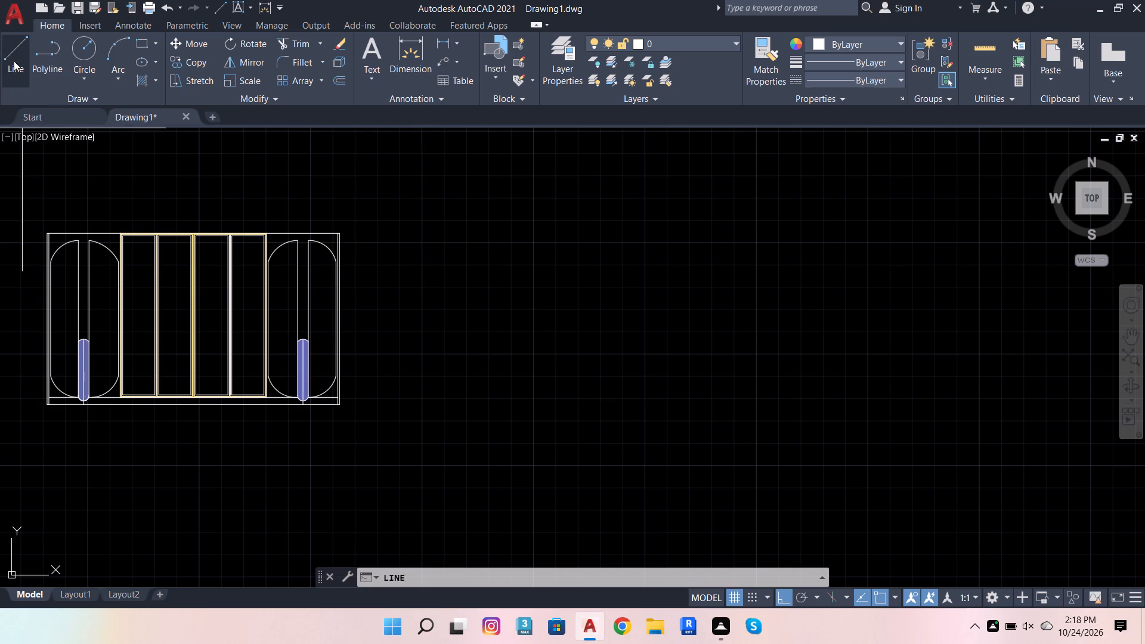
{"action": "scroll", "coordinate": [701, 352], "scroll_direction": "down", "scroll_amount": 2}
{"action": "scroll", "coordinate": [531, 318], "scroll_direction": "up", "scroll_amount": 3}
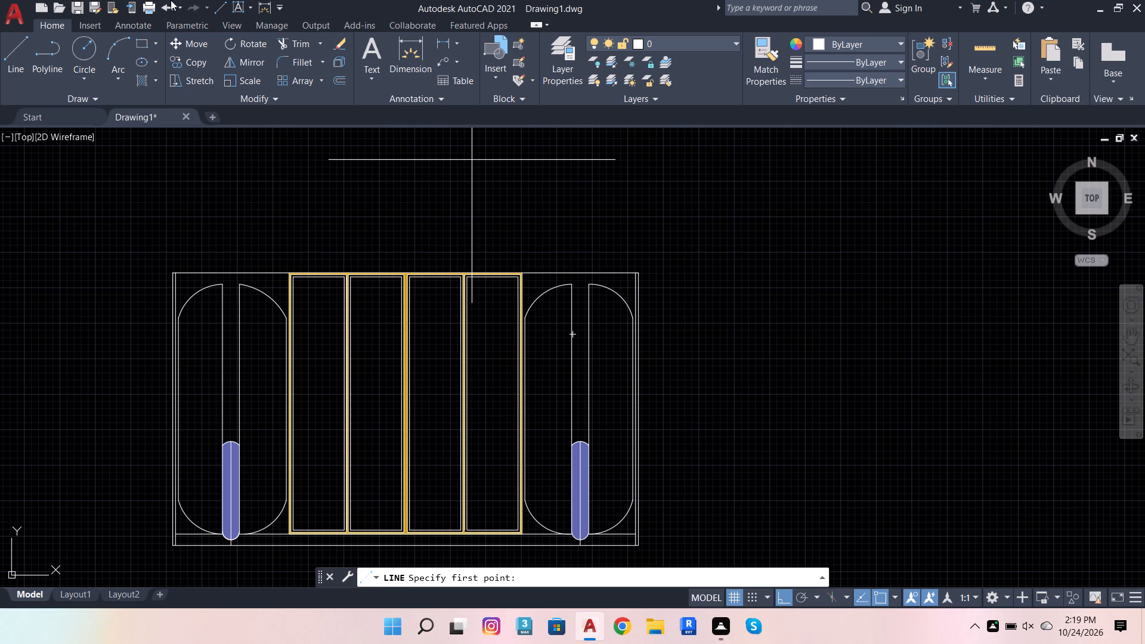
Dimension the overall width of the door elevation along its bottom edge, placing the dimension line just below it.
{"action": "left_click", "coordinate": [397, 47]}
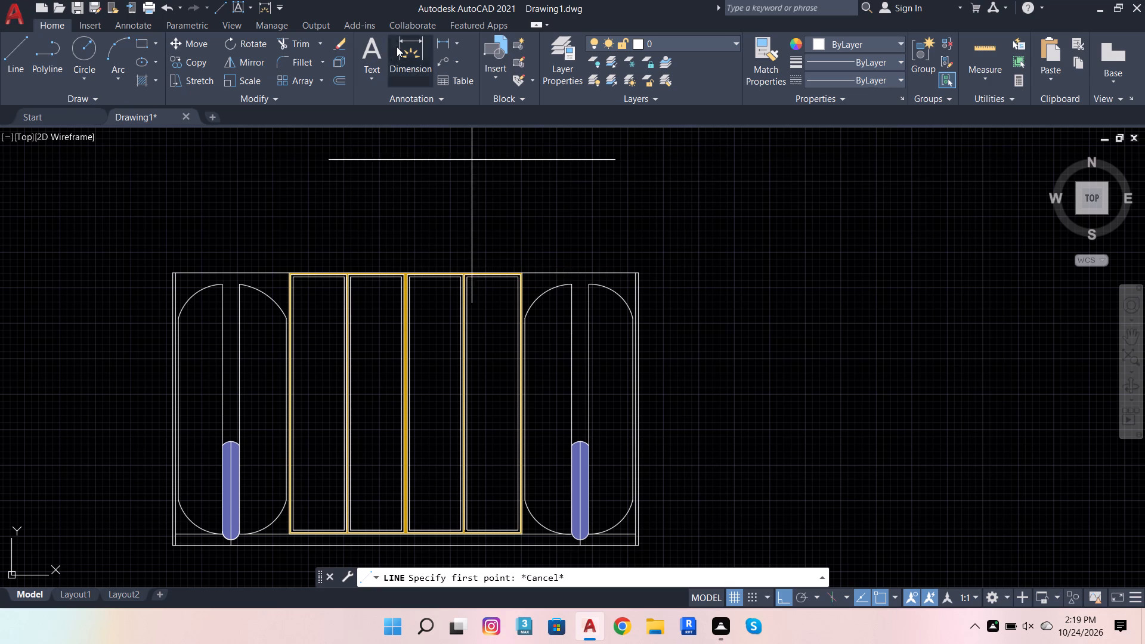
{"action": "scroll", "coordinate": [516, 151], "scroll_direction": "down", "scroll_amount": 2}
{"action": "scroll", "coordinate": [461, 318], "scroll_direction": "up", "scroll_amount": 4}
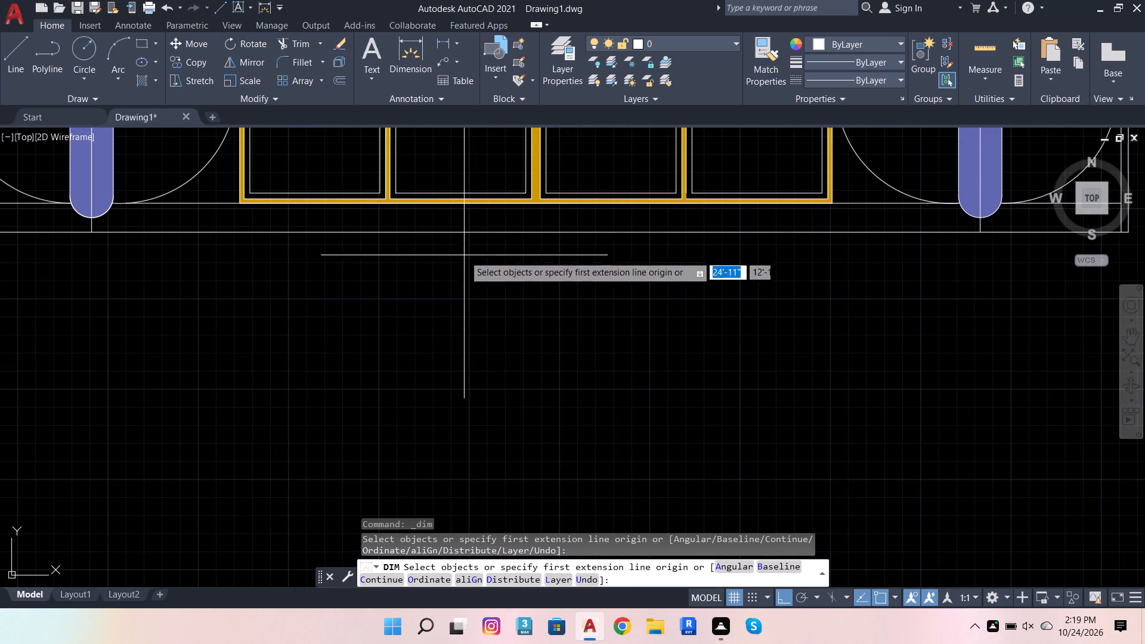
{"action": "left_click", "coordinate": [470, 237]}
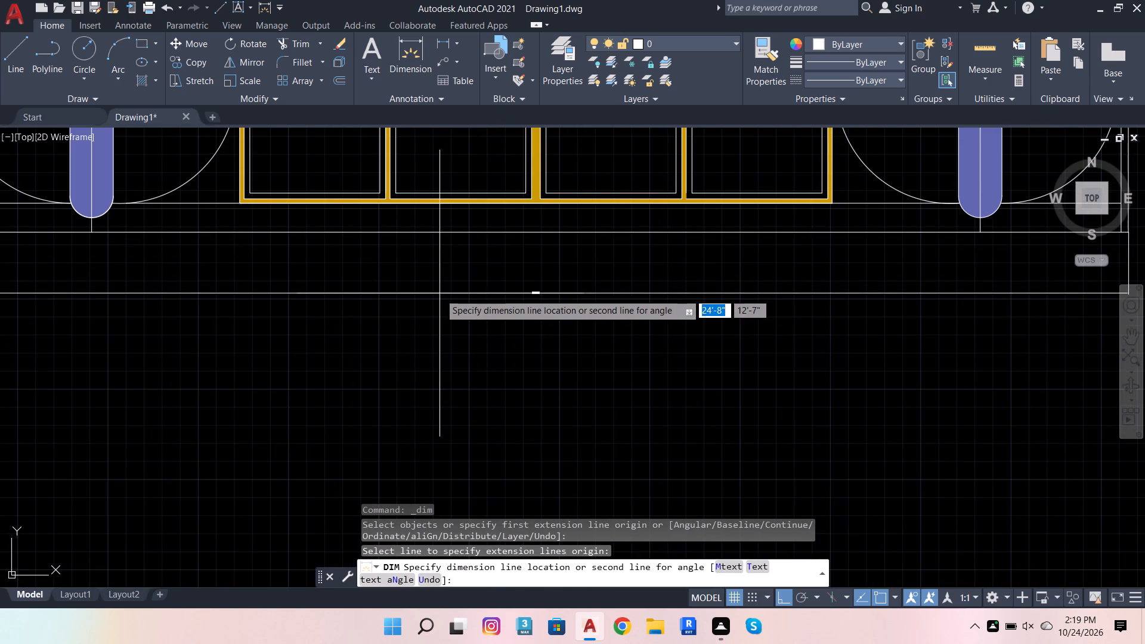
{"action": "scroll", "coordinate": [436, 292], "scroll_direction": "down", "scroll_amount": 1}
{"action": "left_click", "coordinate": [435, 292]}
{"action": "scroll", "coordinate": [471, 271], "scroll_direction": "up", "scroll_amount": 1}
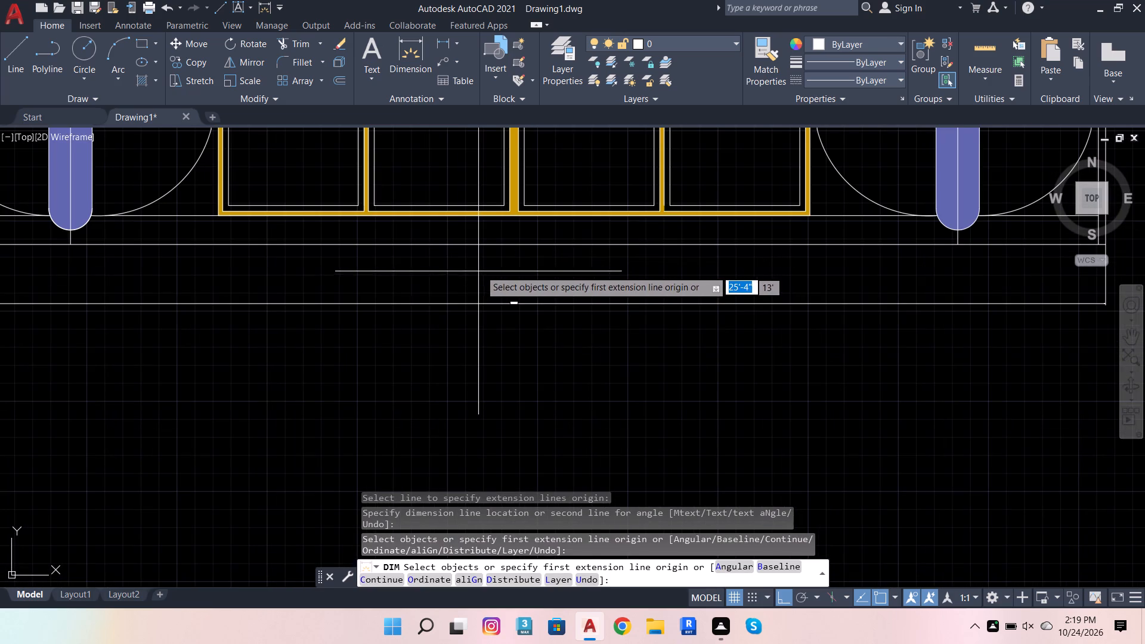
{"action": "key", "text": "Escape"}
Modify the Standard dimension style's primary units to Architectural format with 0'-0" precision.
{"action": "key", "text": "d"}
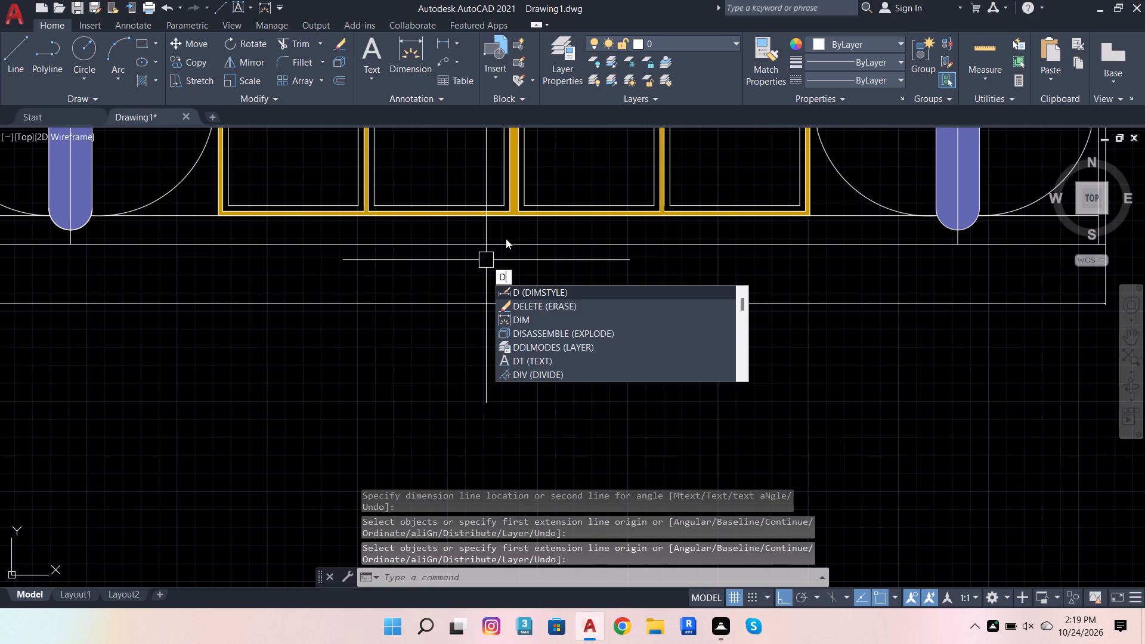
{"action": "key", "text": "i"}
{"action": "key", "text": "m"}
{"action": "left_click", "coordinate": [589, 305]}
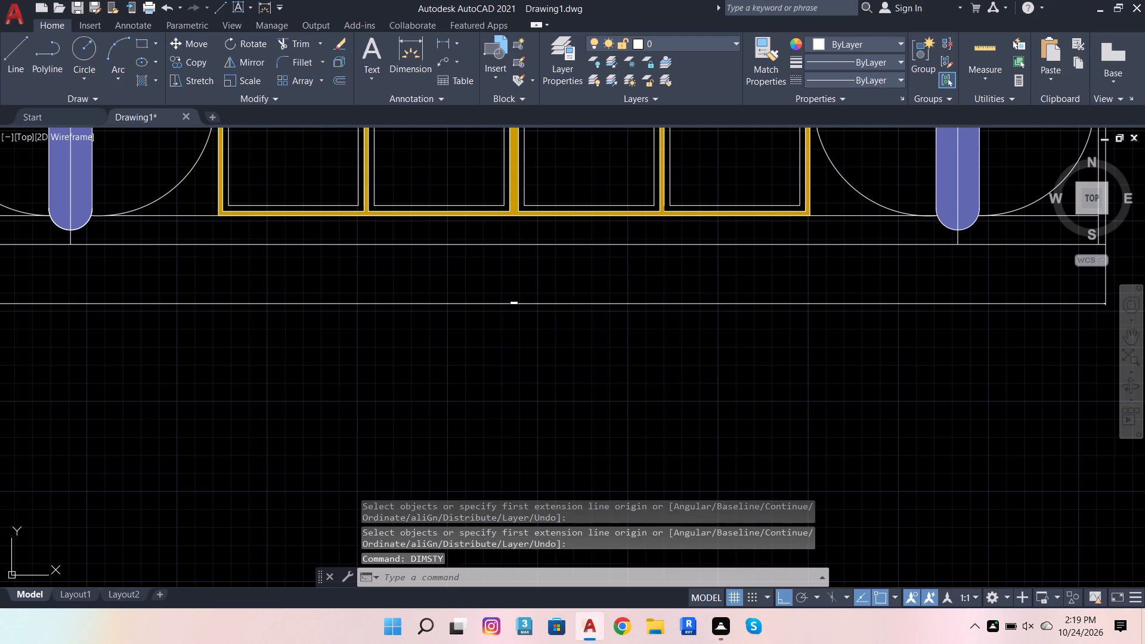
{"action": "left_click", "coordinate": [719, 274]}
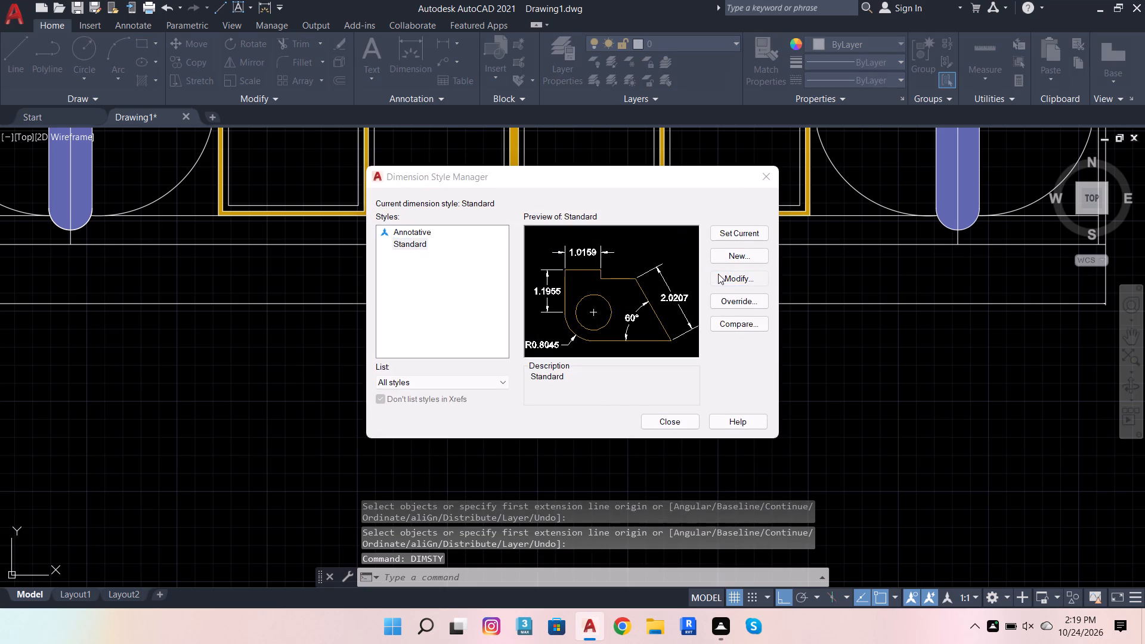
{"action": "left_click", "coordinate": [566, 148]}
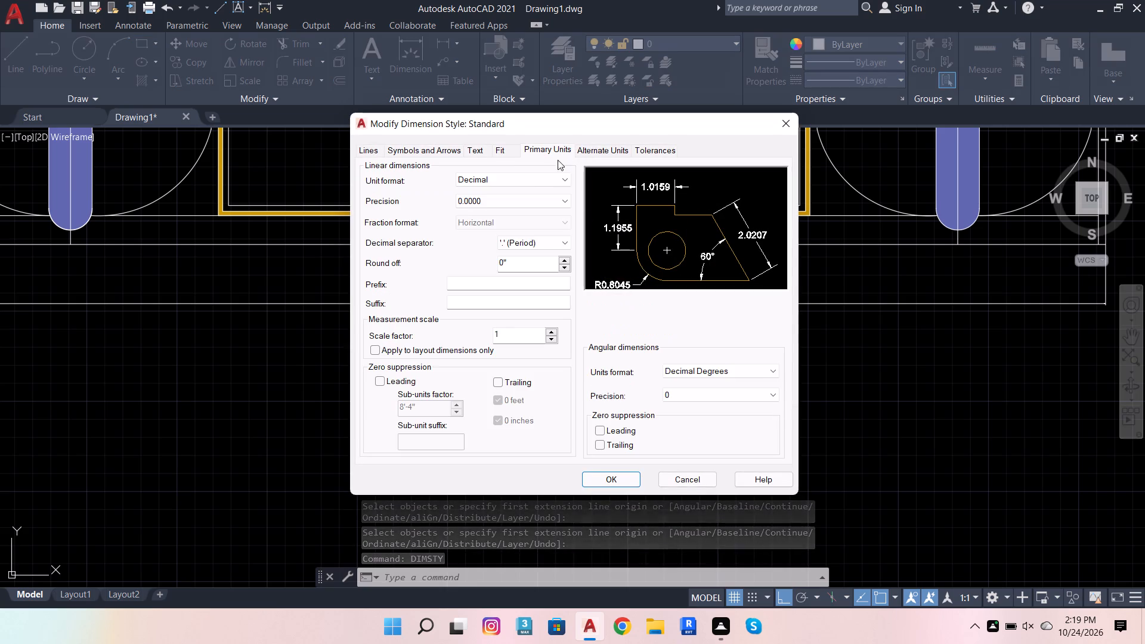
{"action": "left_click", "coordinate": [538, 173]}
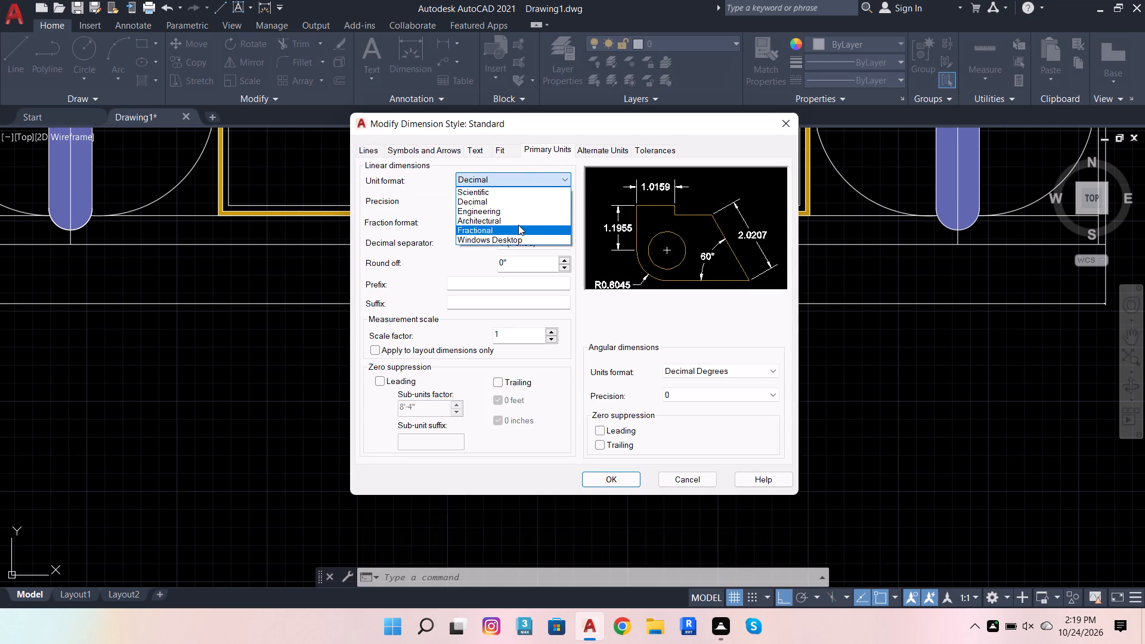
{"action": "left_click", "coordinate": [522, 219]}
{"action": "left_click", "coordinate": [530, 199]}
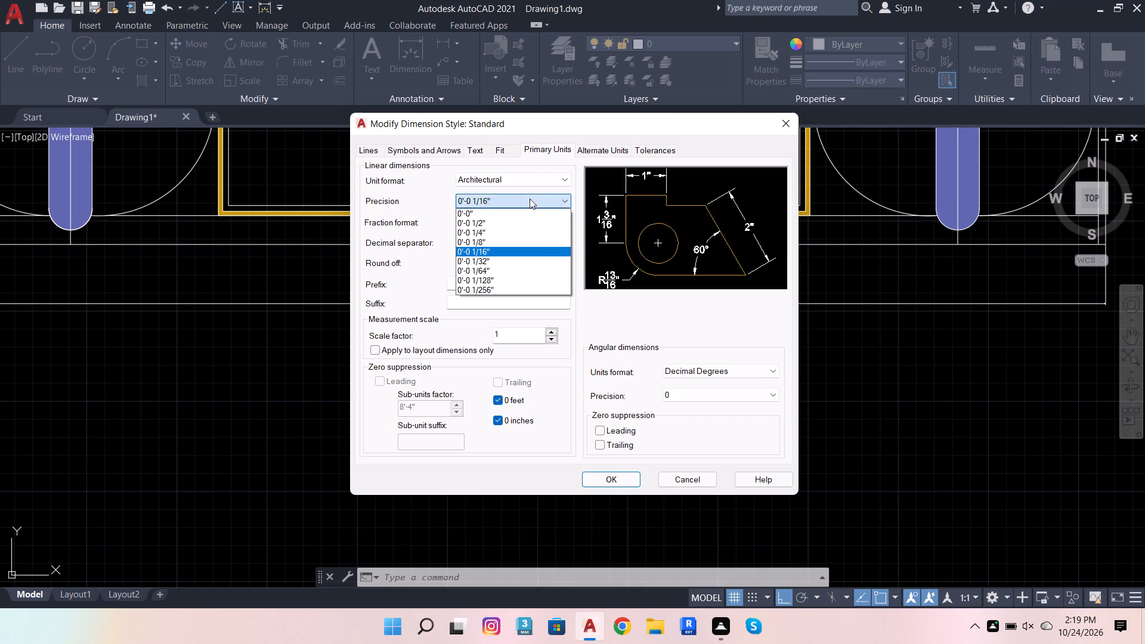
{"action": "left_click", "coordinate": [530, 212]}
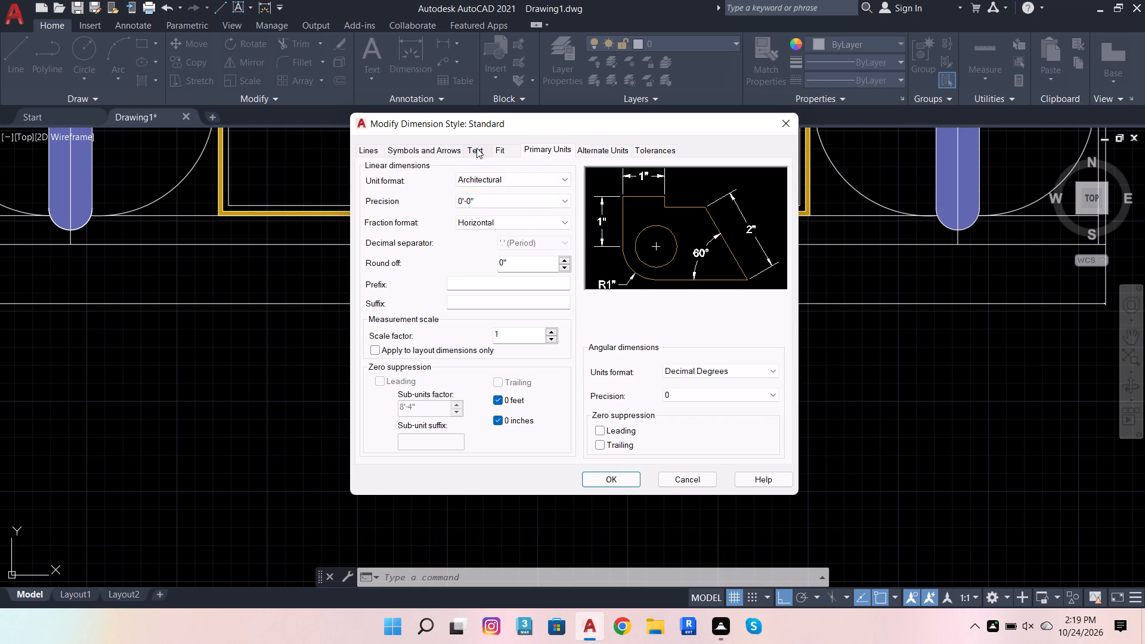
Try a dimension text height of 6", and settle on 4" for the Standard style.
{"action": "left_click", "coordinate": [476, 148]}
{"action": "left_click_drag", "start_coordinate": [551, 253], "coordinate": [463, 254]}
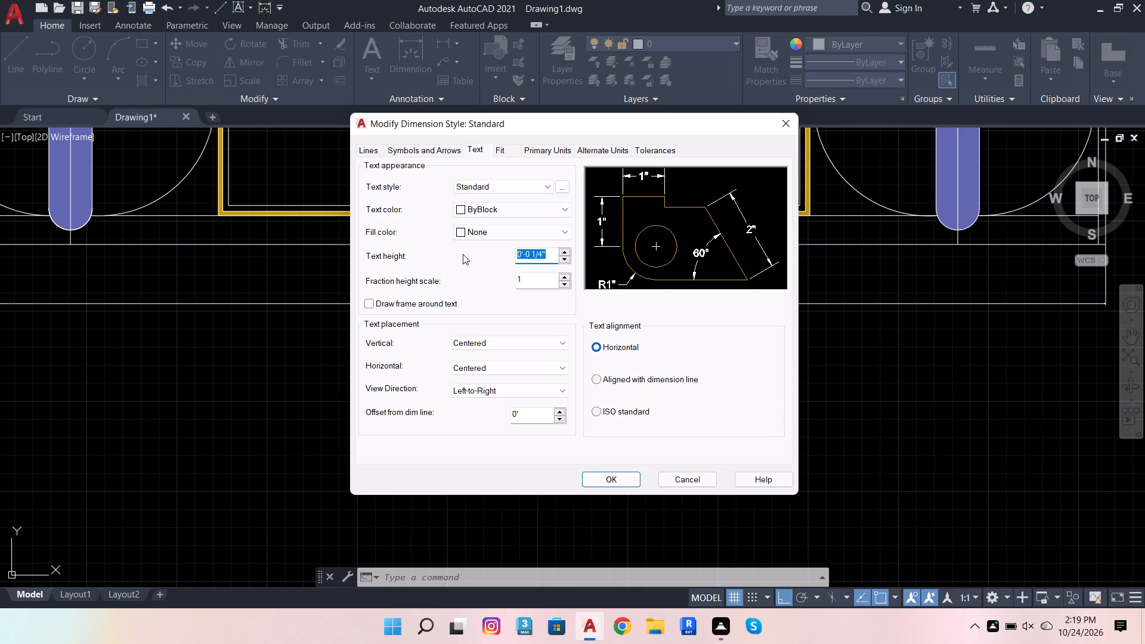
{"action": "key", "text": "6"}
{"action": "key", "text": "Return"}
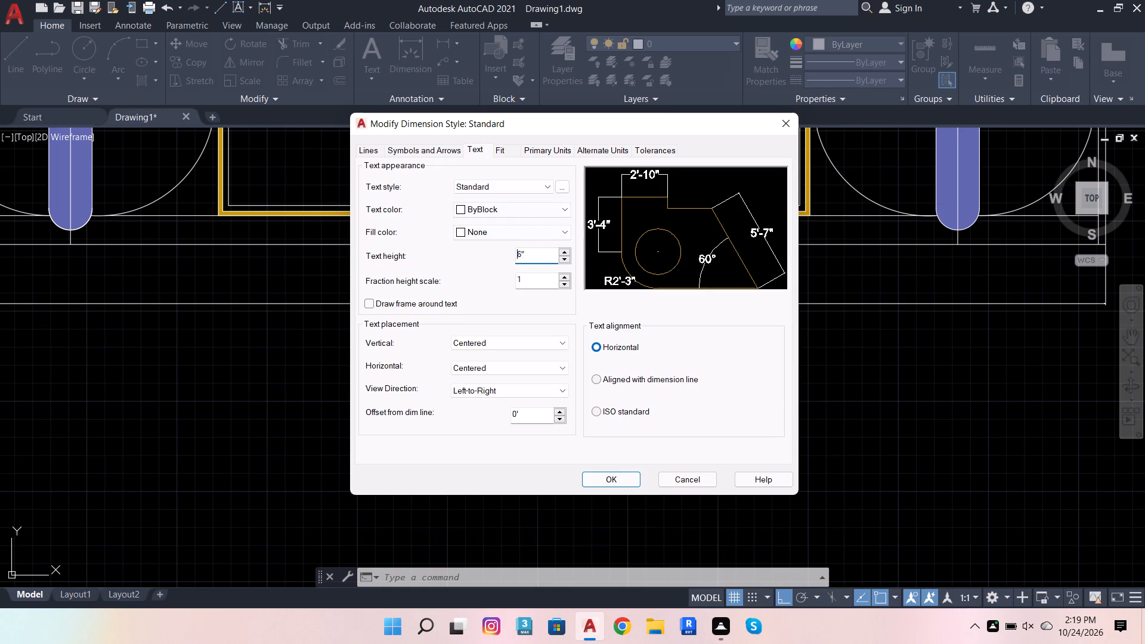
{"action": "left_click_drag", "start_coordinate": [535, 259], "coordinate": [491, 259]}
{"action": "left_click_drag", "start_coordinate": [491, 259], "coordinate": [476, 261]}
{"action": "key", "text": "4"}
{"action": "key", "text": "Return"}
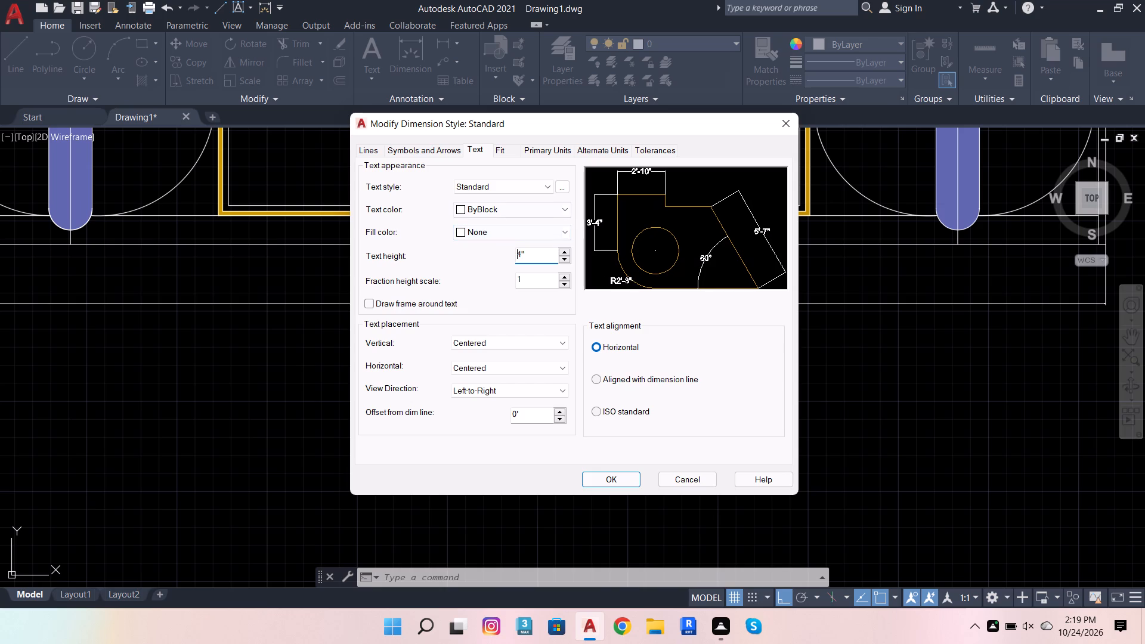
Set the Standard dimension style's arrow size to 2".
{"action": "left_click", "coordinate": [436, 147]}
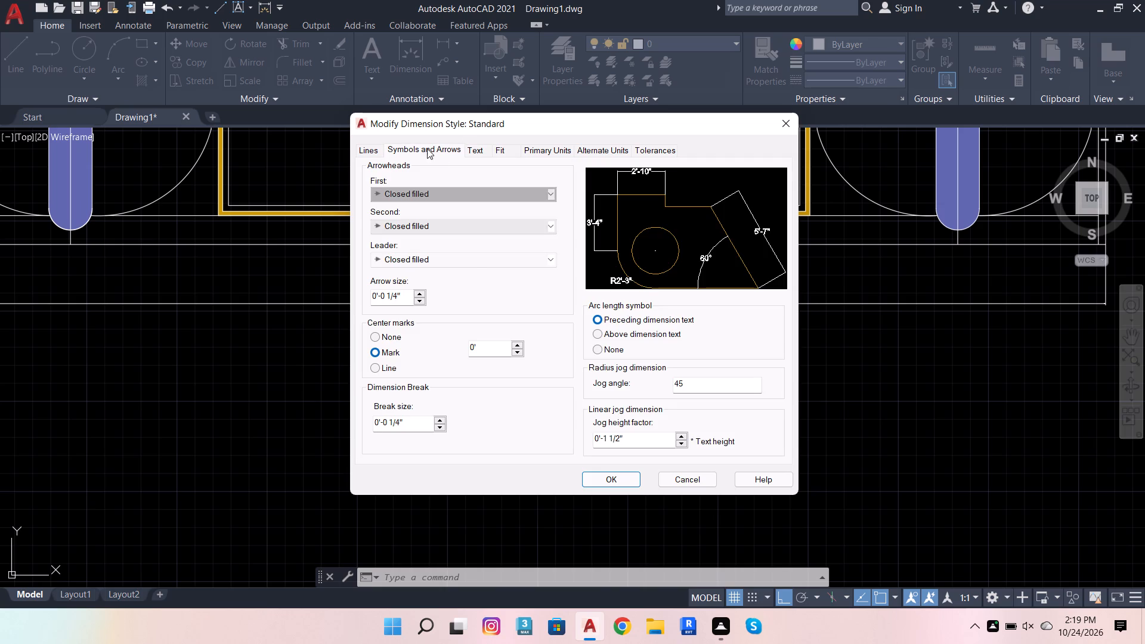
{"action": "left_click_drag", "start_coordinate": [404, 294], "coordinate": [281, 291]}
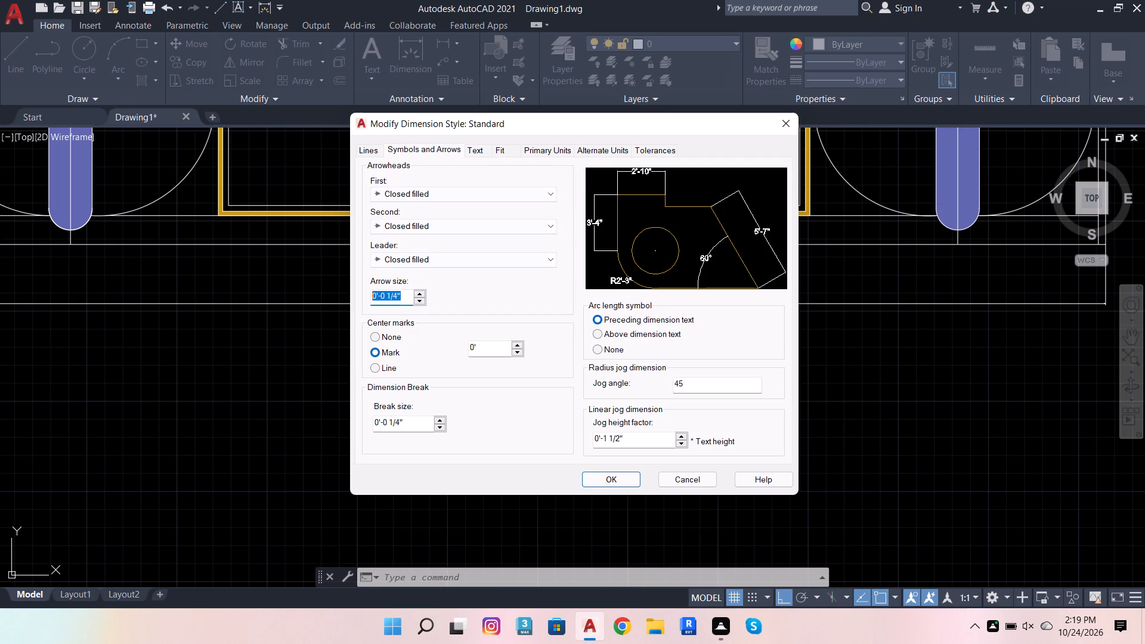
{"action": "left_click_drag", "start_coordinate": [281, 291], "coordinate": [196, 277]}
{"action": "key", "text": "2"}
{"action": "key", "text": "Return"}
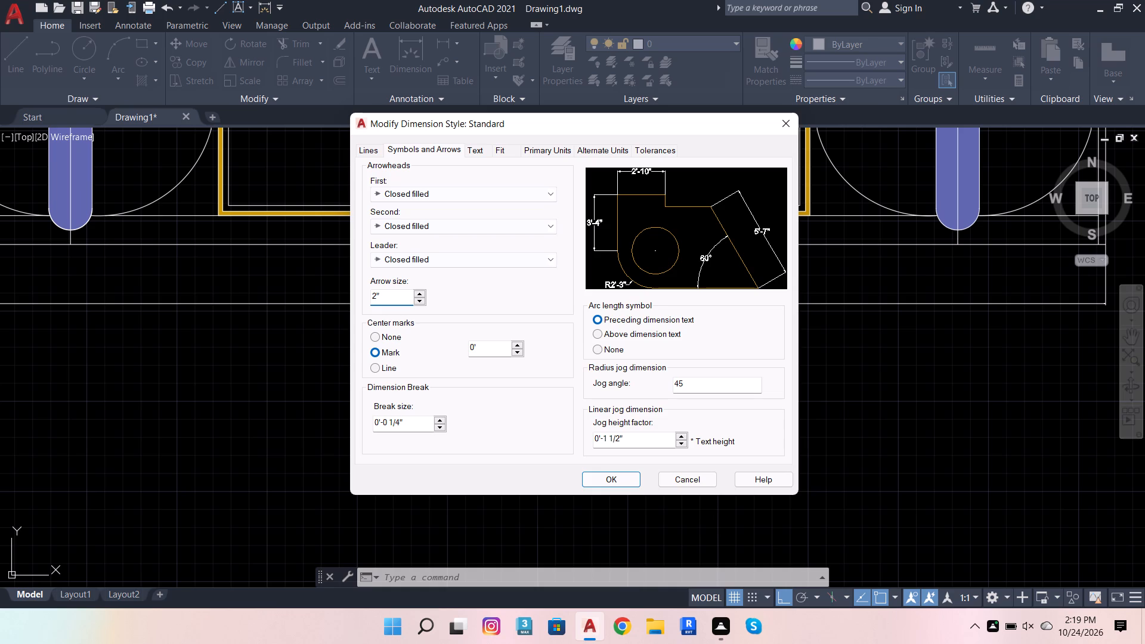
Align the dimension text with the dimension line, apply the changes and make the Standard style current.
{"action": "left_click", "coordinate": [479, 151]}
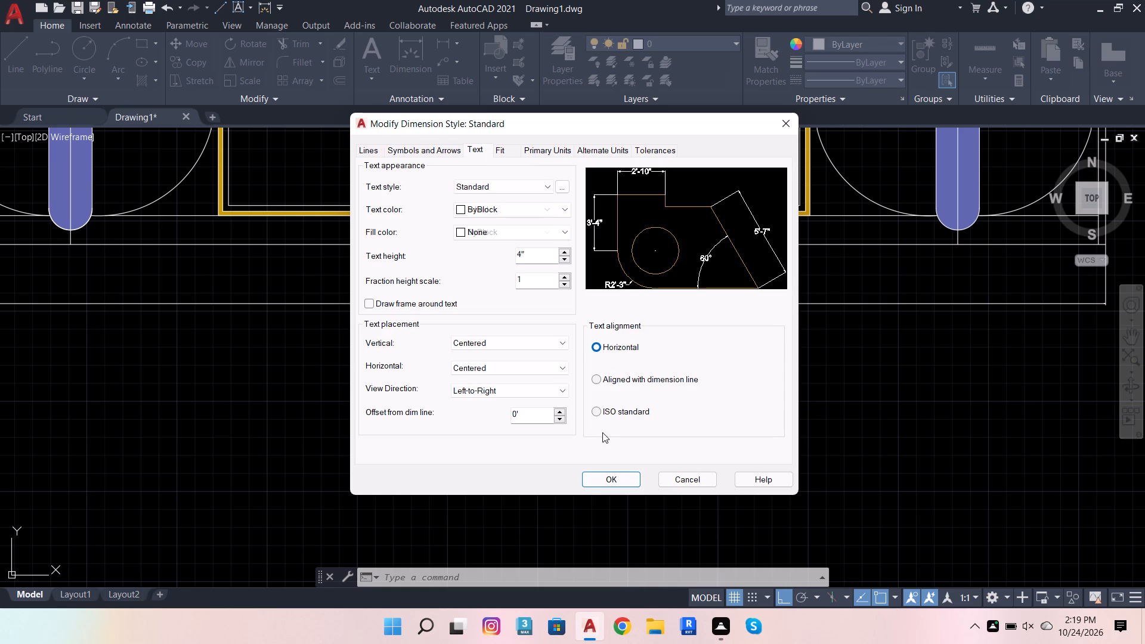
{"action": "left_click", "coordinate": [601, 382]}
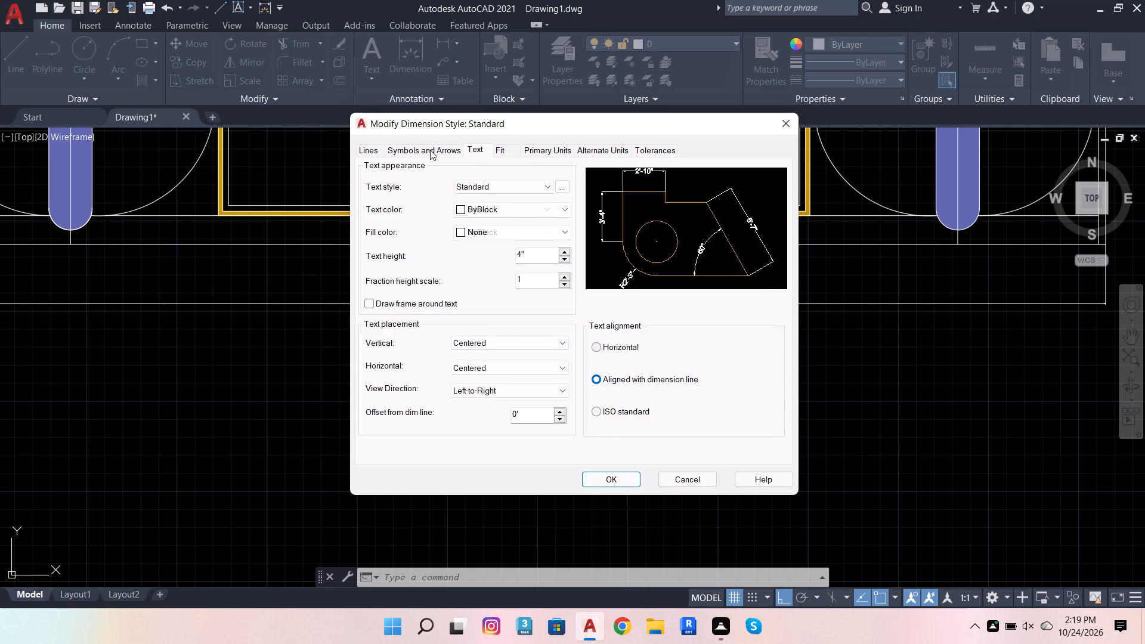
{"action": "left_click", "coordinate": [432, 150]}
{"action": "left_click", "coordinate": [613, 481]}
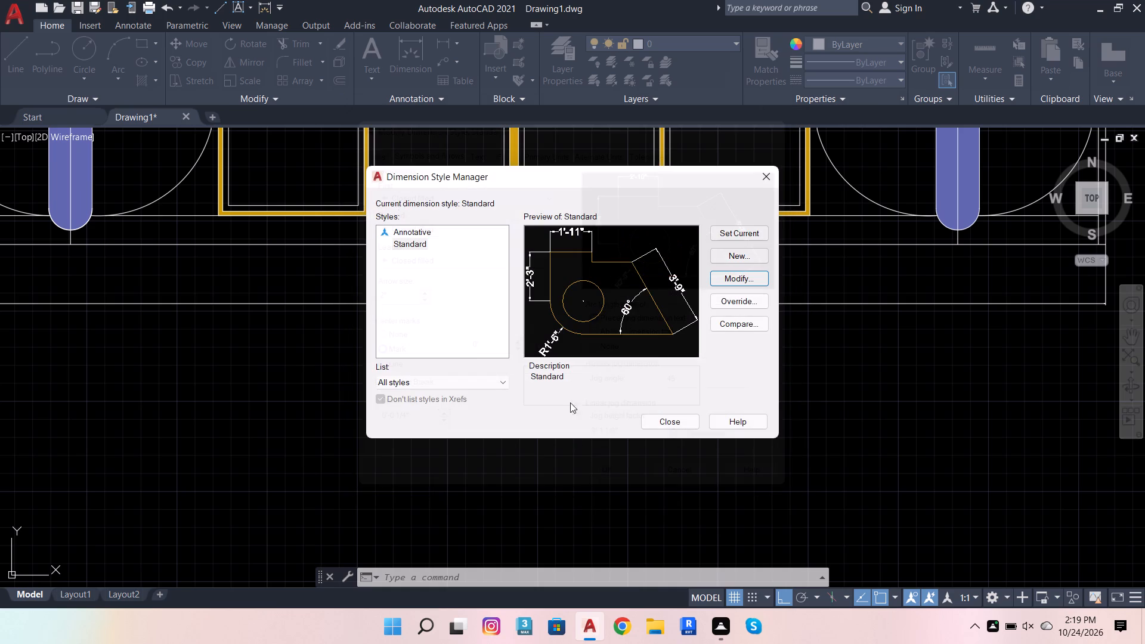
{"action": "left_click", "coordinate": [739, 235]}
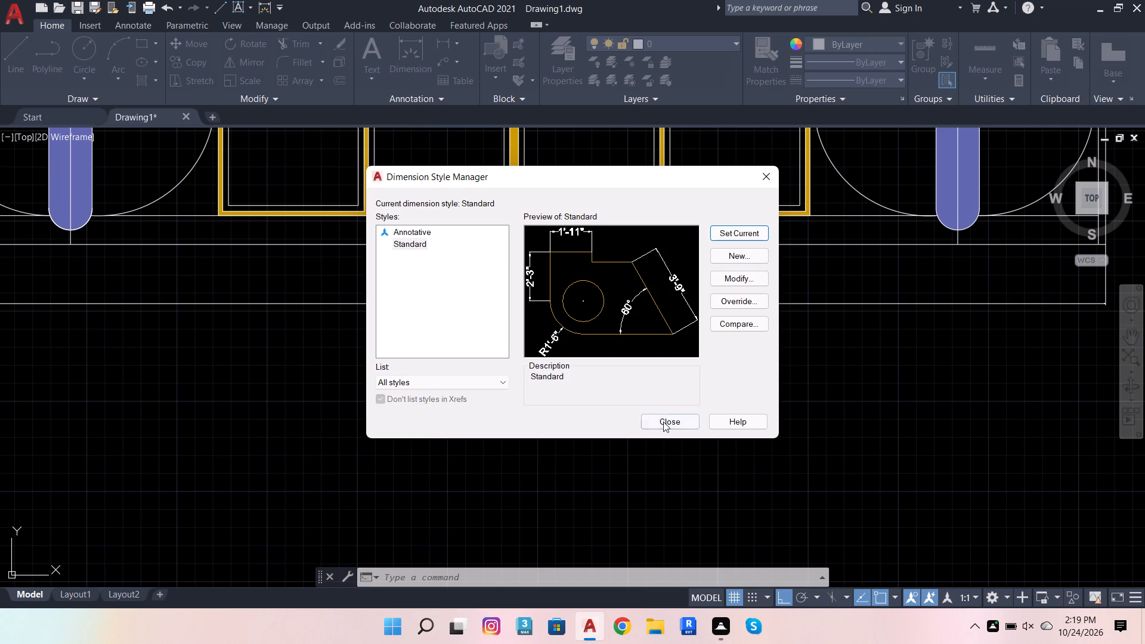
{"action": "left_click", "coordinate": [663, 422]}
Dimension the overall height of the elevation from its lower-right to upper-right corner, placing the dimension outside the right edge.
{"action": "scroll", "coordinate": [395, 308], "scroll_direction": "down", "scroll_amount": 4}
{"action": "scroll", "coordinate": [416, 317], "scroll_direction": "up", "scroll_amount": 2}
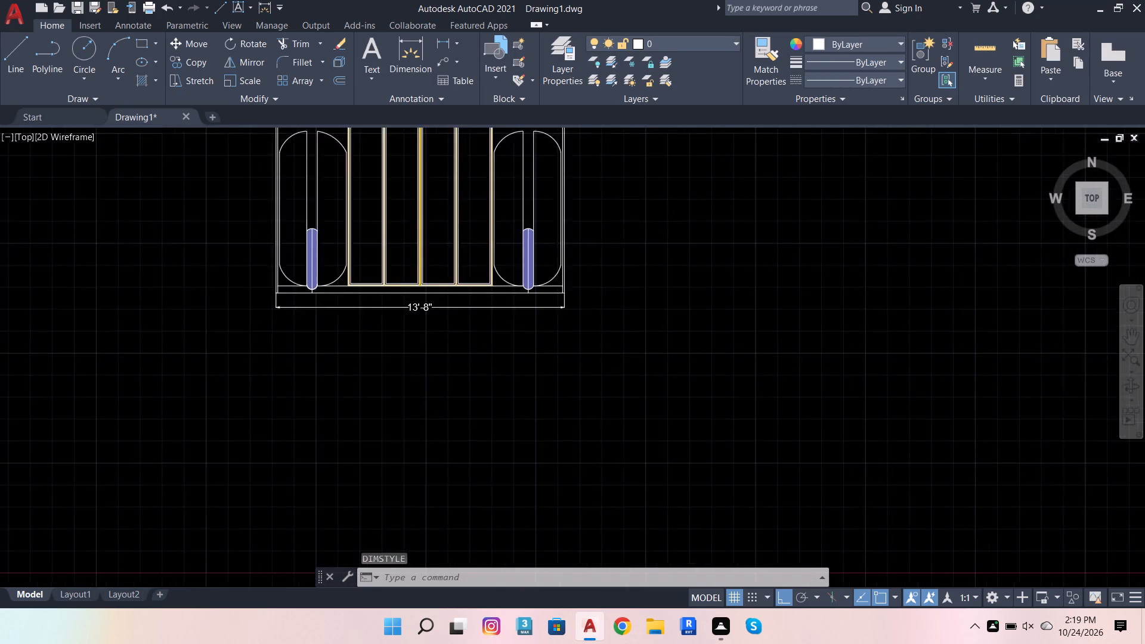
{"action": "scroll", "coordinate": [416, 317], "scroll_direction": "up", "scroll_amount": 1}
{"action": "scroll", "coordinate": [588, 317], "scroll_direction": "down", "scroll_amount": 2}
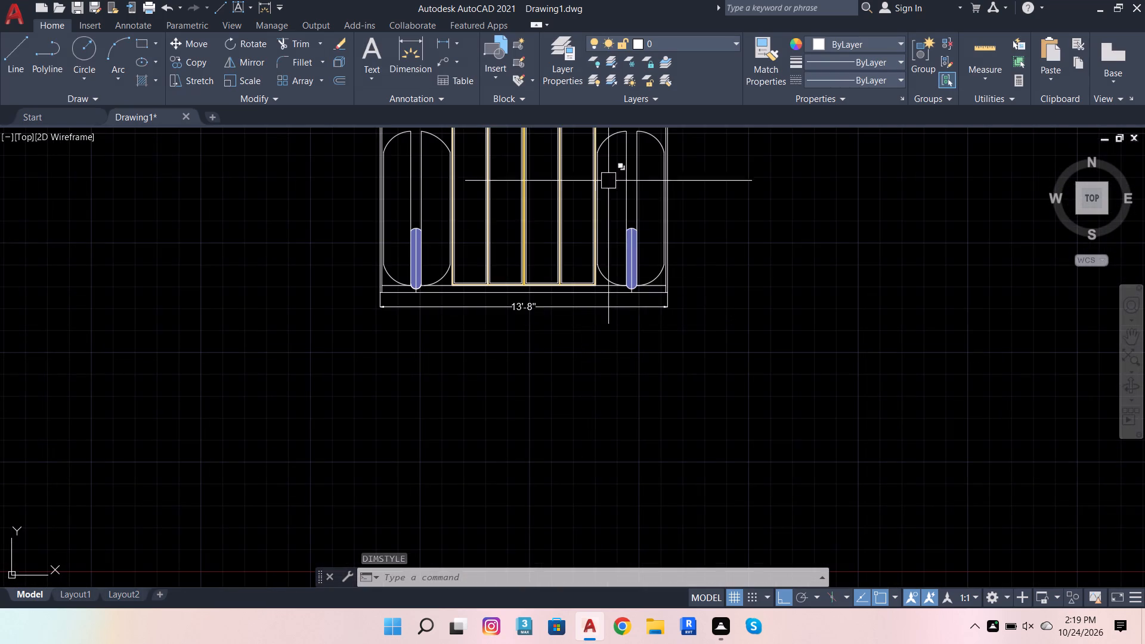
{"action": "left_click", "coordinate": [397, 57]}
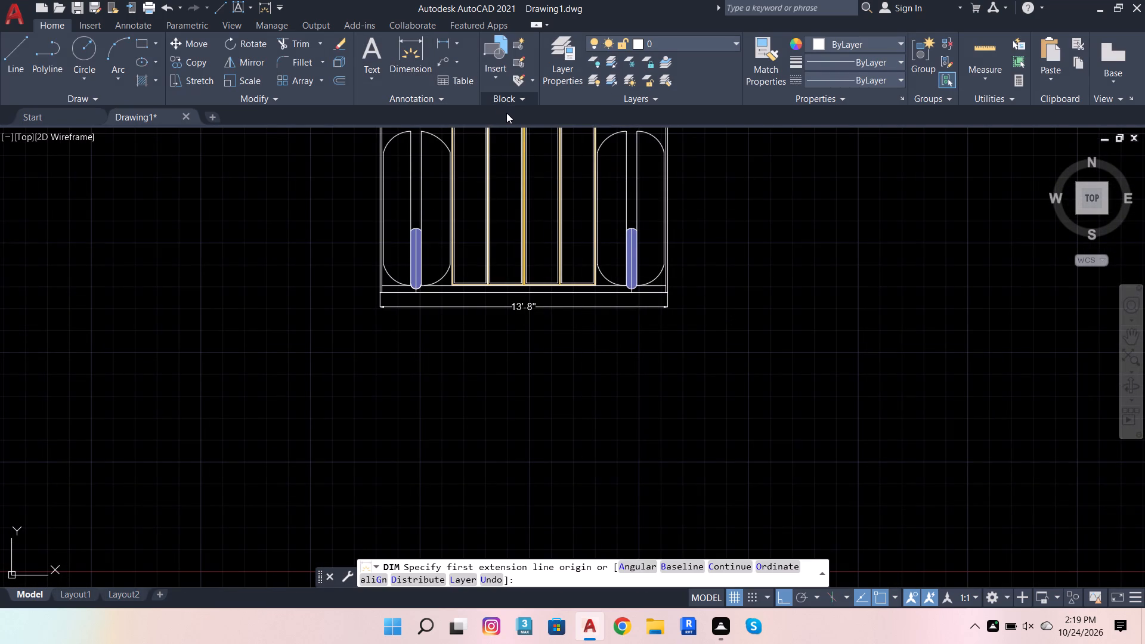
{"action": "scroll", "coordinate": [506, 118], "scroll_direction": "down", "scroll_amount": 1}
{"action": "scroll", "coordinate": [666, 242], "scroll_direction": "up", "scroll_amount": 1}
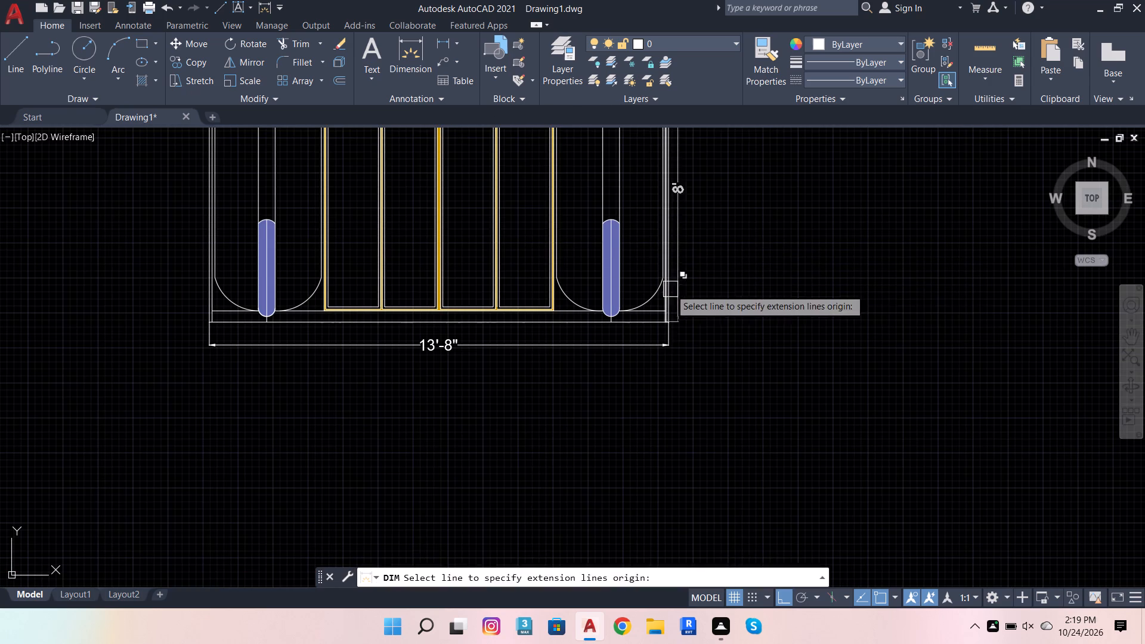
{"action": "left_click", "coordinate": [672, 320]}
{"action": "scroll", "coordinate": [715, 316], "scroll_direction": "down", "scroll_amount": 3}
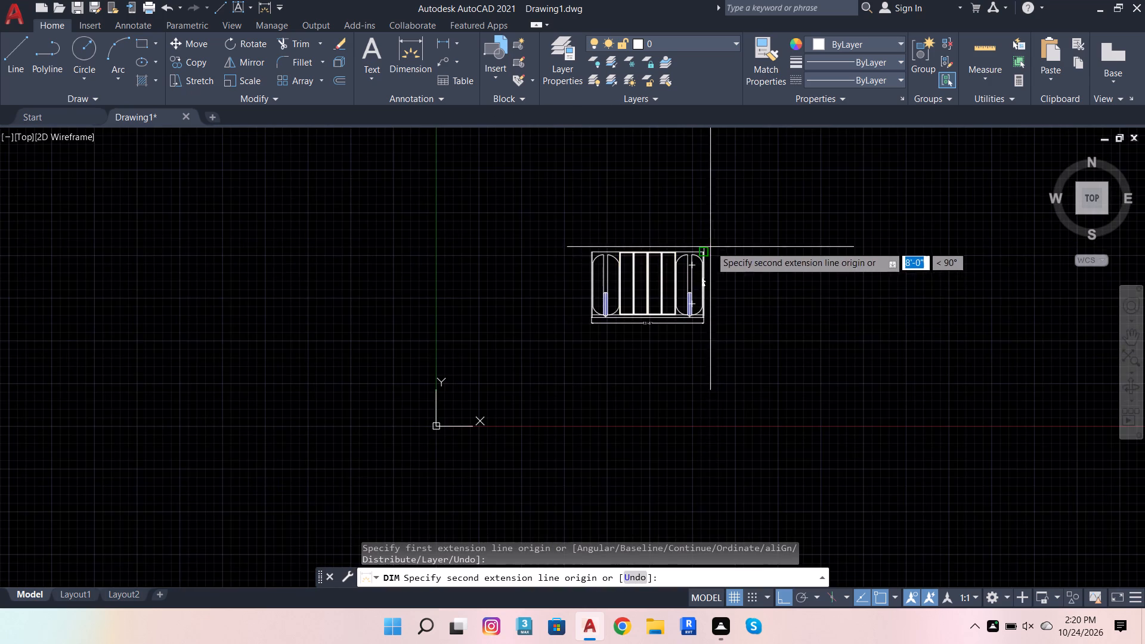
{"action": "scroll", "coordinate": [707, 240], "scroll_direction": "up", "scroll_amount": 3}
{"action": "left_click", "coordinate": [703, 265]}
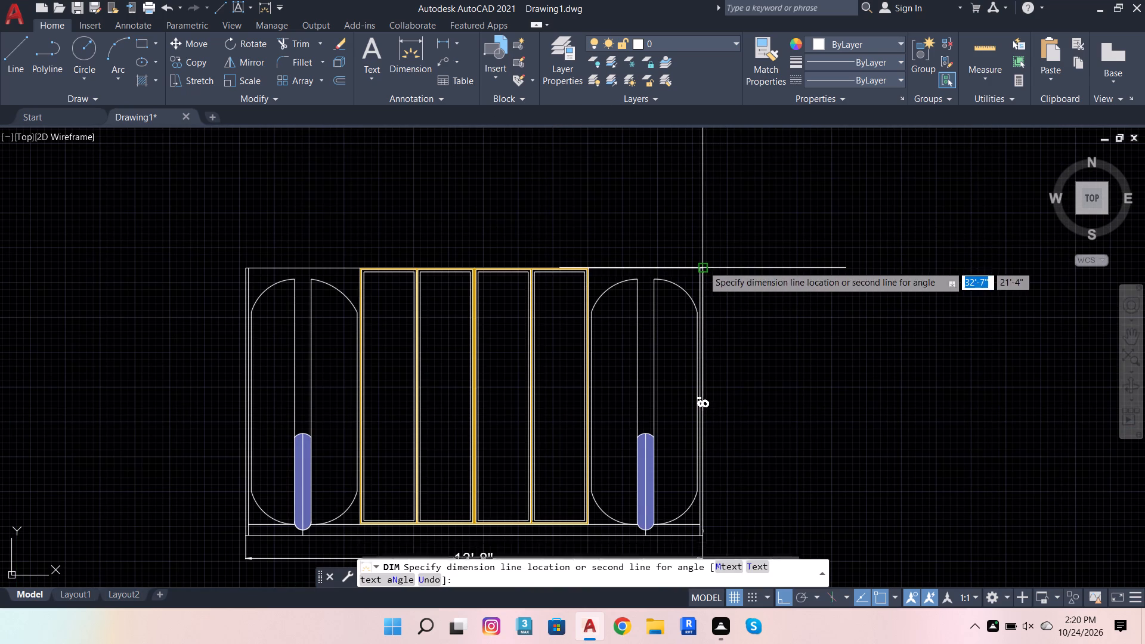
{"action": "left_click", "coordinate": [784, 266]}
{"action": "scroll", "coordinate": [701, 114], "scroll_direction": "down", "scroll_amount": 2}
{"action": "scroll", "coordinate": [751, 215], "scroll_direction": "down", "scroll_amount": 3}
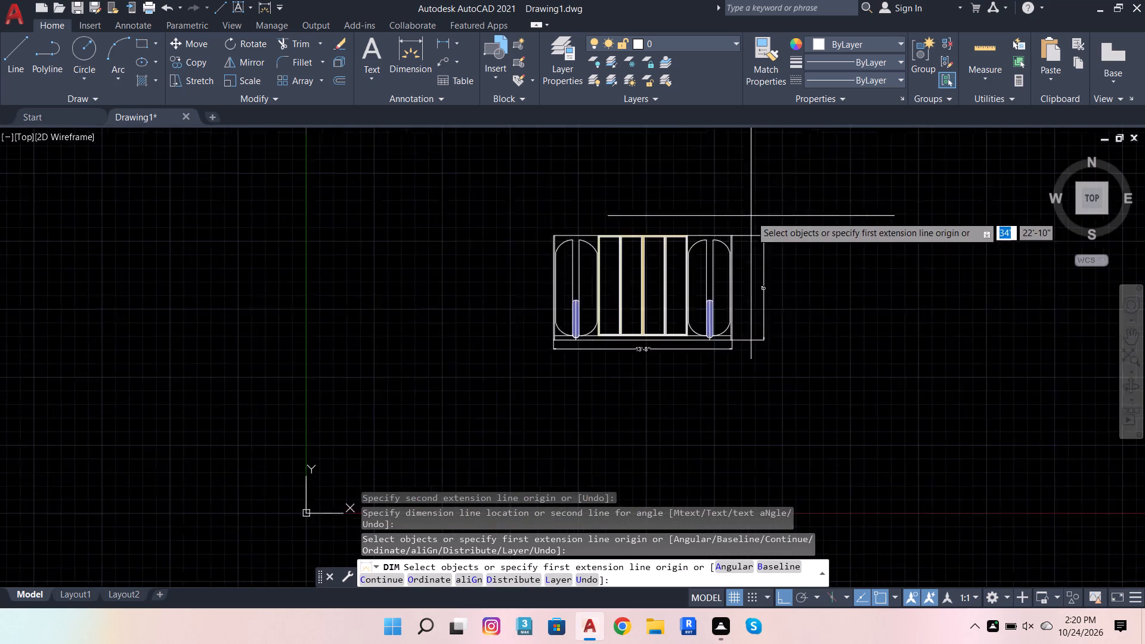
{"action": "scroll", "coordinate": [762, 246], "scroll_direction": "up", "scroll_amount": 5}
{"action": "key", "text": "Escape"}
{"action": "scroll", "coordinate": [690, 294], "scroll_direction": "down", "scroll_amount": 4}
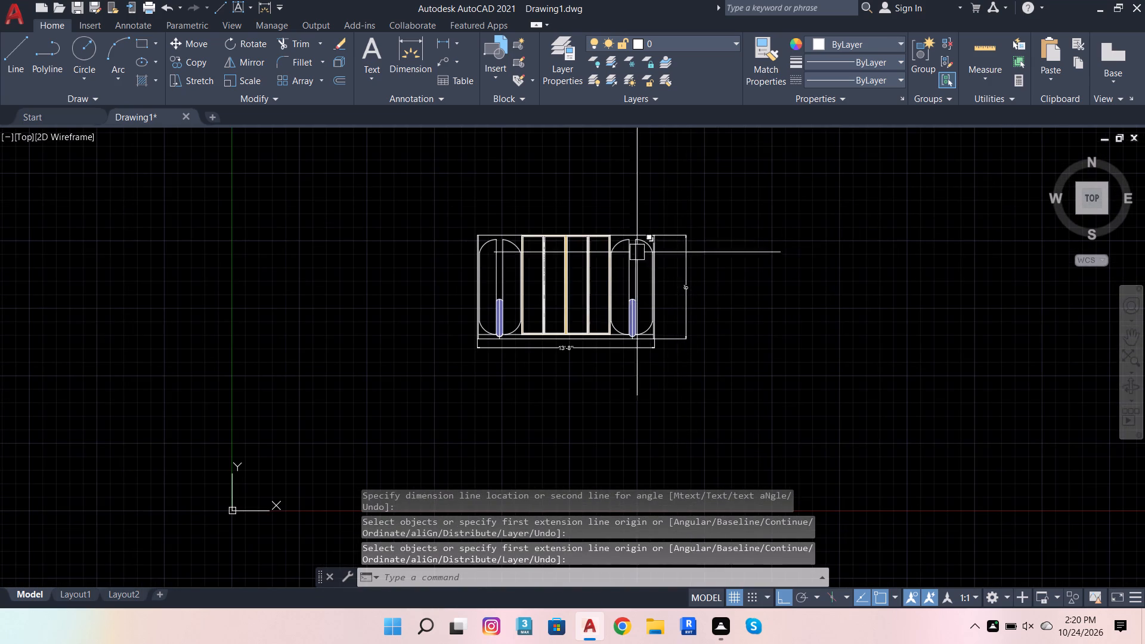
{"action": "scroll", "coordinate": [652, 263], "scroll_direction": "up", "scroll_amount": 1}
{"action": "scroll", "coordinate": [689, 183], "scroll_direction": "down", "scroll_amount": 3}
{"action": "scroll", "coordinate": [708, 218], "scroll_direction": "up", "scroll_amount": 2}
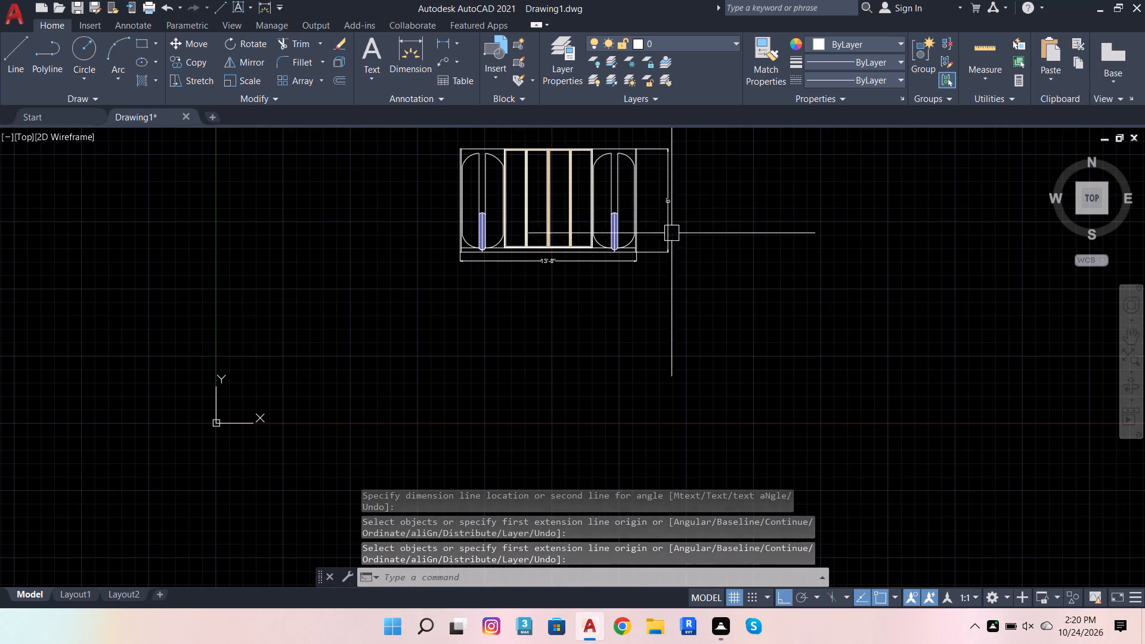
Draw a 13'8" wide by 1'11" high rectangle from lines in the empty space below the door elevation.
{"action": "left_click", "coordinate": [8, 47]}
{"action": "left_click", "coordinate": [454, 360]}
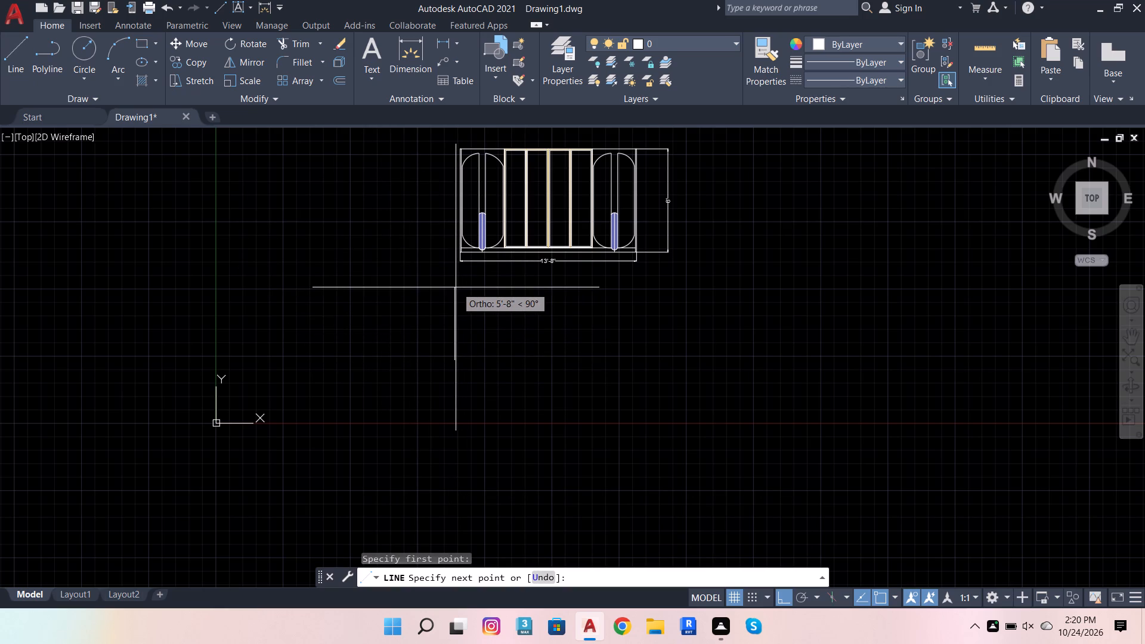
{"action": "type", "text": "1'11"}
{"action": "key", "text": "Return"}
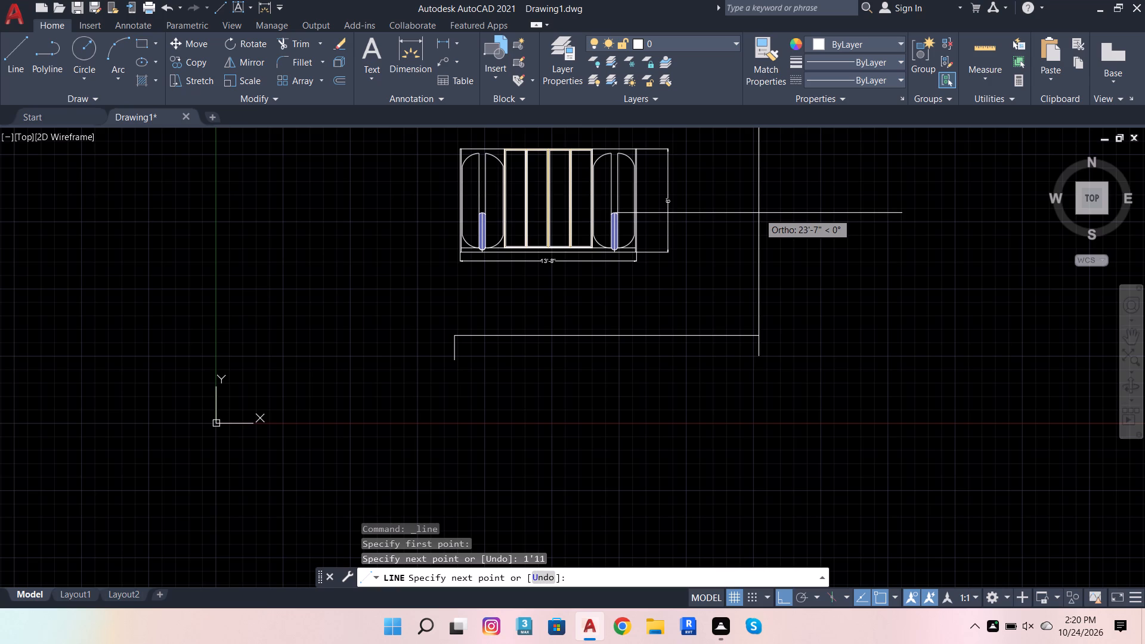
{"action": "type", "text": "13"}
{"action": "key", "text": "apostrophe"}
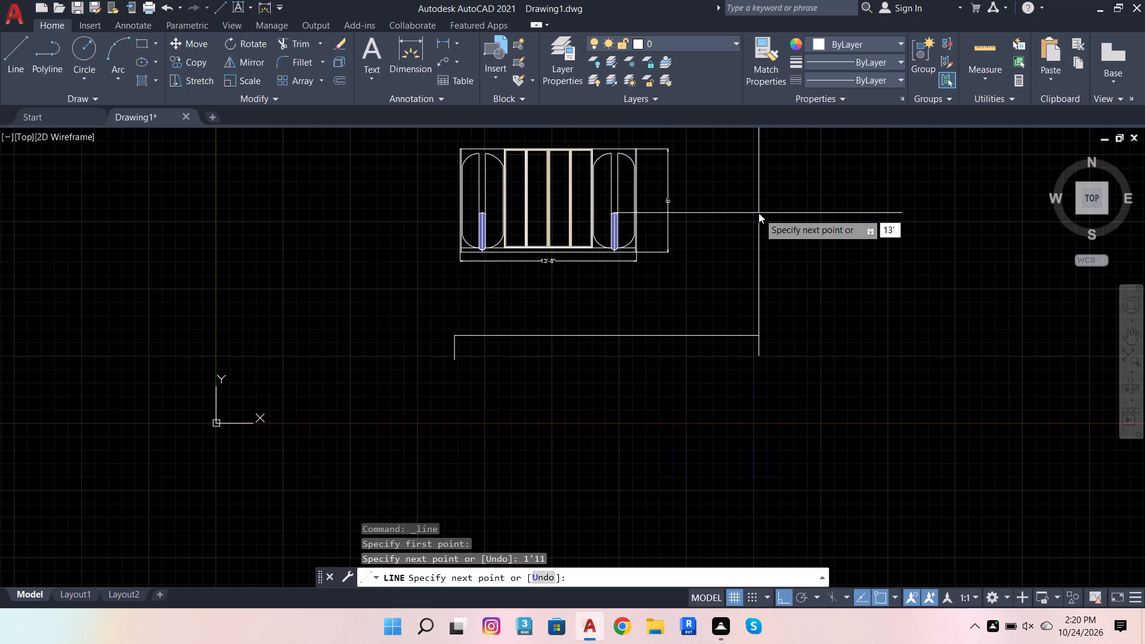
{"action": "key", "text": "8"}
{"action": "key", "text": "Return"}
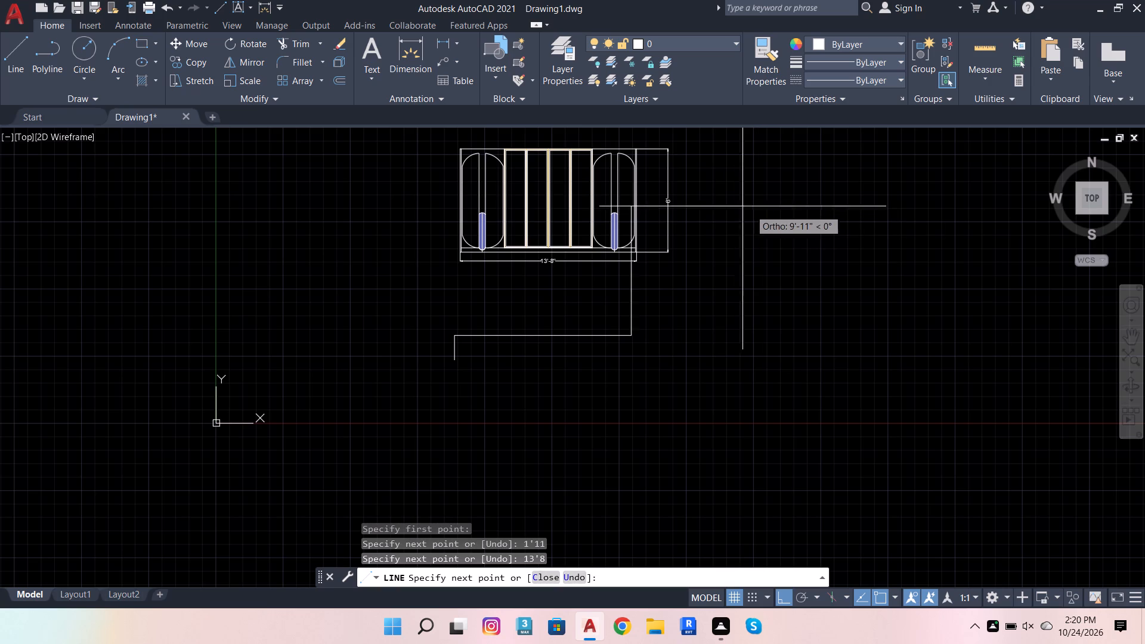
{"action": "scroll", "coordinate": [577, 436], "scroll_direction": "up", "scroll_amount": 2}
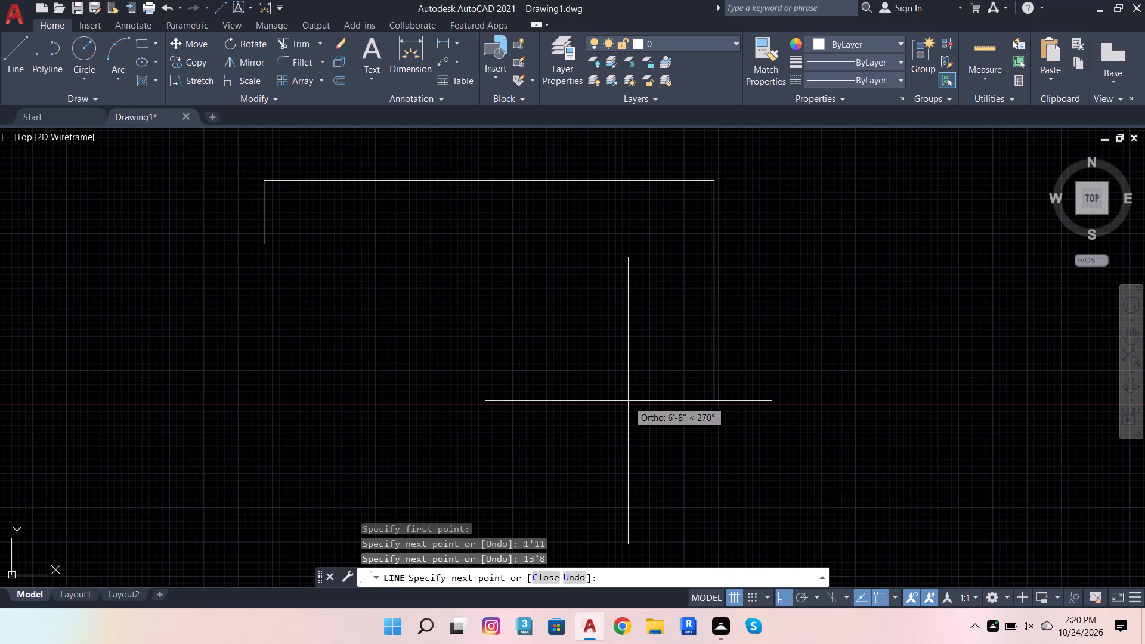
{"action": "type", "text": "1';"}
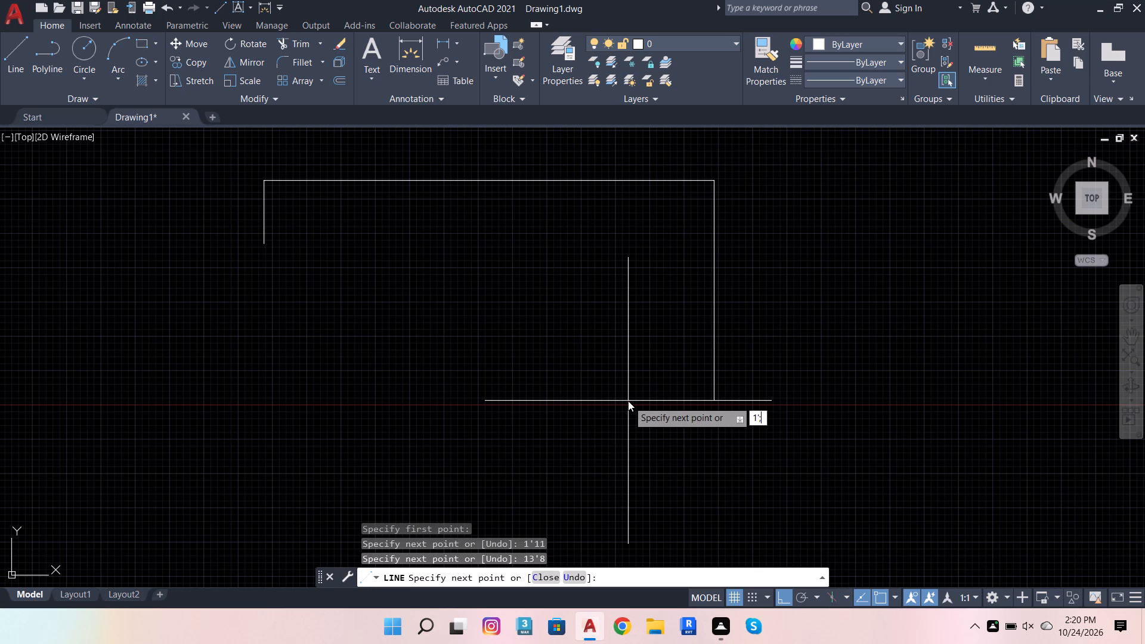
{"action": "key", "text": "BackSpace"}
{"action": "type", "text": "11"}
{"action": "key", "text": "Return"}
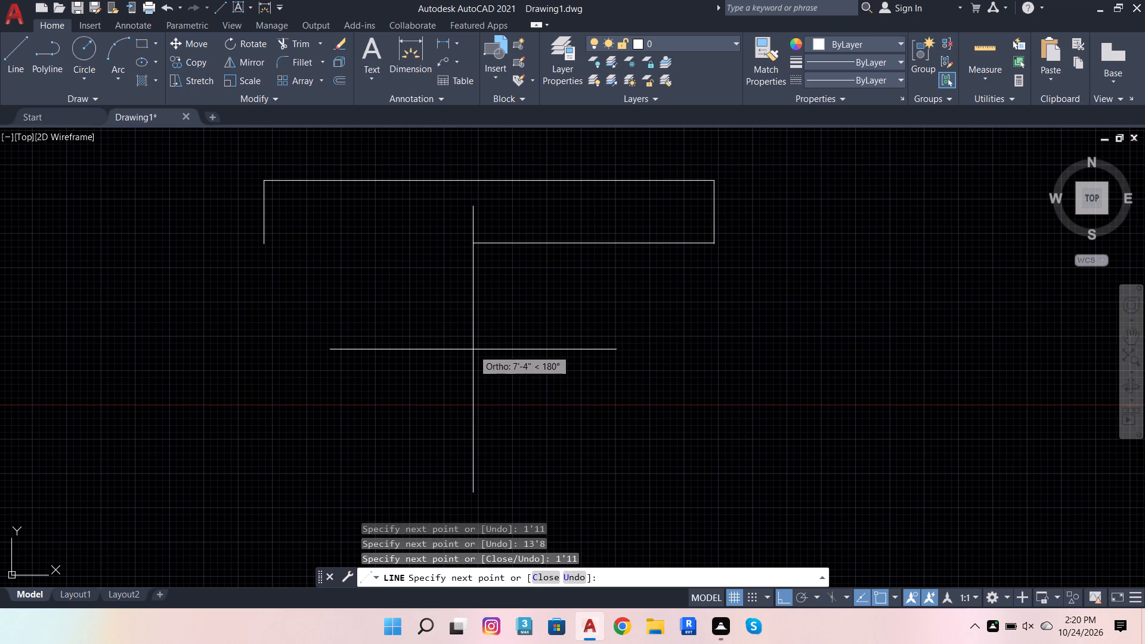
{"action": "left_click", "coordinate": [267, 246]}
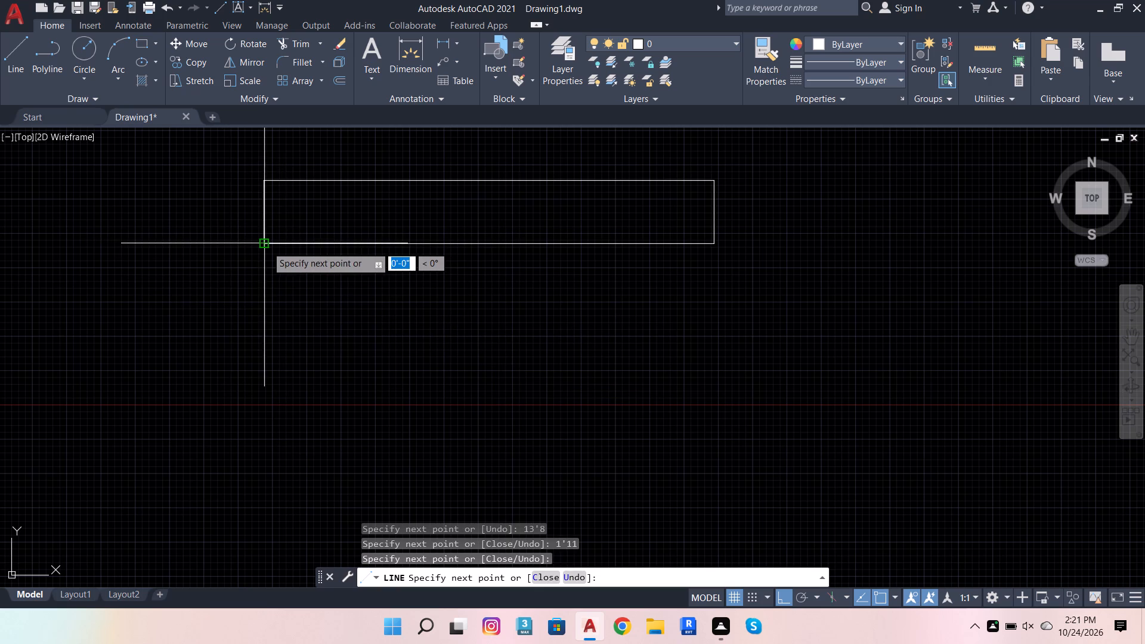
Offset the new rectangle's left edge inward by 1", and offset that copy inward by another 1".
{"action": "left_click", "coordinate": [336, 81]}
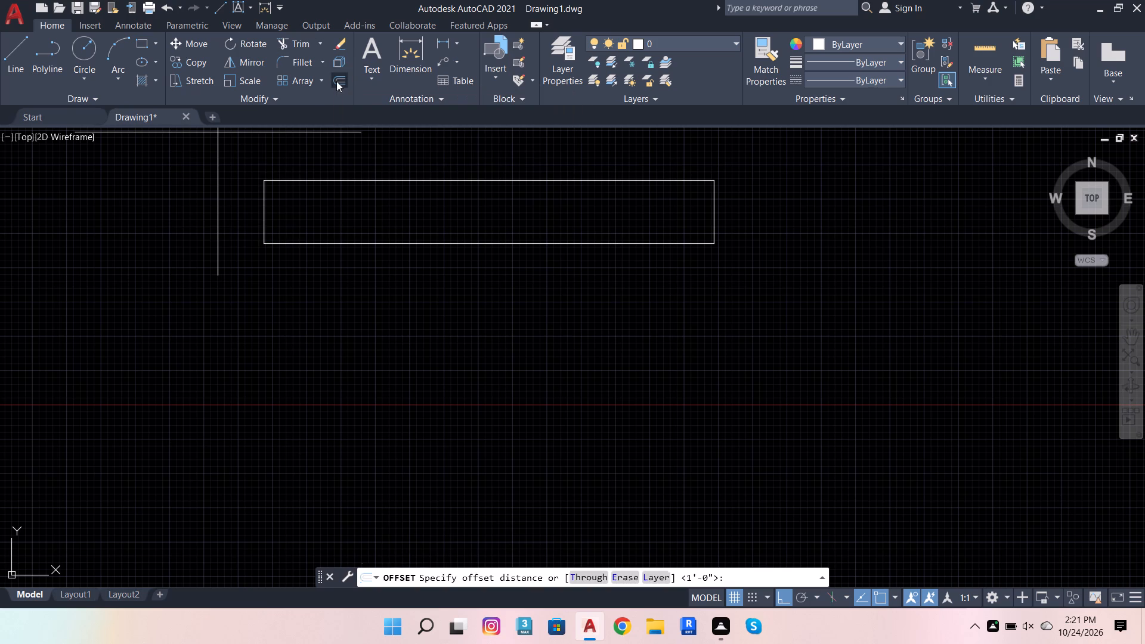
{"action": "left_click", "coordinate": [262, 189]}
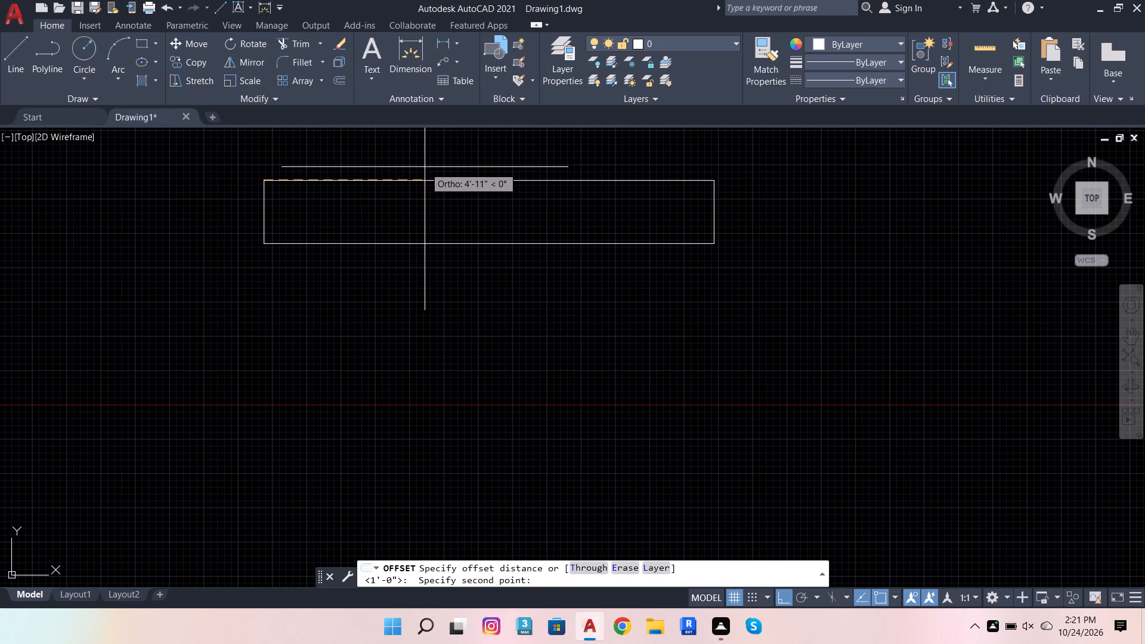
{"action": "key", "text": "1"}
{"action": "key", "text": "Return"}
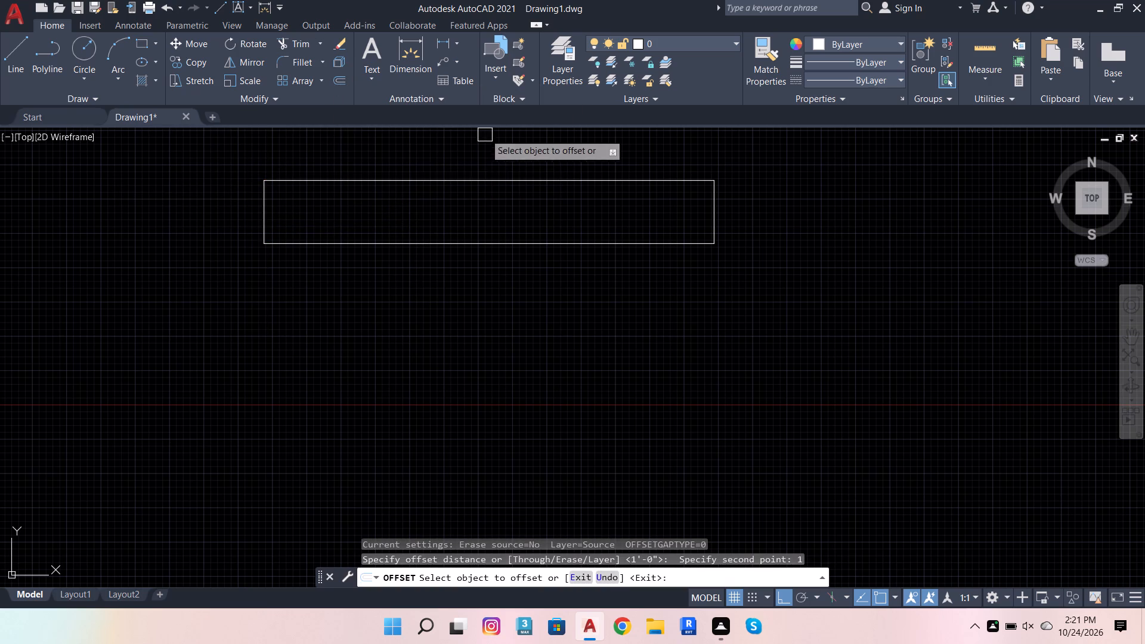
{"action": "left_click", "coordinate": [273, 202]}
{"action": "left_click", "coordinate": [270, 204]}
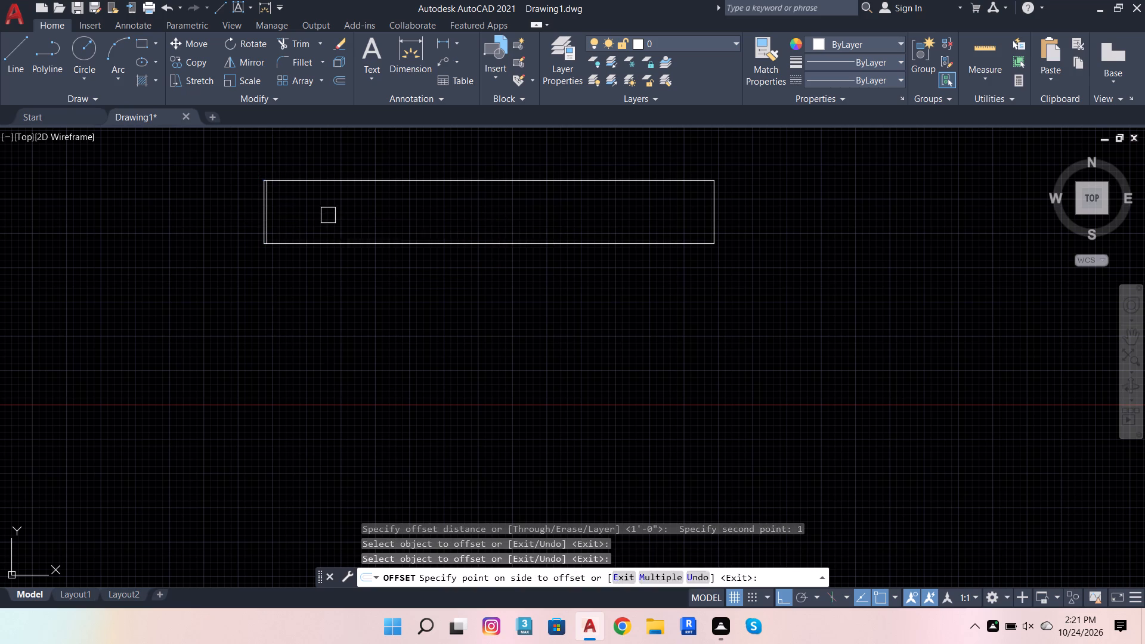
{"action": "left_click", "coordinate": [328, 215]}
{"action": "scroll", "coordinate": [271, 192], "scroll_direction": "up", "scroll_amount": 4}
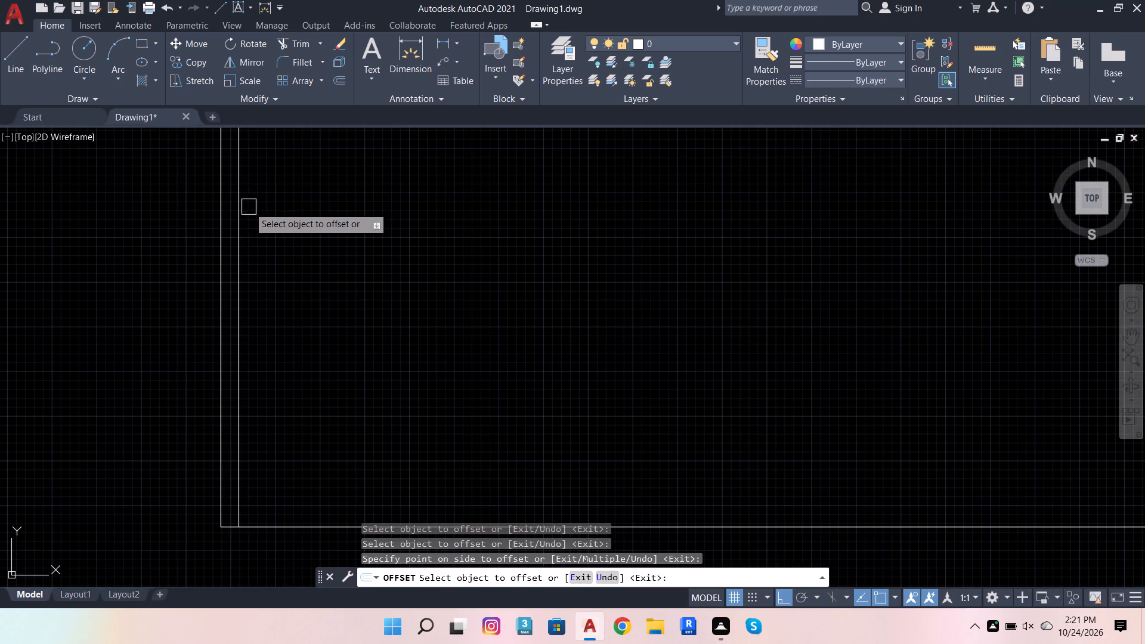
{"action": "left_click_drag", "start_coordinate": [244, 210], "coordinate": [250, 214]}
{"action": "left_click", "coordinate": [285, 212]}
{"action": "scroll", "coordinate": [258, 246], "scroll_direction": "down", "scroll_amount": 3}
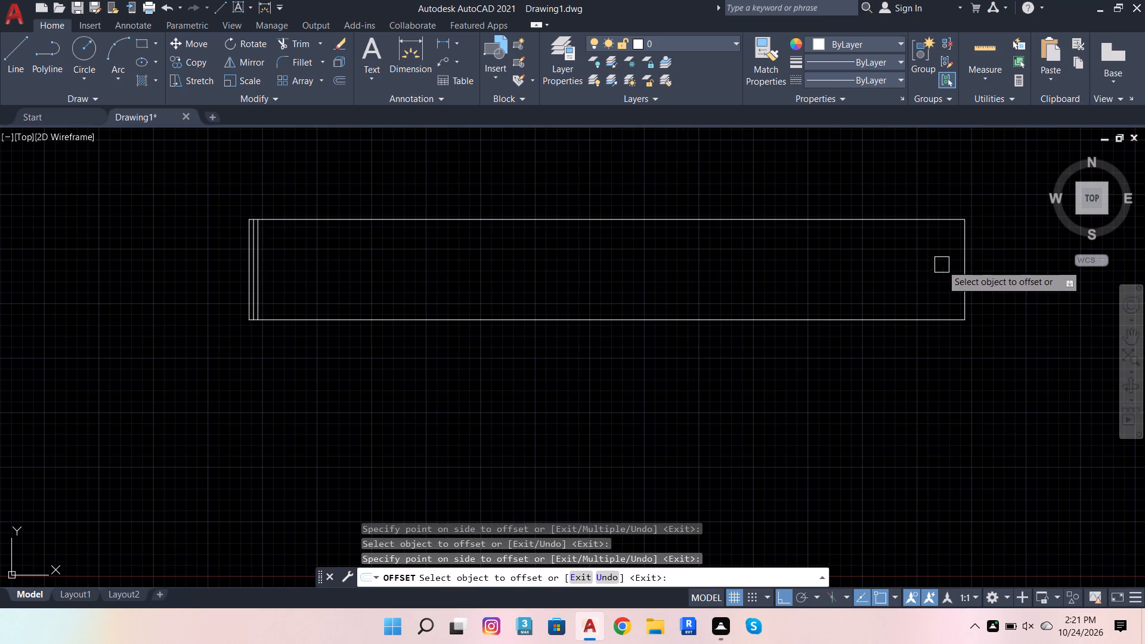
Offset the rectangle's right edge inward twice at the same 1" spacing.
{"action": "left_click", "coordinate": [963, 253]}
{"action": "left_click", "coordinate": [927, 255]}
{"action": "scroll", "coordinate": [958, 255], "scroll_direction": "up", "scroll_amount": 3}
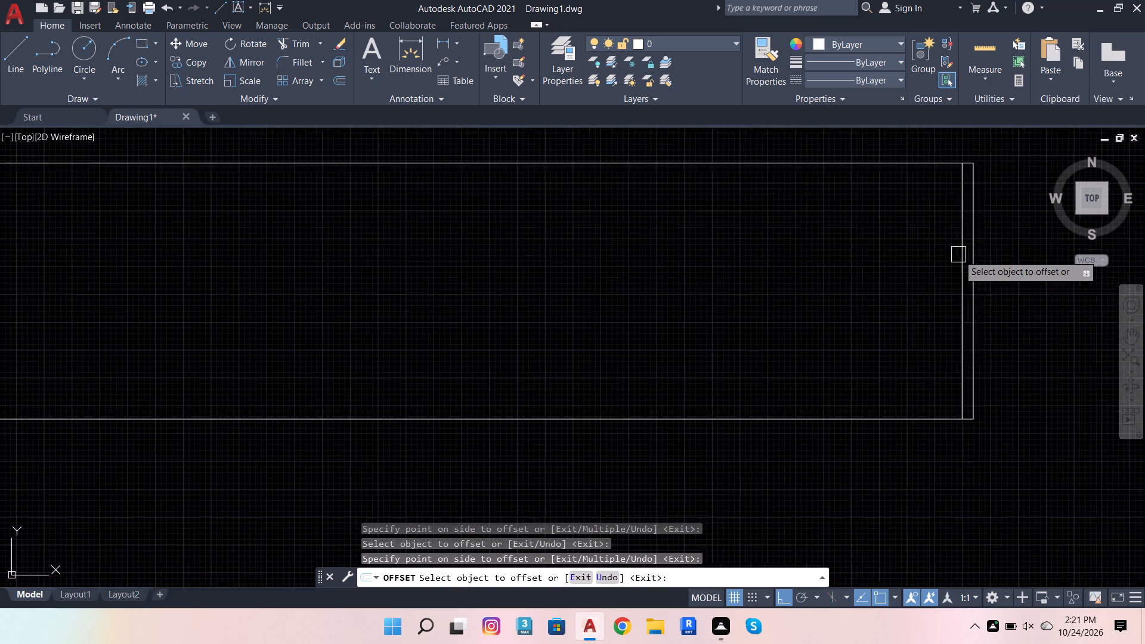
{"action": "left_click", "coordinate": [958, 255]}
{"action": "left_click", "coordinate": [906, 263]}
{"action": "scroll", "coordinate": [731, 266], "scroll_direction": "down", "scroll_amount": 3}
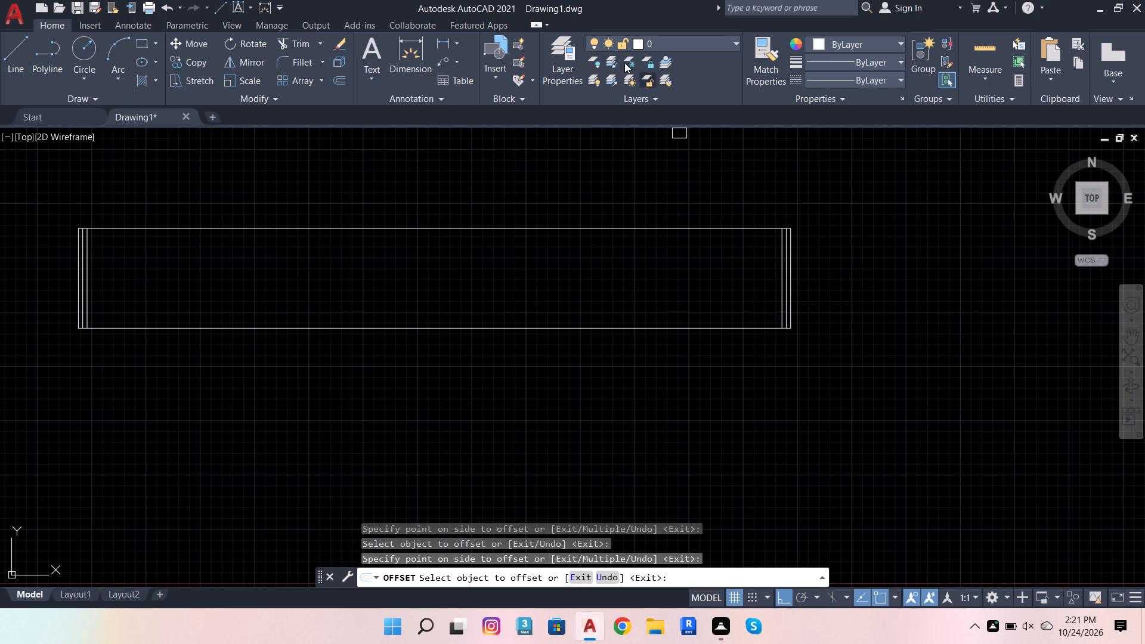
Trim away the middle vertical line at each end, keeping only the outer edge and the innermost offset line.
{"action": "left_click", "coordinate": [307, 45]}
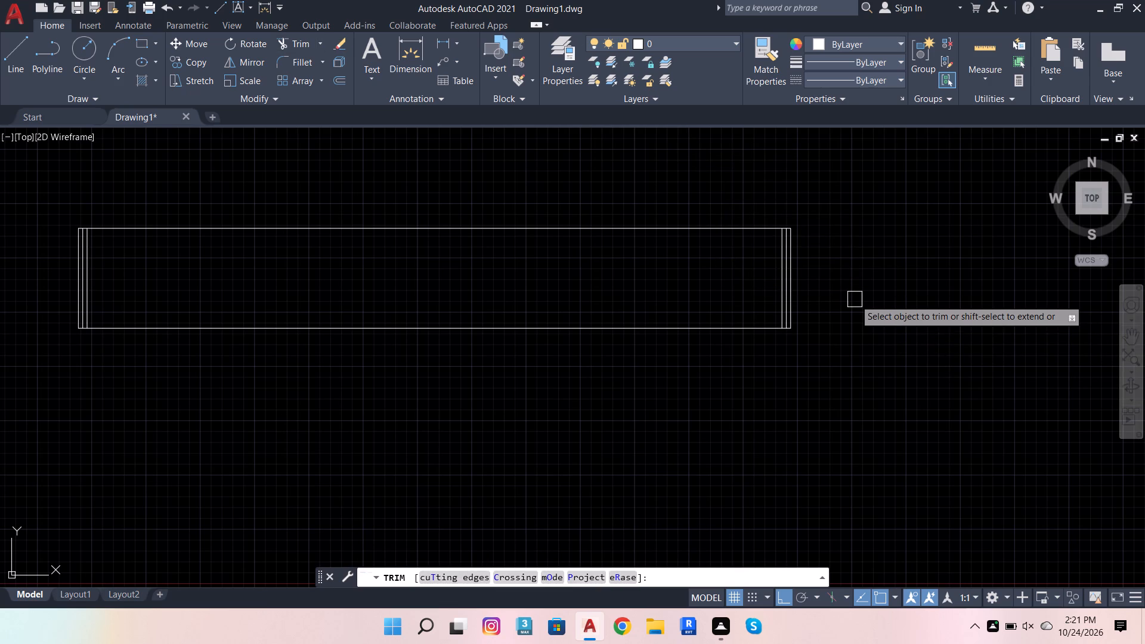
{"action": "scroll", "coordinate": [842, 296], "scroll_direction": "up", "scroll_amount": 3}
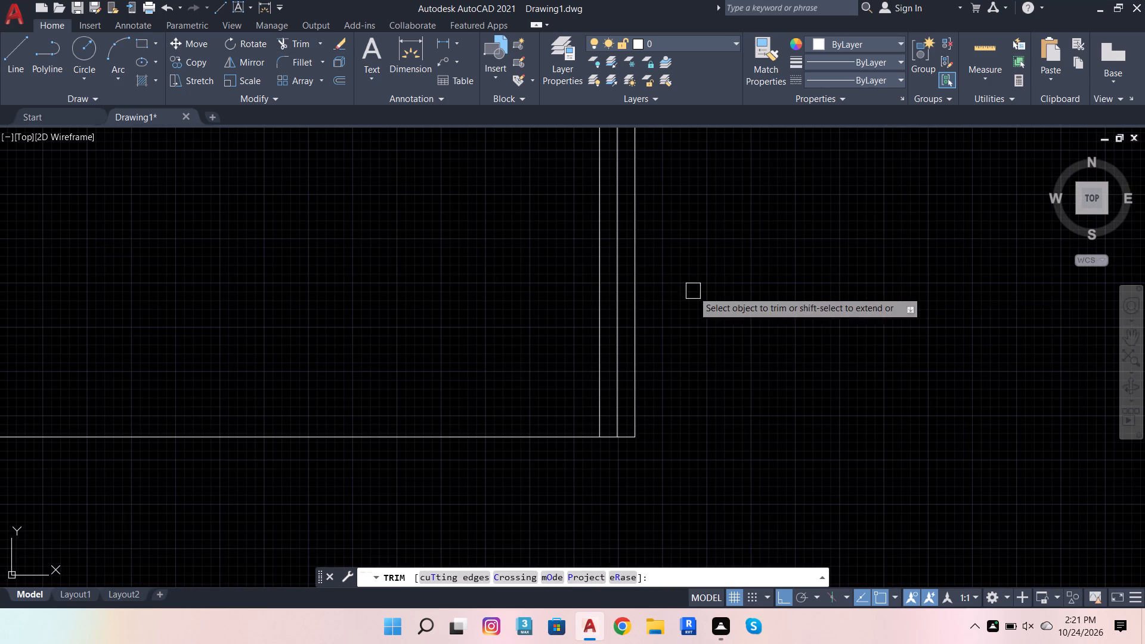
{"action": "left_click", "coordinate": [618, 289]}
{"action": "scroll", "coordinate": [717, 276], "scroll_direction": "down", "scroll_amount": 5}
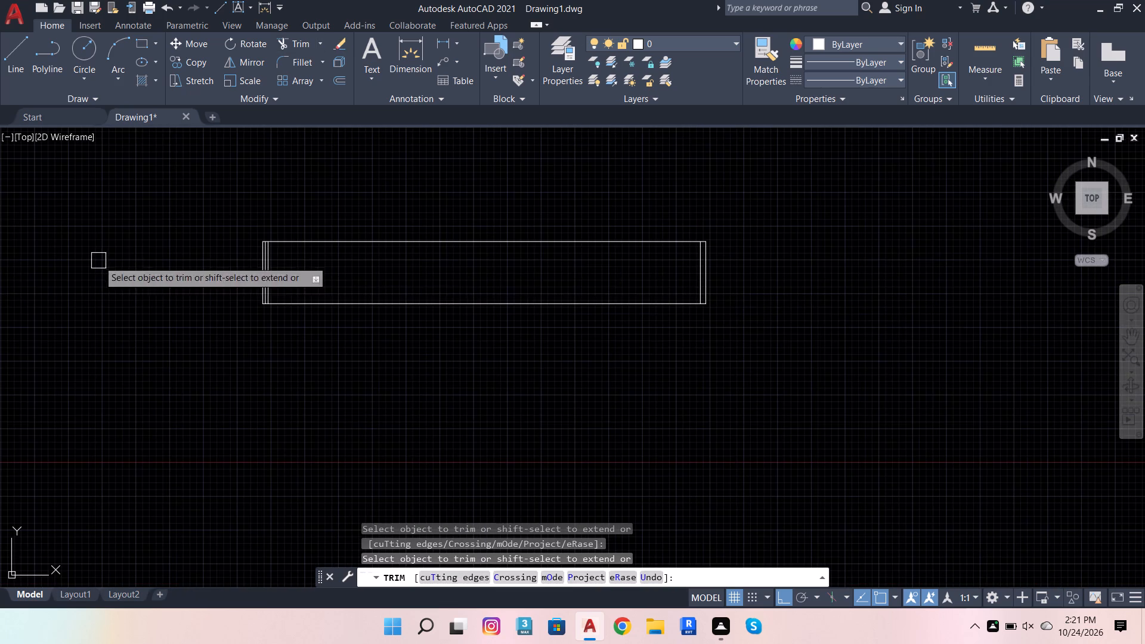
{"action": "scroll", "coordinate": [339, 259], "scroll_direction": "up", "scroll_amount": 4}
{"action": "scroll", "coordinate": [118, 294], "scroll_direction": "down", "scroll_amount": 3}
{"action": "scroll", "coordinate": [37, 310], "scroll_direction": "up", "scroll_amount": 4}
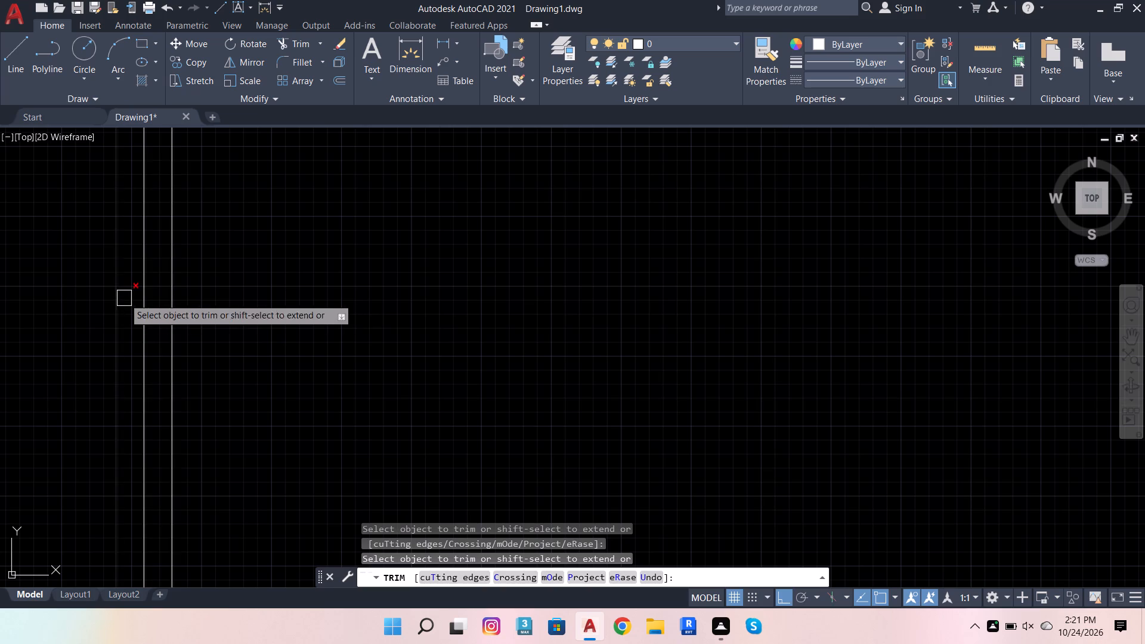
{"action": "left_click", "coordinate": [142, 309]}
{"action": "scroll", "coordinate": [750, 346], "scroll_direction": "down", "scroll_amount": 6}
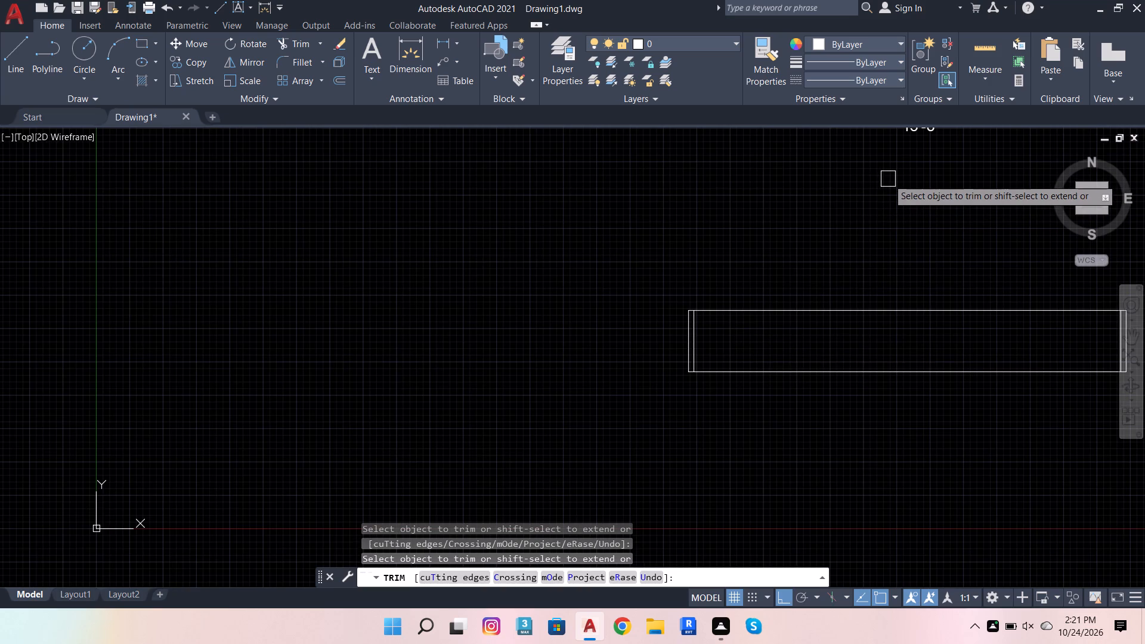
{"action": "key", "text": "Escape"}
Offset the rectangle's bottom edge upward by 1".
{"action": "scroll", "coordinate": [757, 339], "scroll_direction": "down", "scroll_amount": 1}
{"action": "scroll", "coordinate": [729, 377], "scroll_direction": "up", "scroll_amount": 4}
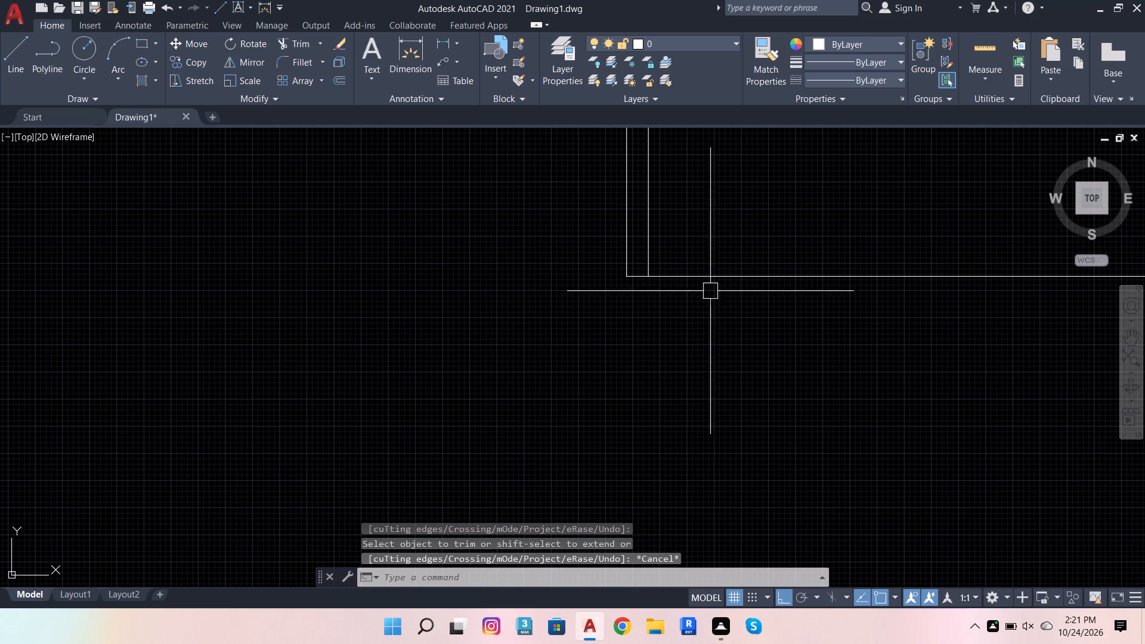
{"action": "left_click", "coordinate": [716, 272]}
{"action": "left_click", "coordinate": [338, 76]}
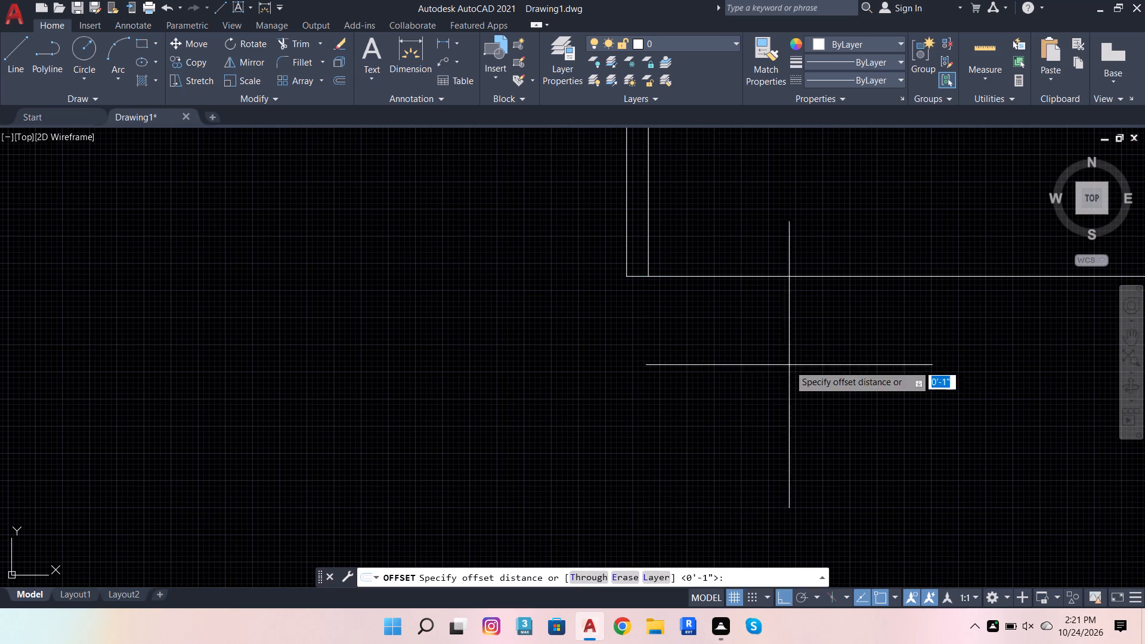
{"action": "left_click", "coordinate": [634, 275]}
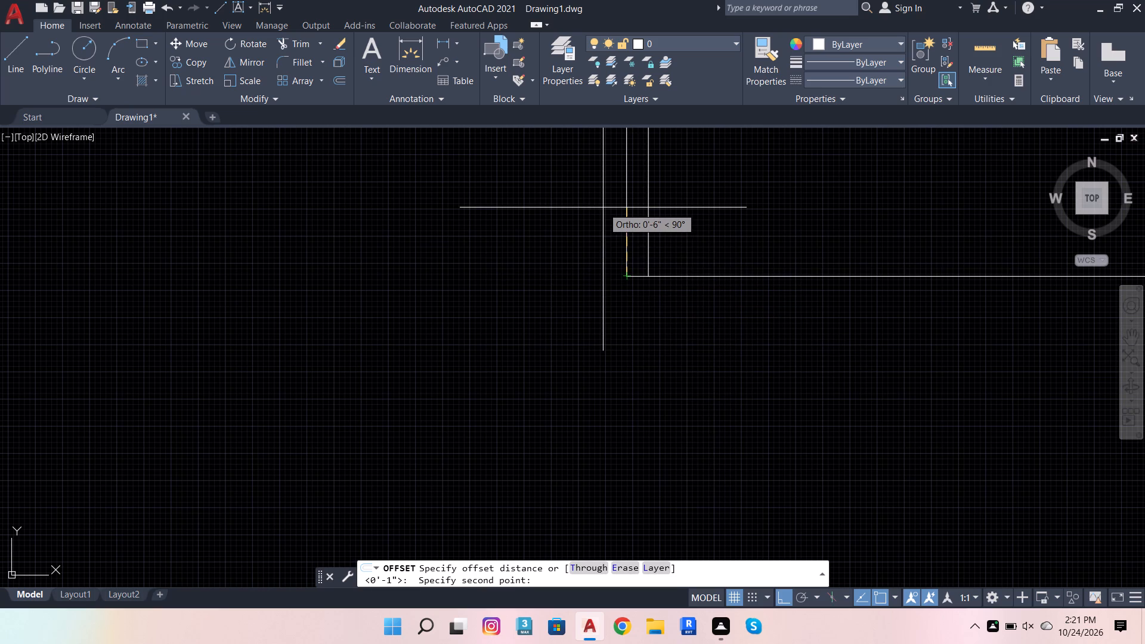
{"action": "key", "text": "1"}
{"action": "key", "text": "Return"}
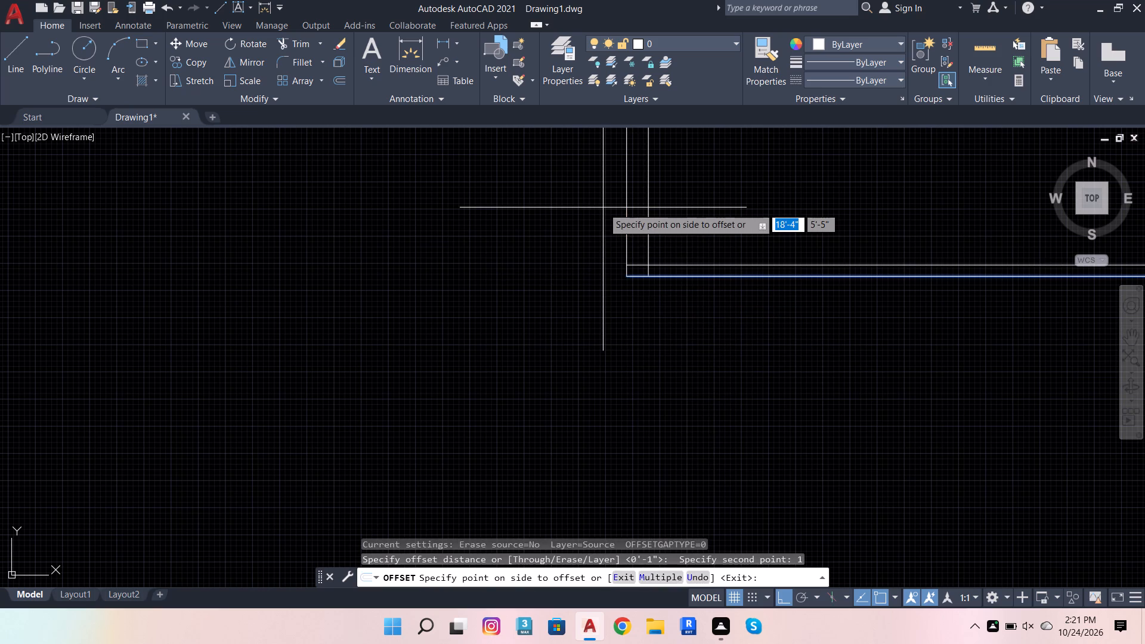
{"action": "left_click", "coordinate": [603, 208]}
Trim the ends of both inner vertical lines that extend below the offset bottom line.
{"action": "left_click", "coordinate": [284, 42]}
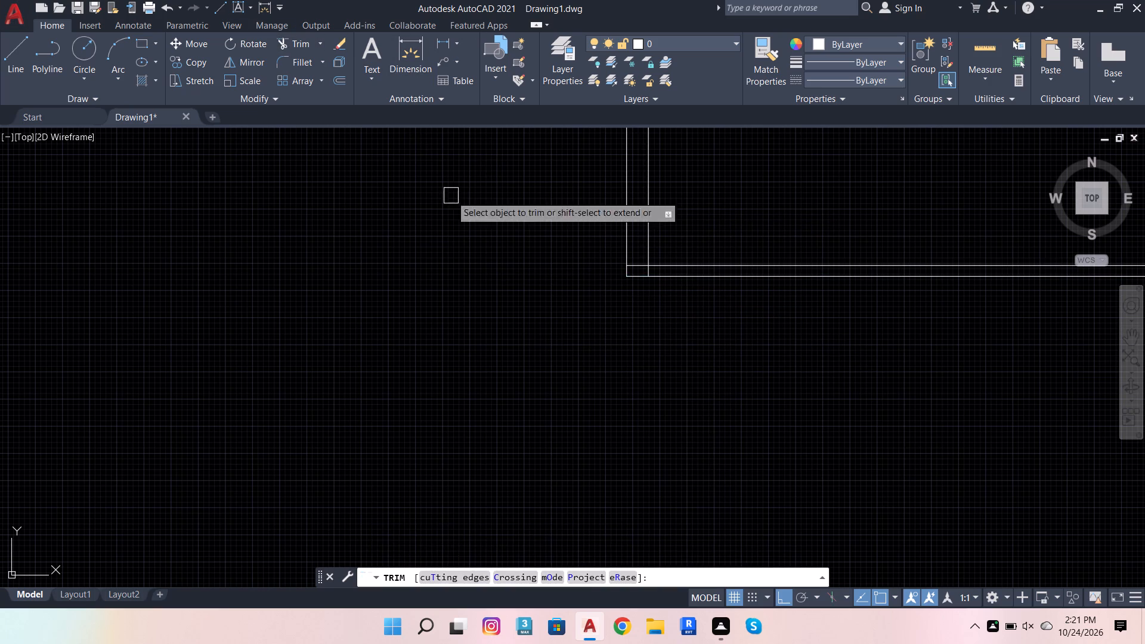
{"action": "scroll", "coordinate": [601, 301], "scroll_direction": "up", "scroll_amount": 2}
{"action": "left_click", "coordinate": [722, 218]}
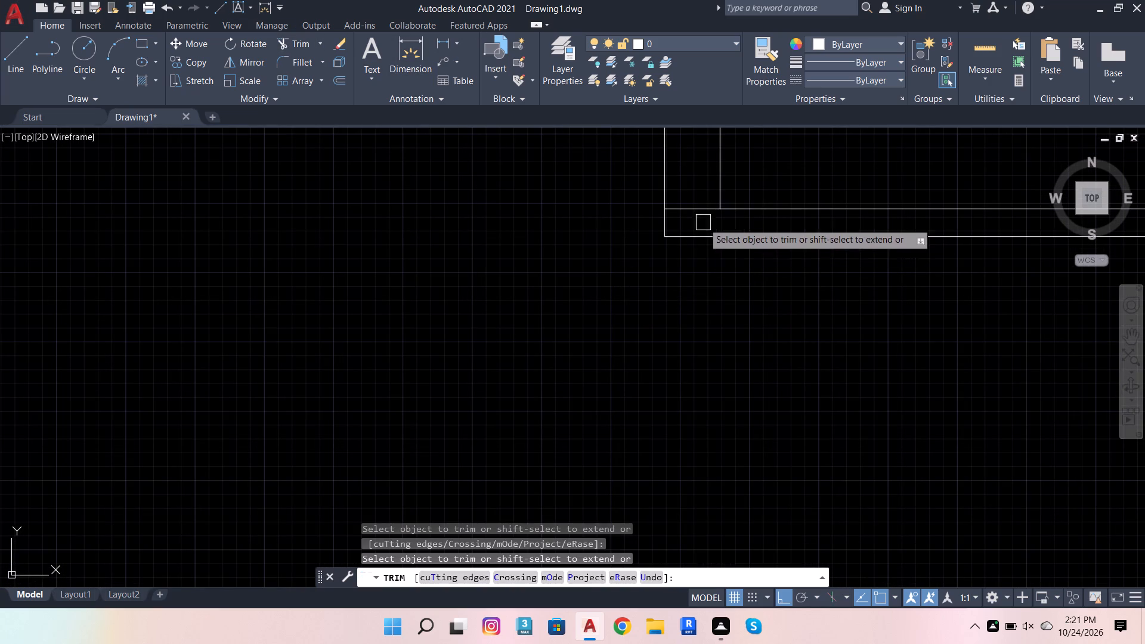
{"action": "scroll", "coordinate": [63, 243], "scroll_direction": "down", "scroll_amount": 5}
{"action": "scroll", "coordinate": [747, 252], "scroll_direction": "up", "scroll_amount": 3}
{"action": "scroll", "coordinate": [601, 397], "scroll_direction": "down", "scroll_amount": 2}
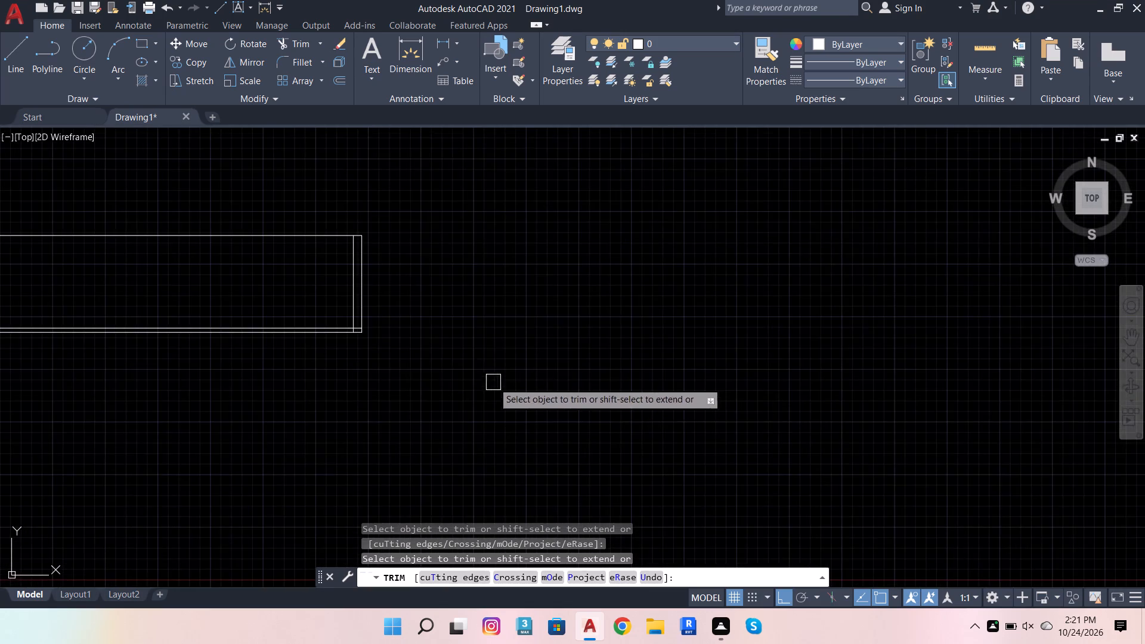
{"action": "scroll", "coordinate": [289, 339], "scroll_direction": "up", "scroll_amount": 5}
{"action": "left_click", "coordinate": [940, 235]}
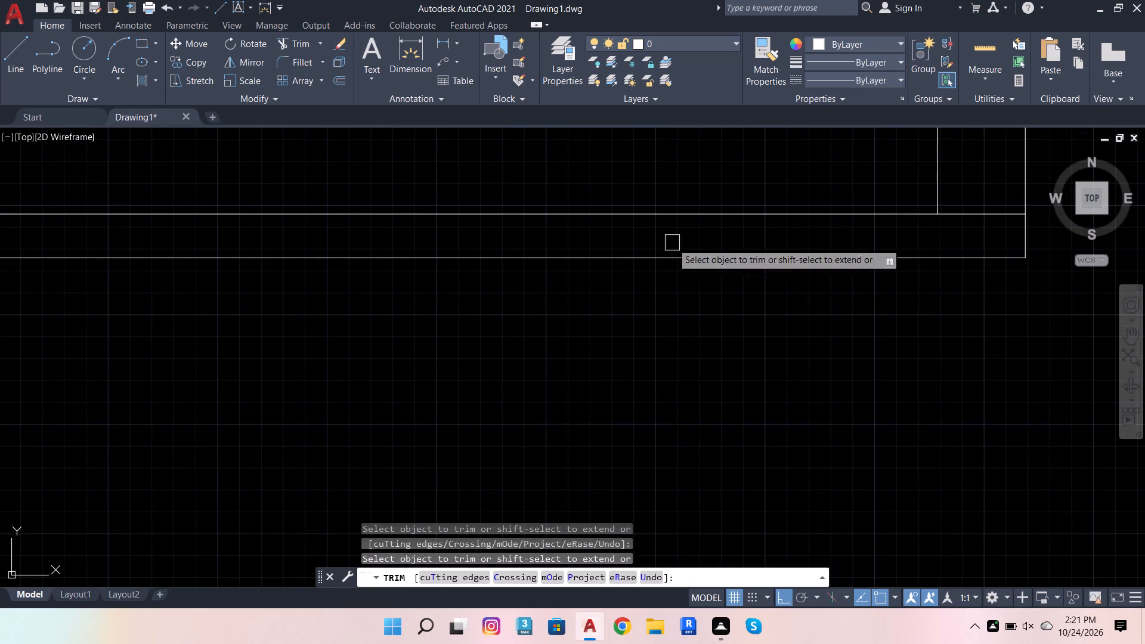
{"action": "scroll", "coordinate": [281, 307], "scroll_direction": "down", "scroll_amount": 4}
{"action": "scroll", "coordinate": [555, 403], "scroll_direction": "down", "scroll_amount": 1}
{"action": "key", "text": "Escape"}
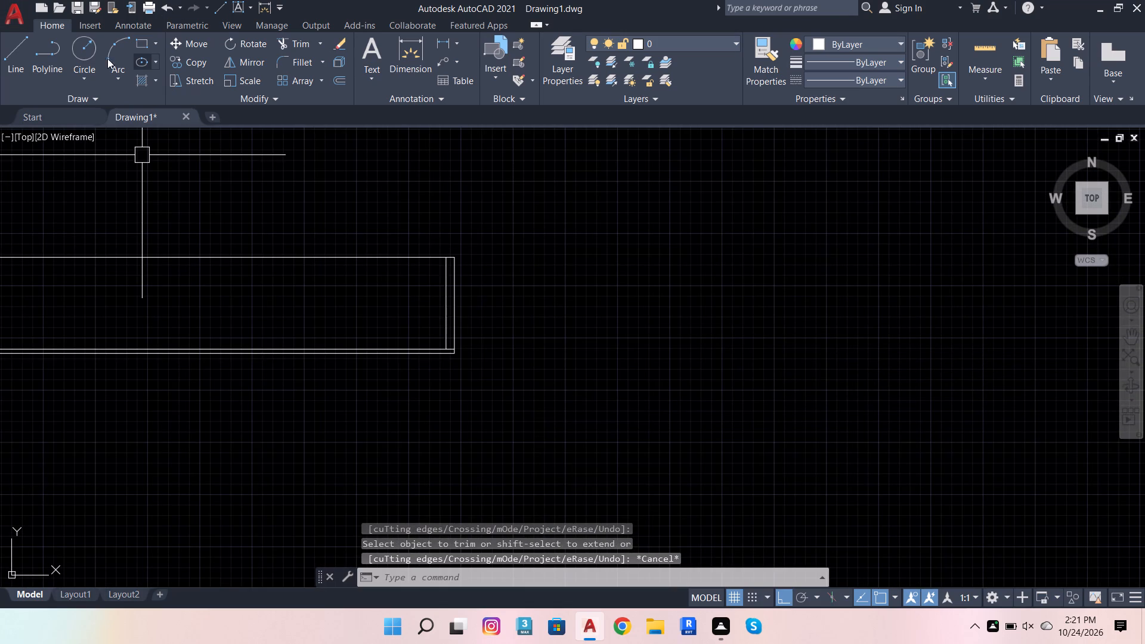
Draw a vertical line straight down from the rectangle's lower-right corner.
{"action": "left_click", "coordinate": [18, 45]}
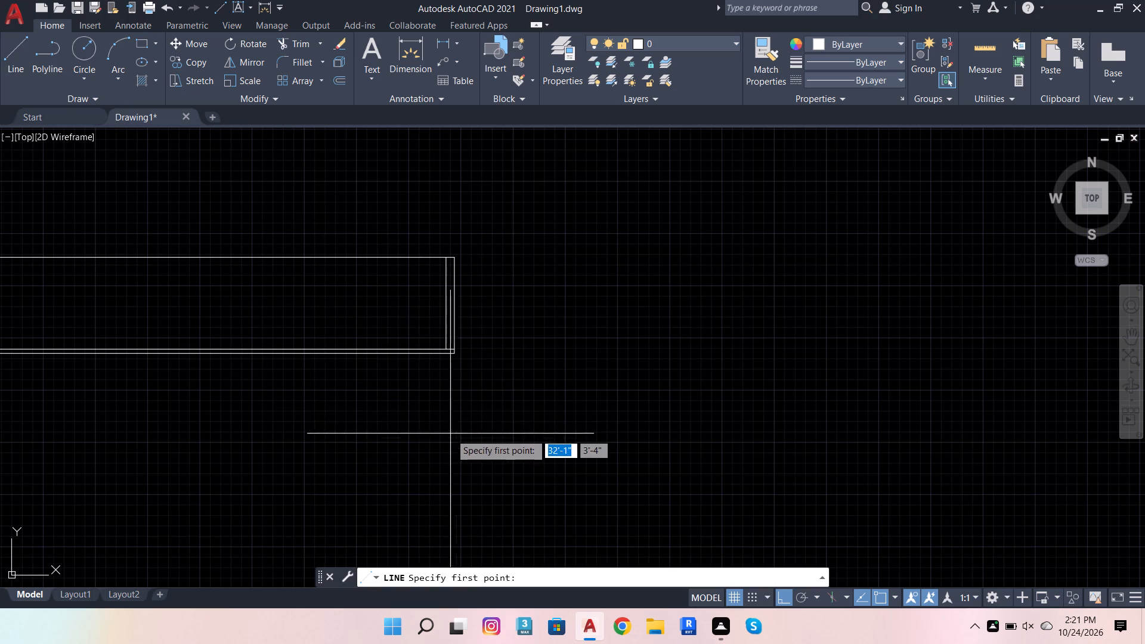
{"action": "left_click", "coordinate": [453, 351]}
{"action": "left_click", "coordinate": [475, 475]}
{"action": "key", "text": "space"}
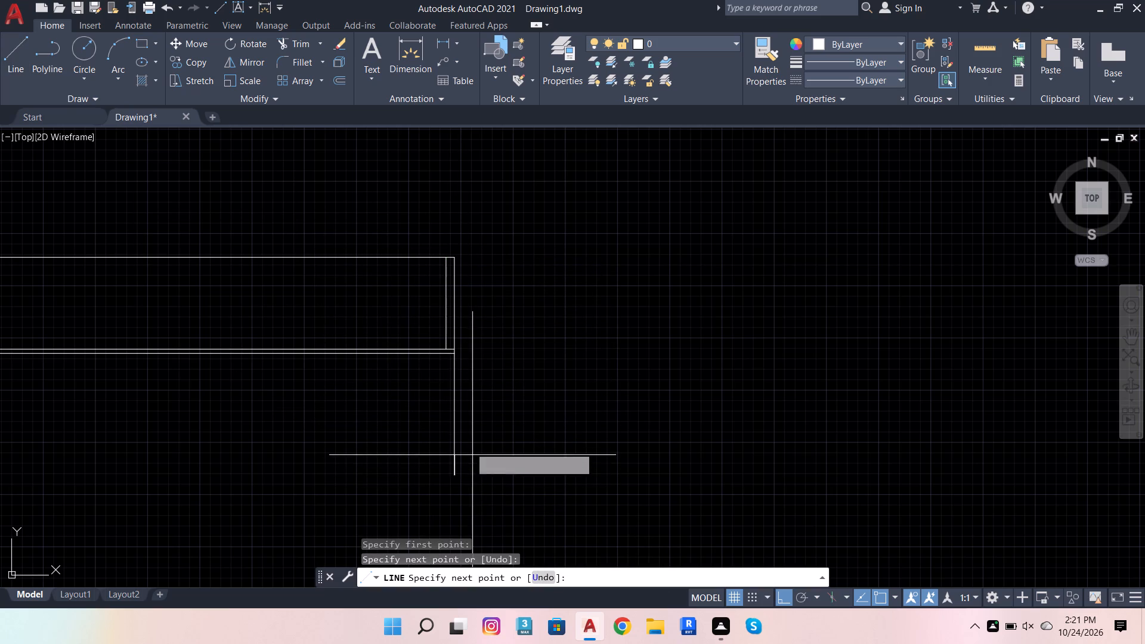
Draw a line from the rectangle's lower-right corner up to its top-right corner, continuing 14'8" left and 4.5" up.
{"action": "key", "text": "space"}
{"action": "left_click", "coordinate": [454, 352]}
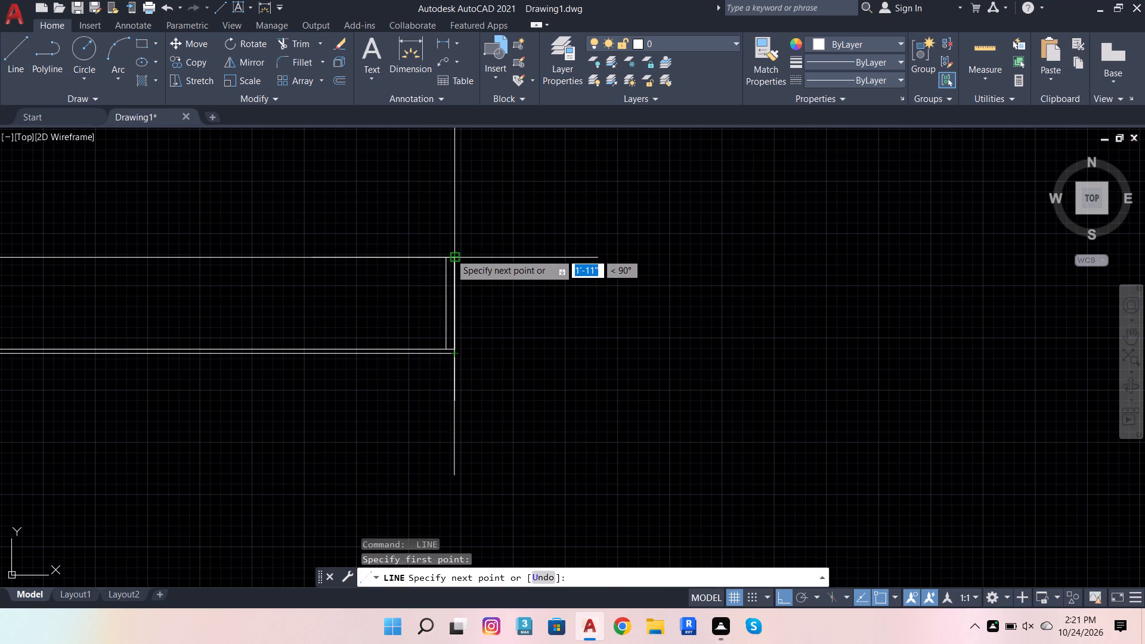
{"action": "left_click", "coordinate": [450, 253]}
{"action": "scroll", "coordinate": [545, 270], "scroll_direction": "down", "scroll_amount": 4}
{"action": "scroll", "coordinate": [364, 298], "scroll_direction": "up", "scroll_amount": 3}
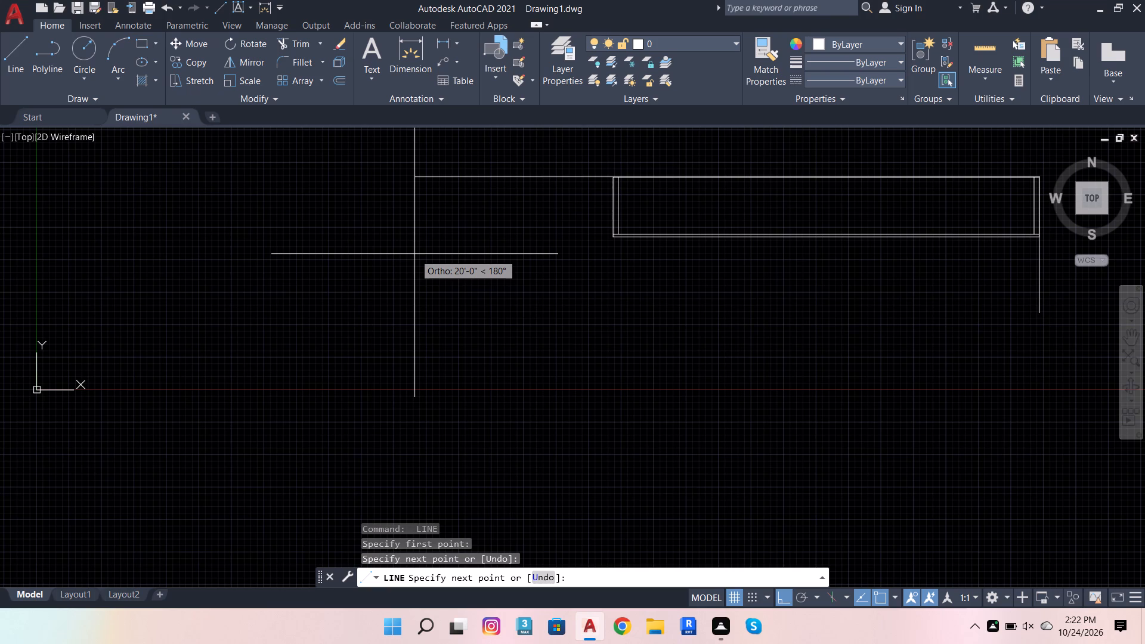
{"action": "type", "text": "14'"}
{"action": "key", "text": "8"}
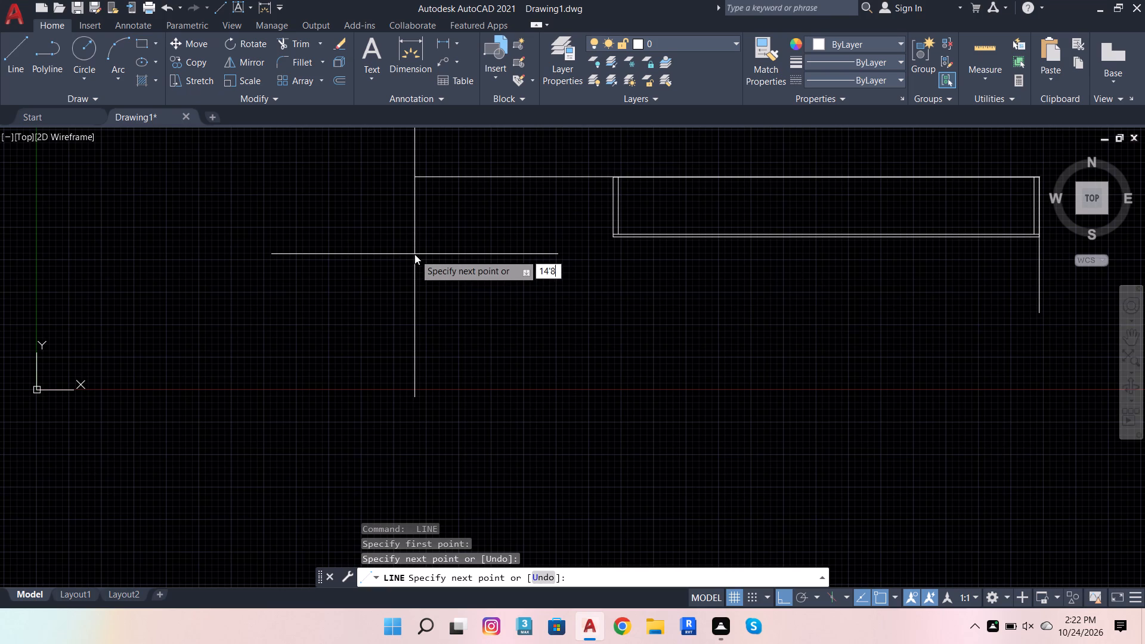
{"action": "key", "text": "Return"}
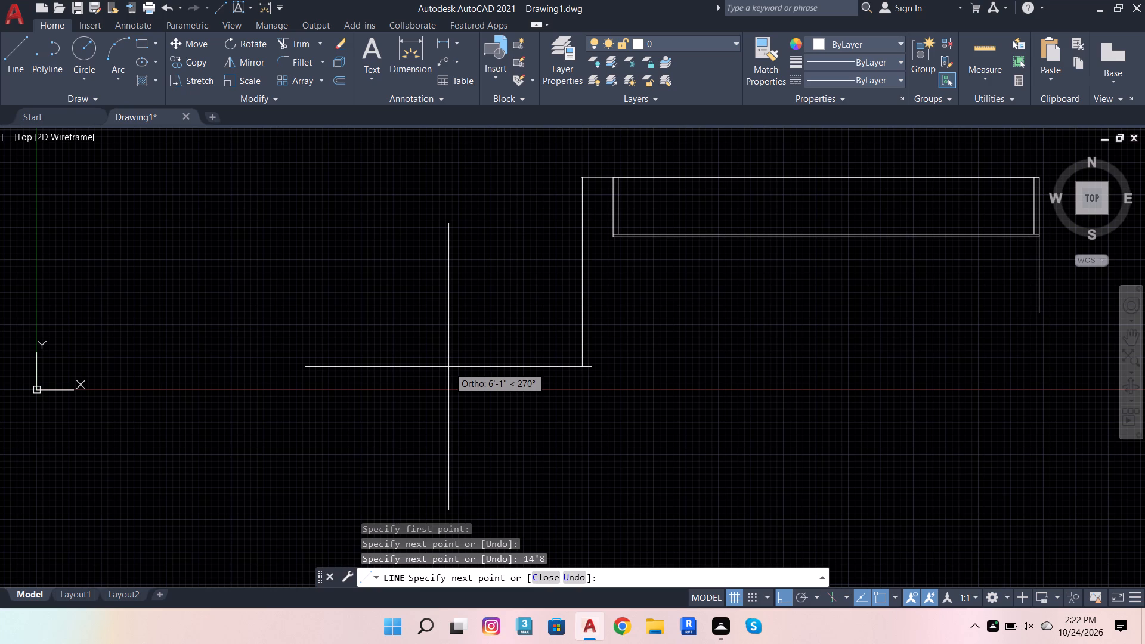
{"action": "scroll", "coordinate": [428, 334], "scroll_direction": "down", "scroll_amount": 3}
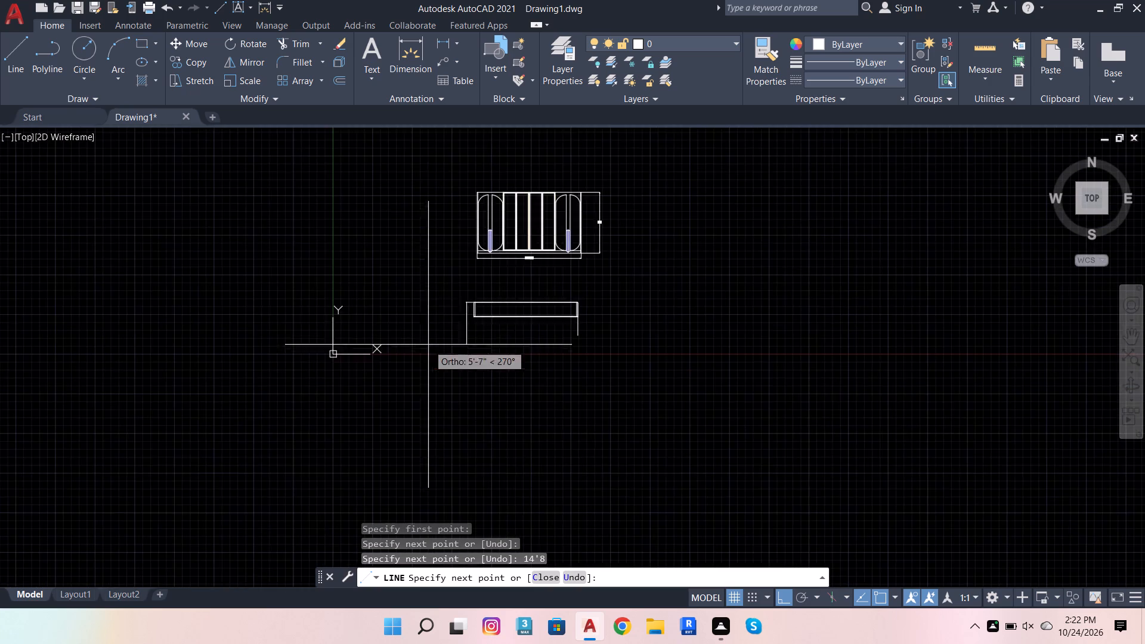
{"action": "scroll", "coordinate": [423, 289], "scroll_direction": "up", "scroll_amount": 3}
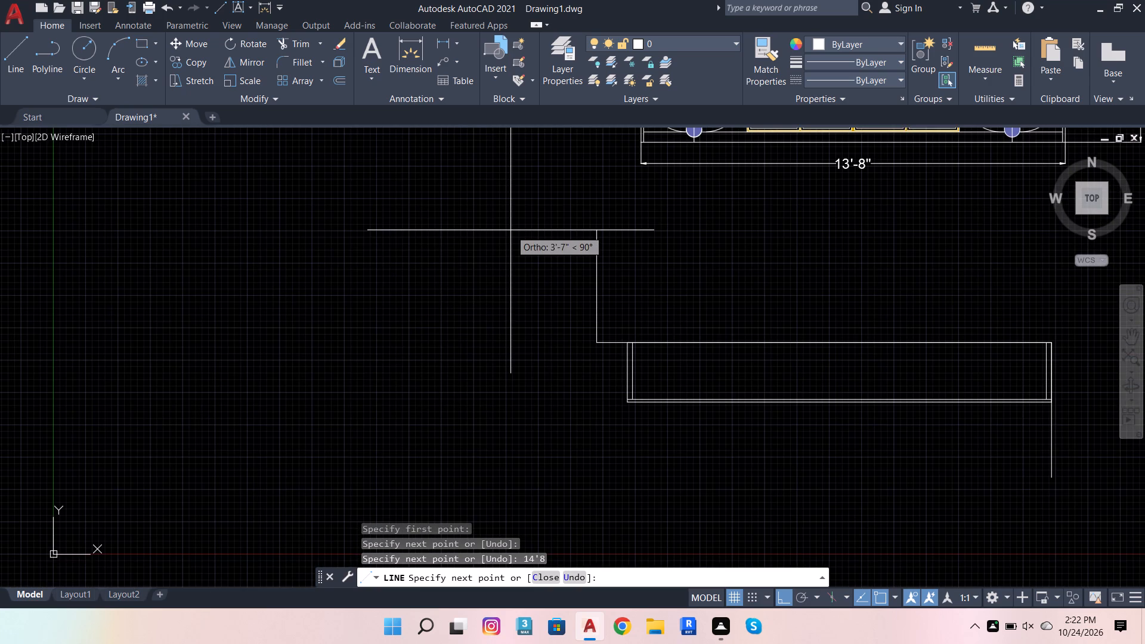
{"action": "type", "text": "4.5"}
{"action": "key", "text": "Return"}
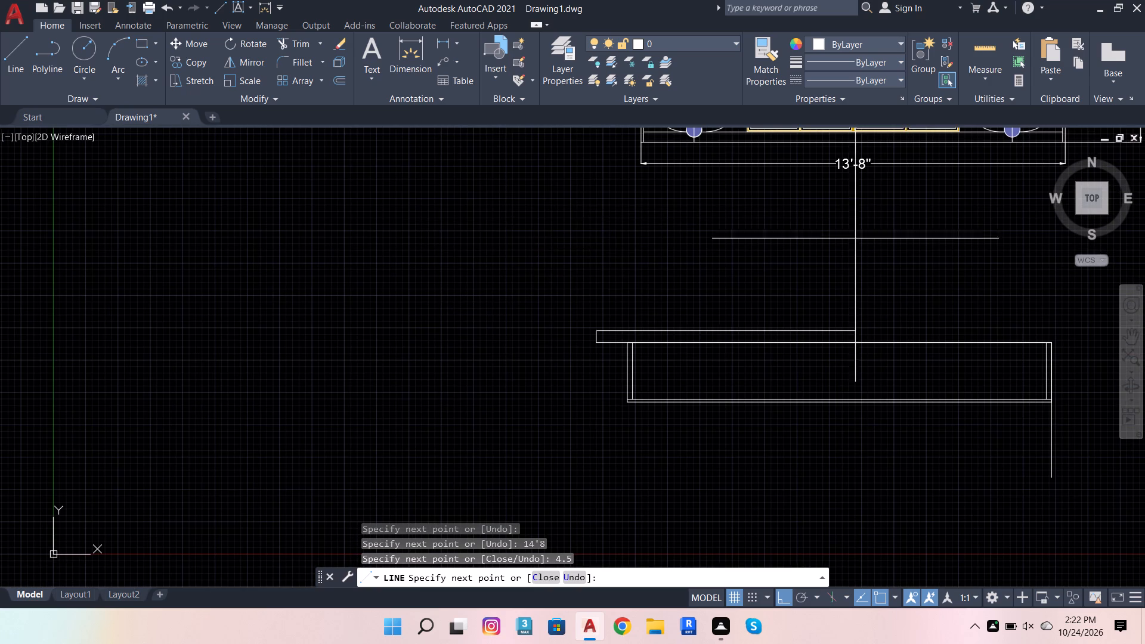
Continue the line 14'8" to the right and a further 4.5" right to form the wall's outer top edge.
{"action": "scroll", "coordinate": [760, 333], "scroll_direction": "down", "scroll_amount": 2}
{"action": "scroll", "coordinate": [853, 339], "scroll_direction": "up", "scroll_amount": 3}
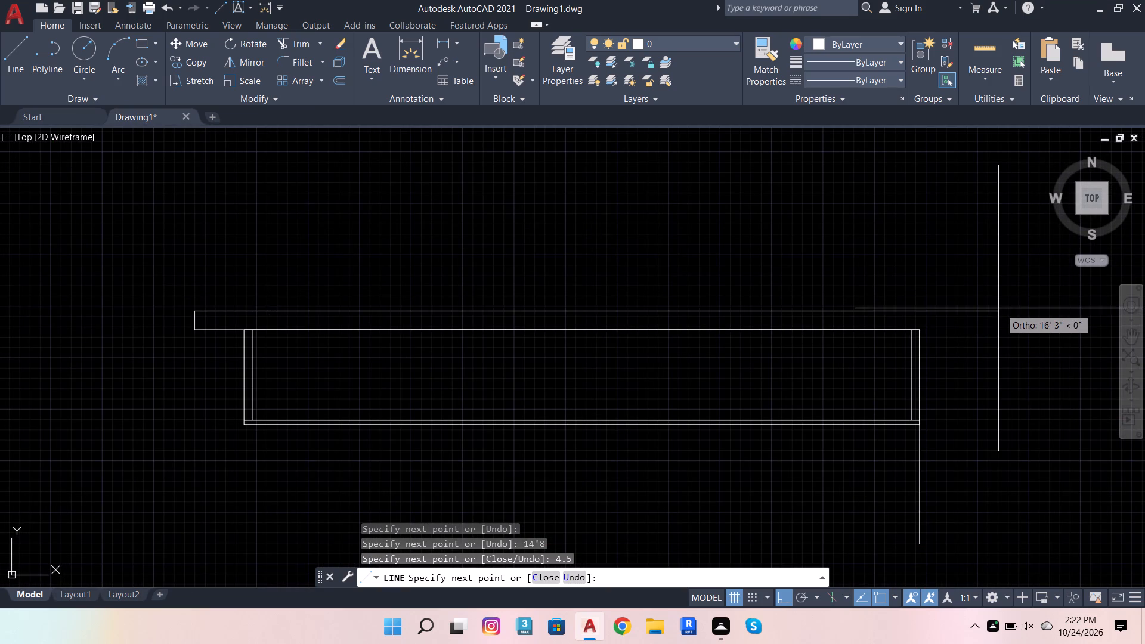
{"action": "key", "text": "1"}
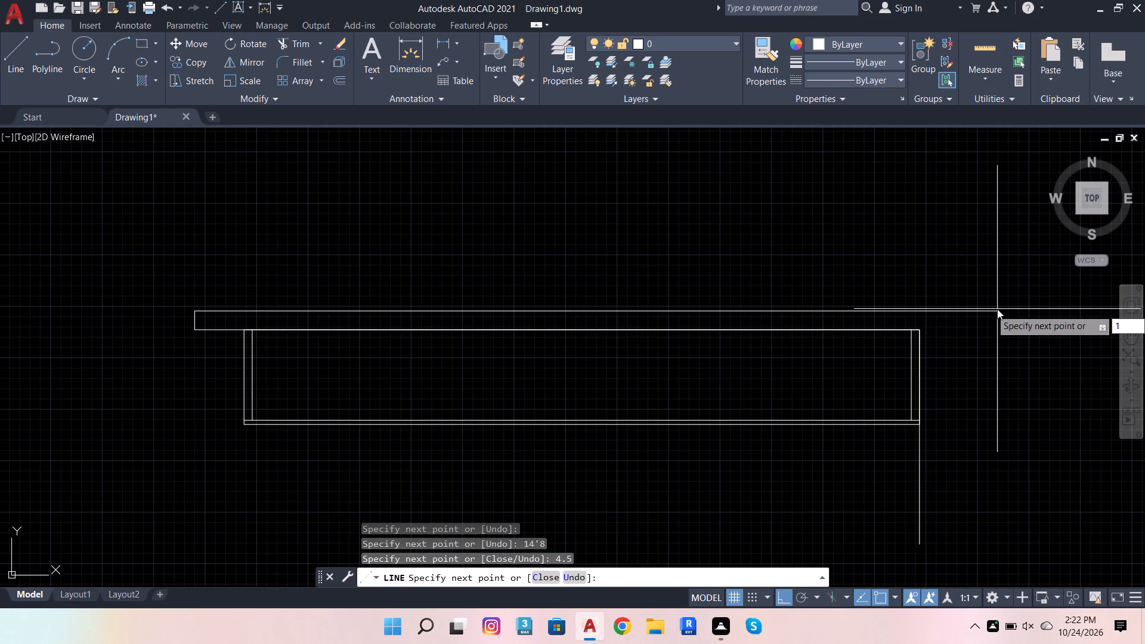
{"action": "key", "text": "4"}
{"action": "type", "text": "'8"}
{"action": "key", "text": "Return"}
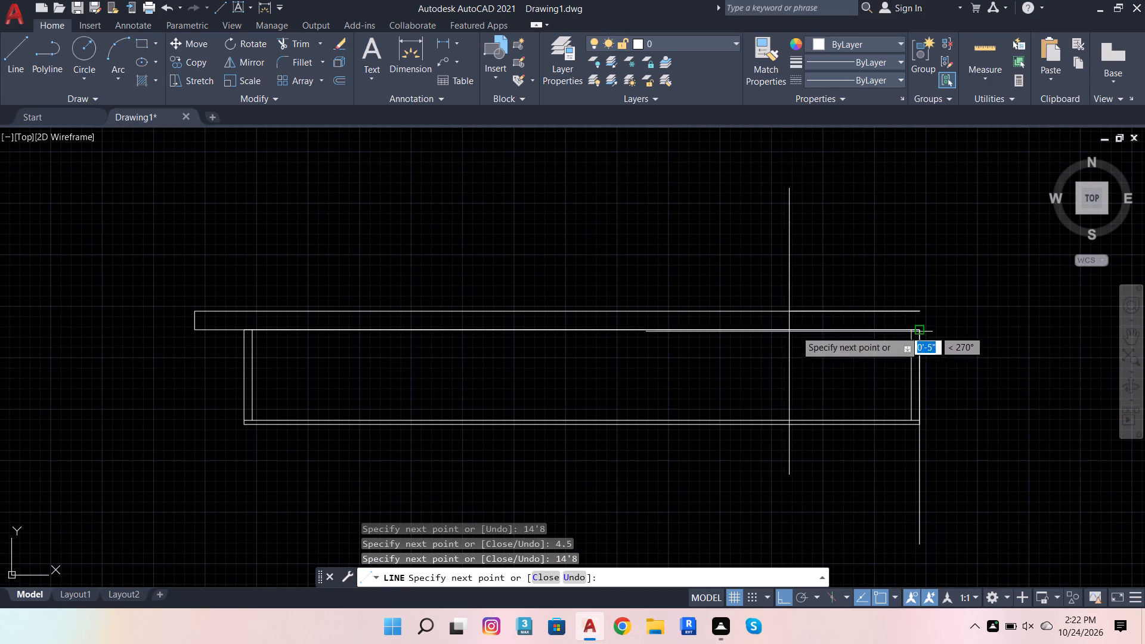
{"action": "type", "text": "4.5"}
{"action": "key", "text": "Return"}
Continue the outer wall line down past the rectangle's bottom edge, turning left across the vertical line.
{"action": "scroll", "coordinate": [936, 422], "scroll_direction": "down", "scroll_amount": 1}
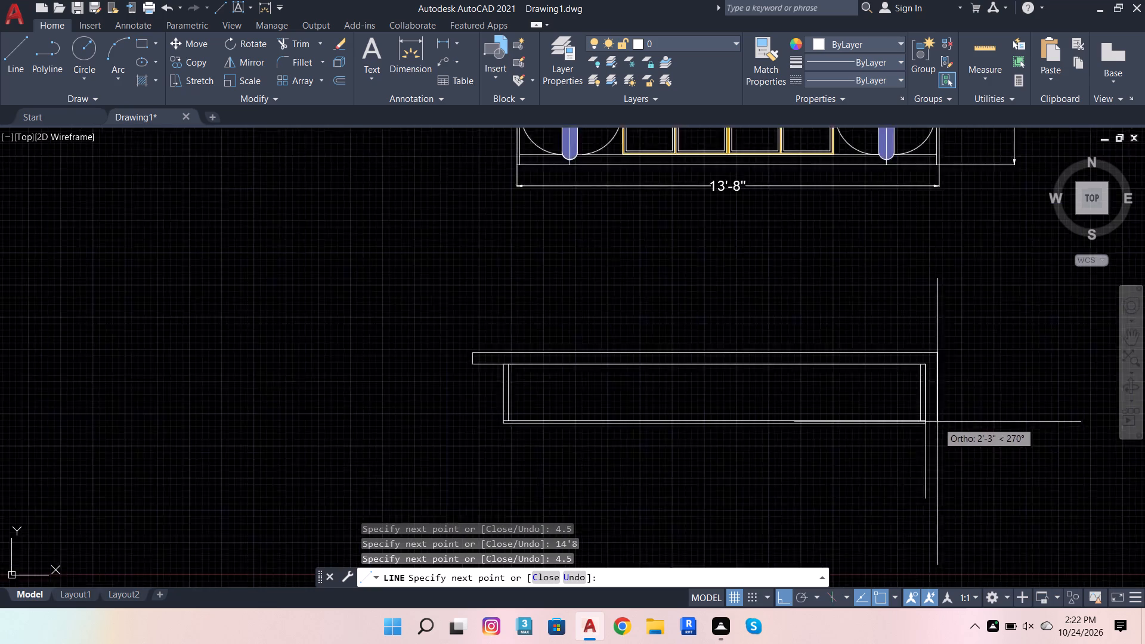
{"action": "scroll", "coordinate": [937, 422], "scroll_direction": "down", "scroll_amount": 1}
{"action": "scroll", "coordinate": [954, 456], "scroll_direction": "up", "scroll_amount": 4}
{"action": "left_click", "coordinate": [951, 465]}
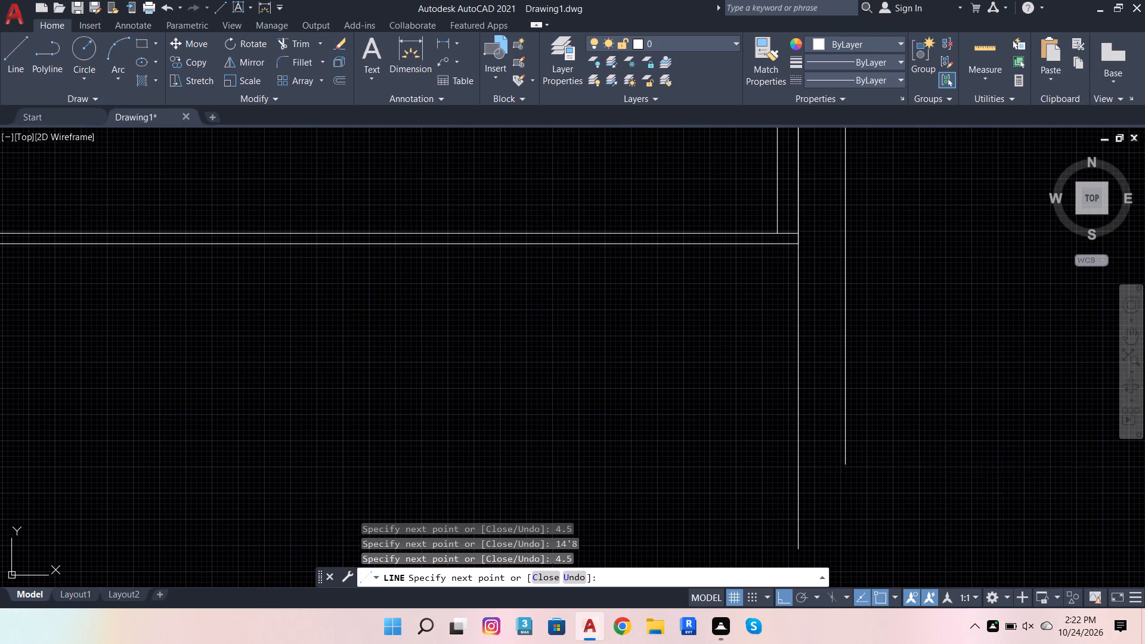
{"action": "left_click", "coordinate": [636, 476]}
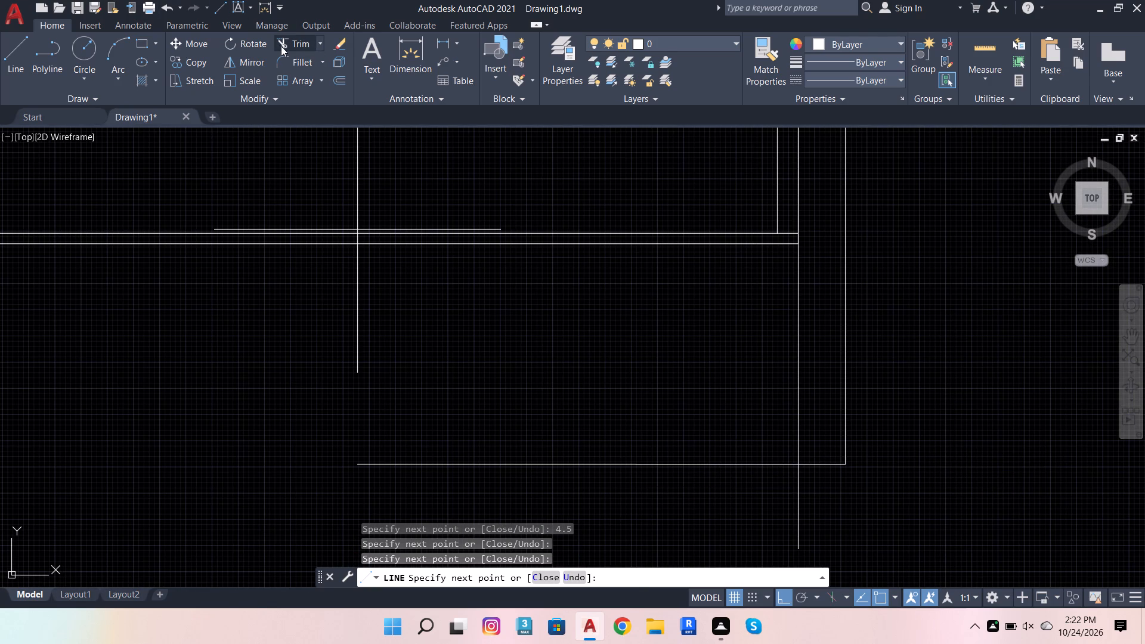
Trim the inner vertical line below the wall's bottom end and the horizontal excess to its left.
{"action": "left_click", "coordinate": [281, 46]}
{"action": "left_click", "coordinate": [696, 473]}
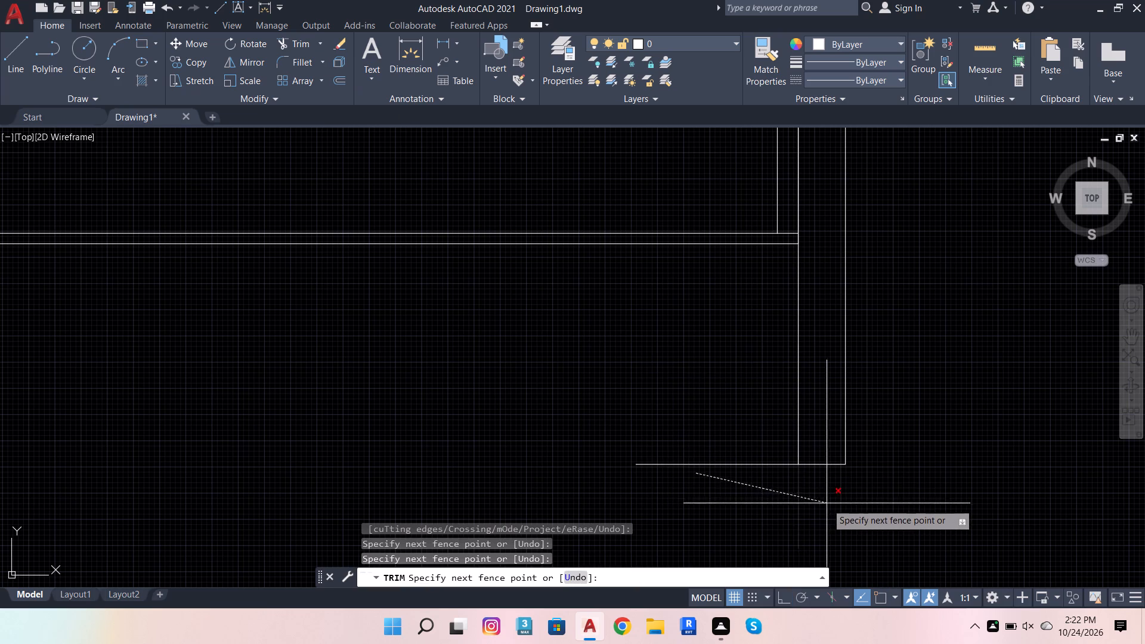
{"action": "left_click_drag", "start_coordinate": [831, 502], "coordinate": [821, 494]}
{"action": "left_click", "coordinate": [689, 451]}
{"action": "left_click", "coordinate": [702, 495]}
{"action": "scroll", "coordinate": [620, 498], "scroll_direction": "down", "scroll_amount": 3}
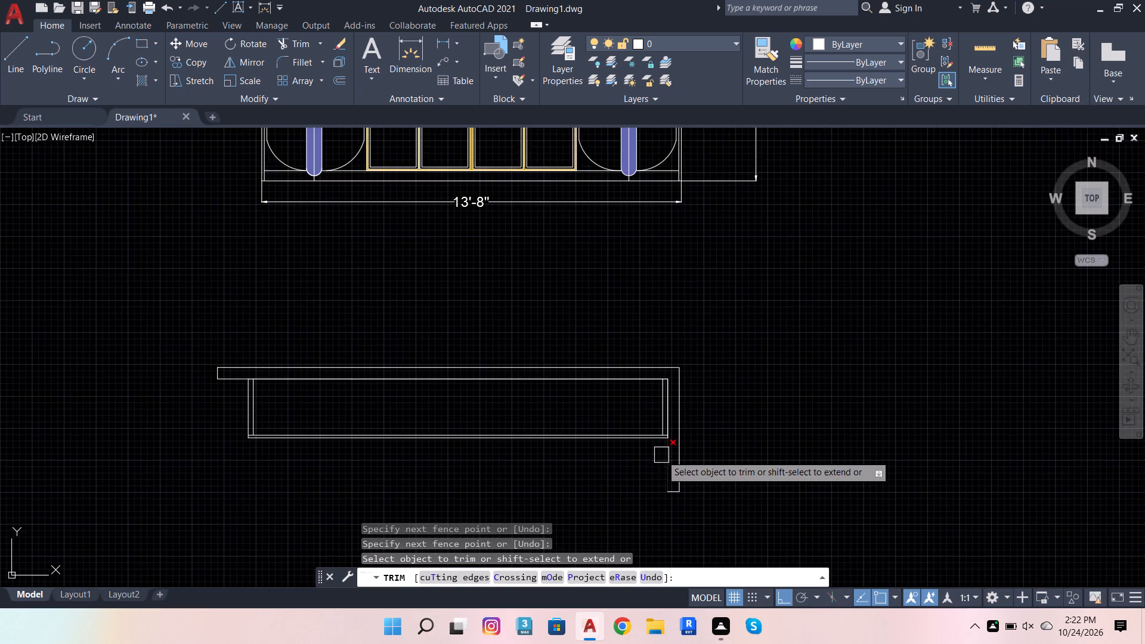
{"action": "scroll", "coordinate": [662, 451], "scroll_direction": "up", "scroll_amount": 2}
{"action": "key", "text": "Escape"}
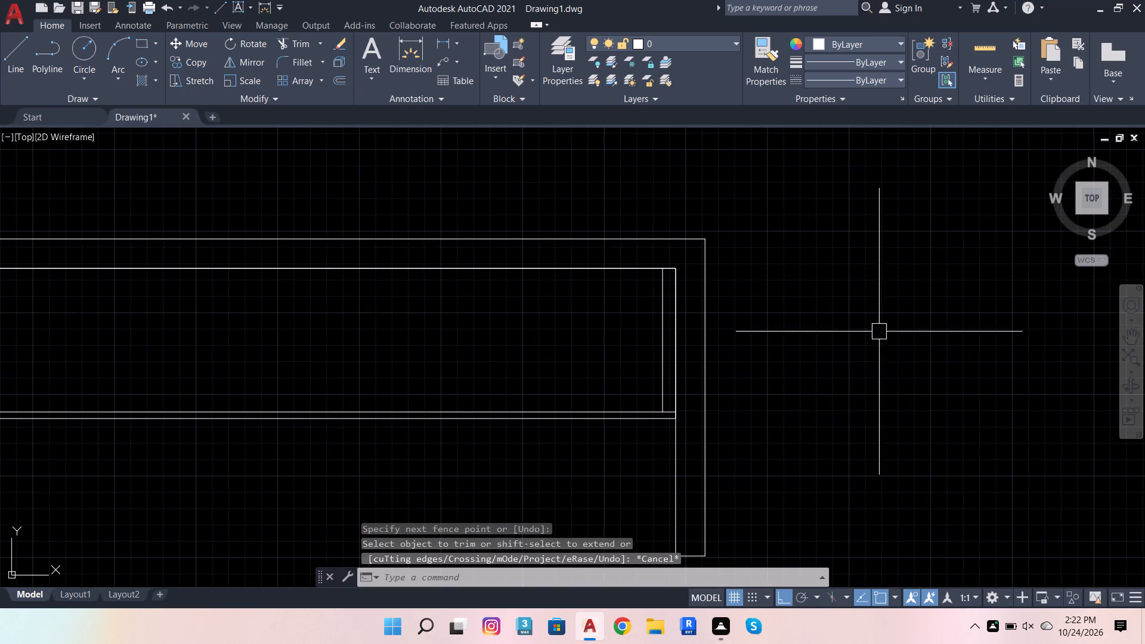
Join the rectangle's right edge and the vertical line below it into a single line.
{"action": "scroll", "coordinate": [664, 398], "scroll_direction": "up", "scroll_amount": 3}
{"action": "left_click", "coordinate": [720, 351]}
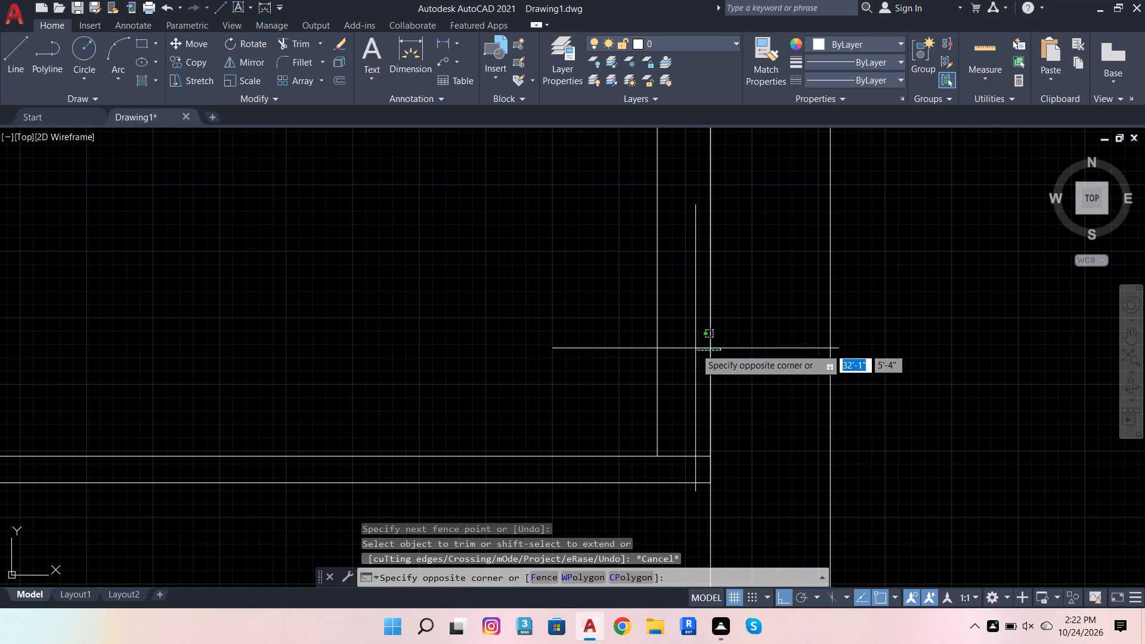
{"action": "left_click", "coordinate": [694, 347]}
{"action": "key", "text": "Escape"}
{"action": "left_click", "coordinate": [710, 387]}
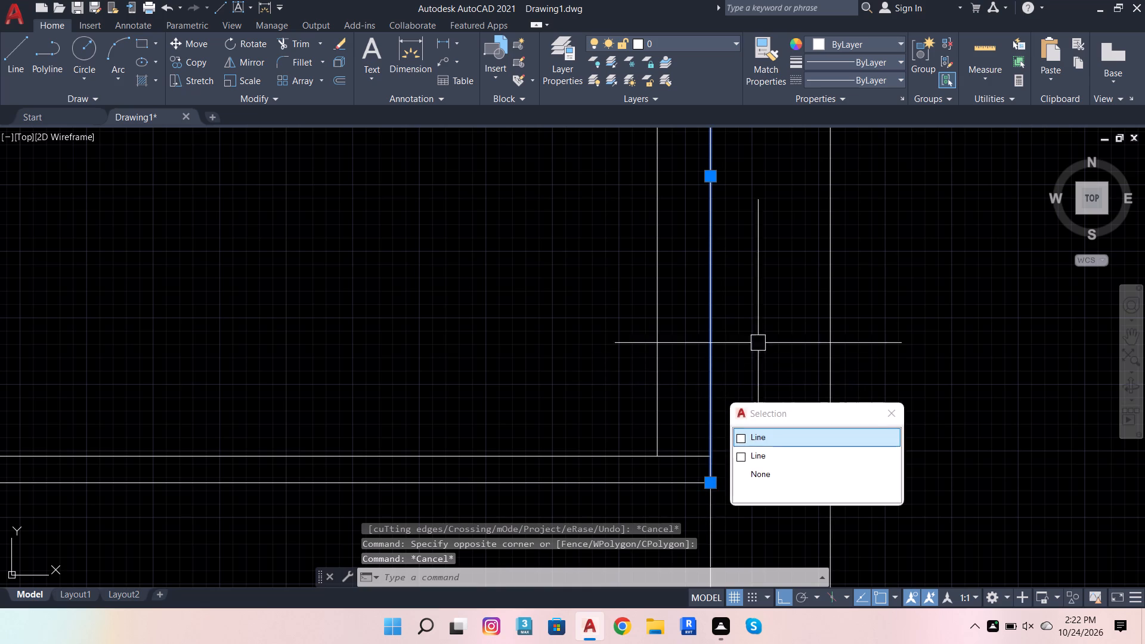
{"action": "scroll", "coordinate": [768, 336], "scroll_direction": "down", "scroll_amount": 3}
{"action": "scroll", "coordinate": [754, 432], "scroll_direction": "up", "scroll_amount": 2}
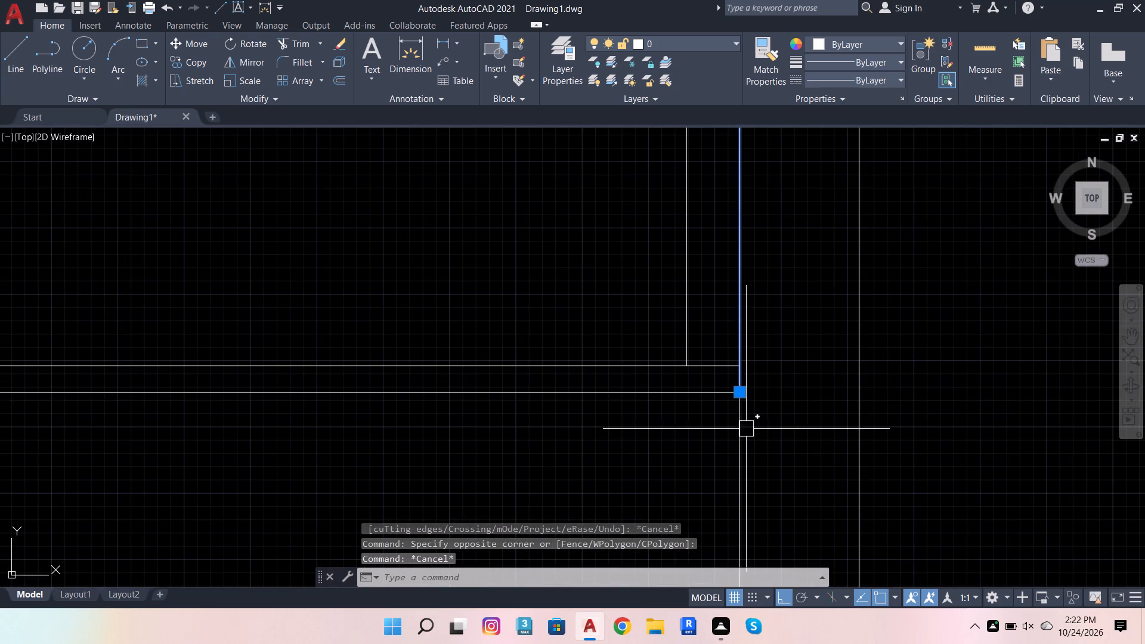
{"action": "left_click", "coordinate": [744, 428]}
{"action": "scroll", "coordinate": [759, 445], "scroll_direction": "down", "scroll_amount": 4}
{"action": "scroll", "coordinate": [814, 422], "scroll_direction": "up", "scroll_amount": 2}
{"action": "key", "text": "j"}
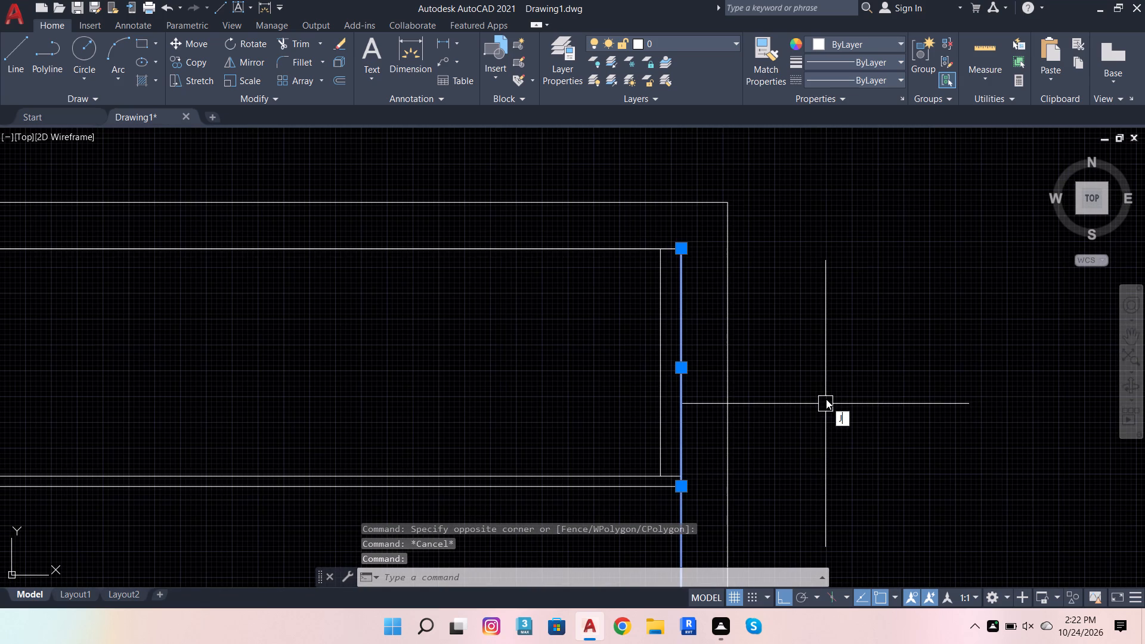
{"action": "key", "text": "Return"}
{"action": "scroll", "coordinate": [687, 380], "scroll_direction": "down", "scroll_amount": 3}
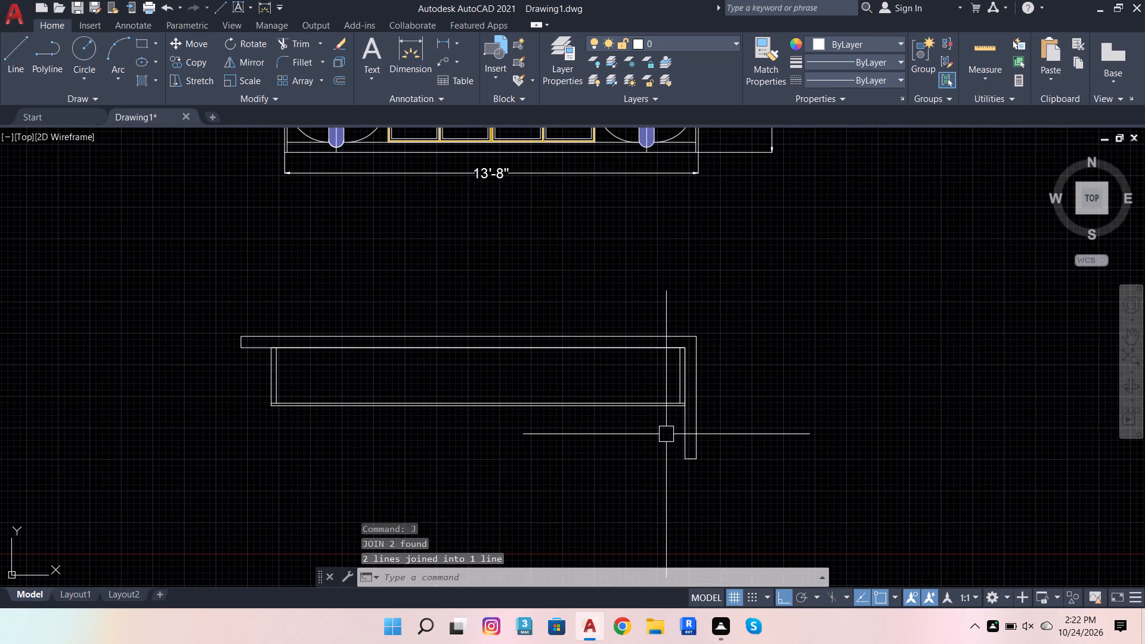
{"action": "scroll", "coordinate": [666, 434], "scroll_direction": "up", "scroll_amount": 2}
{"action": "left_click", "coordinate": [703, 424]}
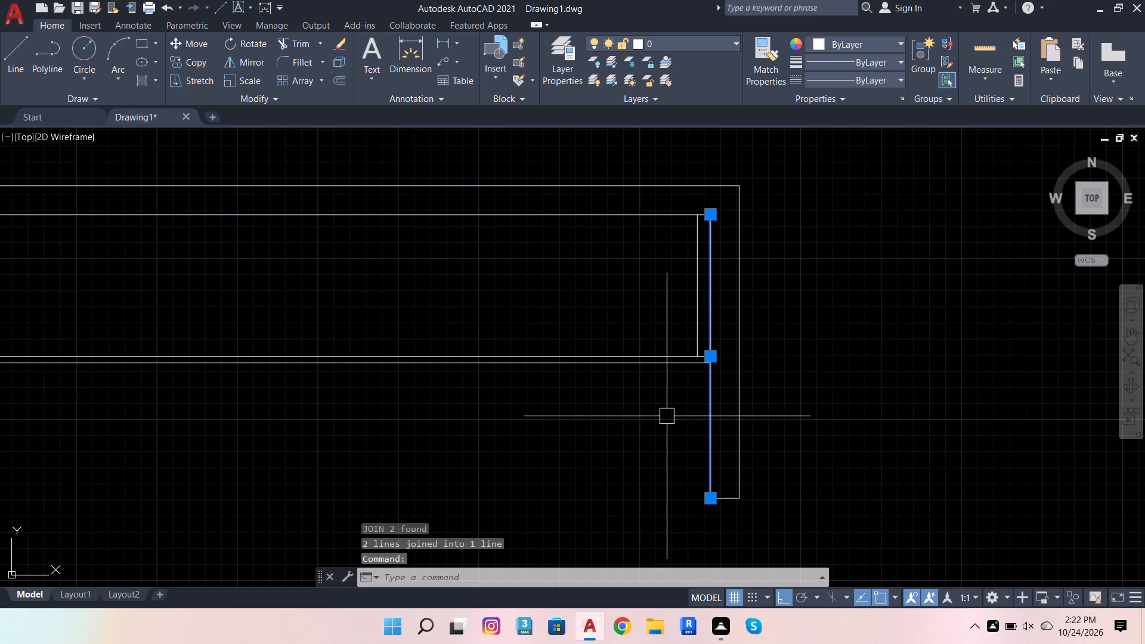
{"action": "key", "text": "Escape"}
{"action": "key", "text": "Escape"}
{"action": "key", "text": "Escape"}
Offset the rectangle's left inner vertical line 3'5" to the right.
{"action": "scroll", "coordinate": [788, 328], "scroll_direction": "down", "scroll_amount": 1}
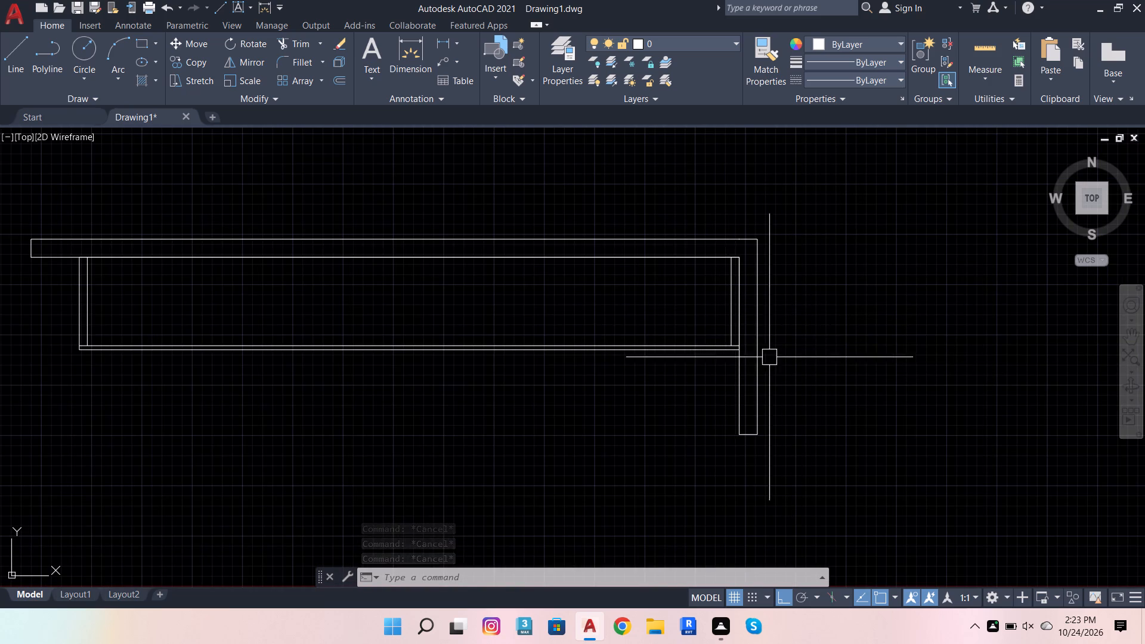
{"action": "scroll", "coordinate": [736, 322], "scroll_direction": "up", "scroll_amount": 1}
{"action": "scroll", "coordinate": [407, 419], "scroll_direction": "down", "scroll_amount": 2}
{"action": "scroll", "coordinate": [106, 374], "scroll_direction": "up", "scroll_amount": 1}
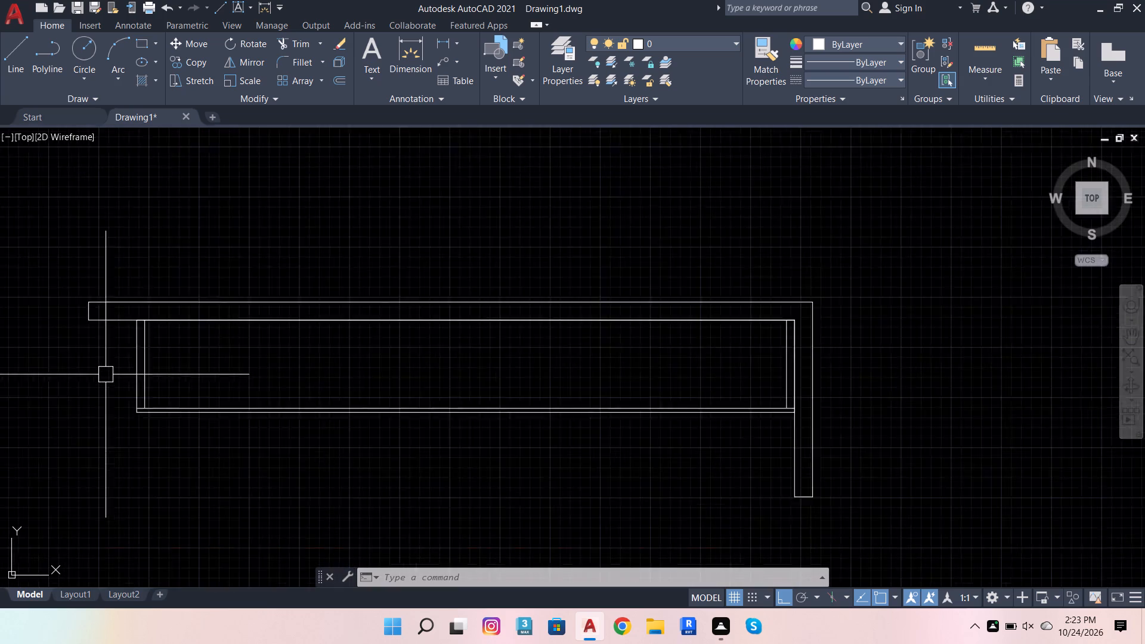
{"action": "scroll", "coordinate": [105, 374], "scroll_direction": "up", "scroll_amount": 1}
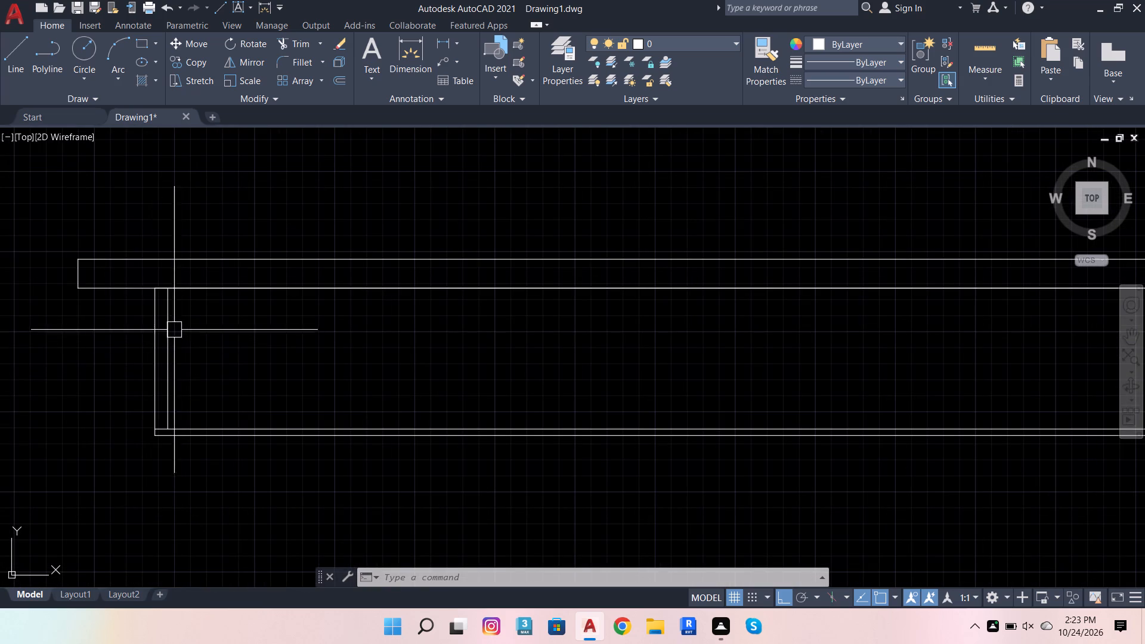
{"action": "left_click", "coordinate": [172, 320]}
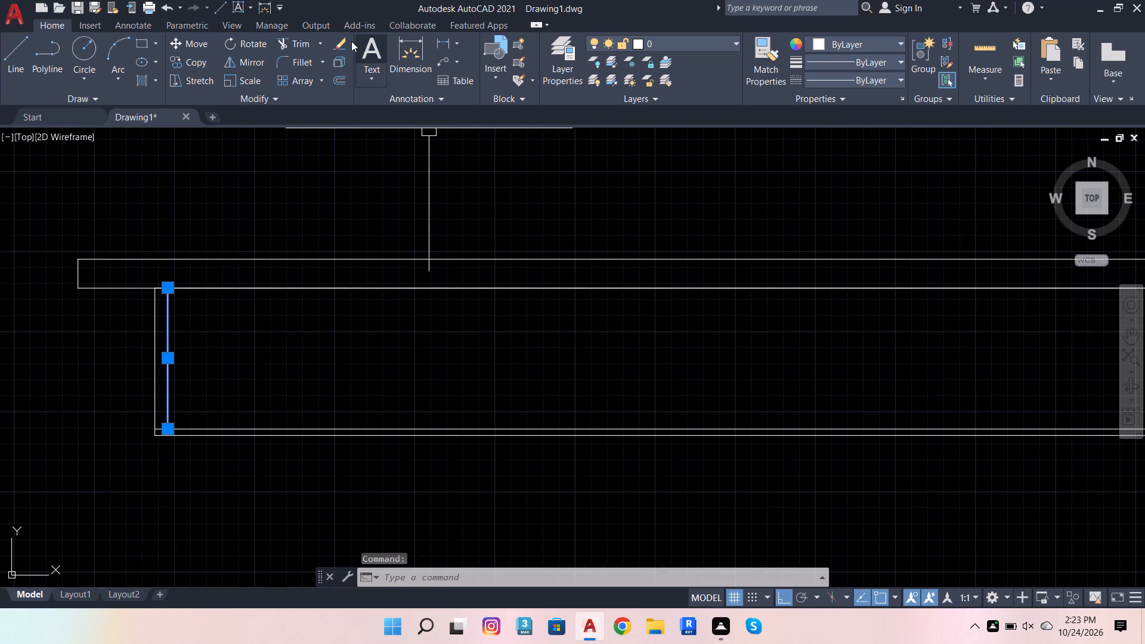
{"action": "left_click", "coordinate": [342, 73]}
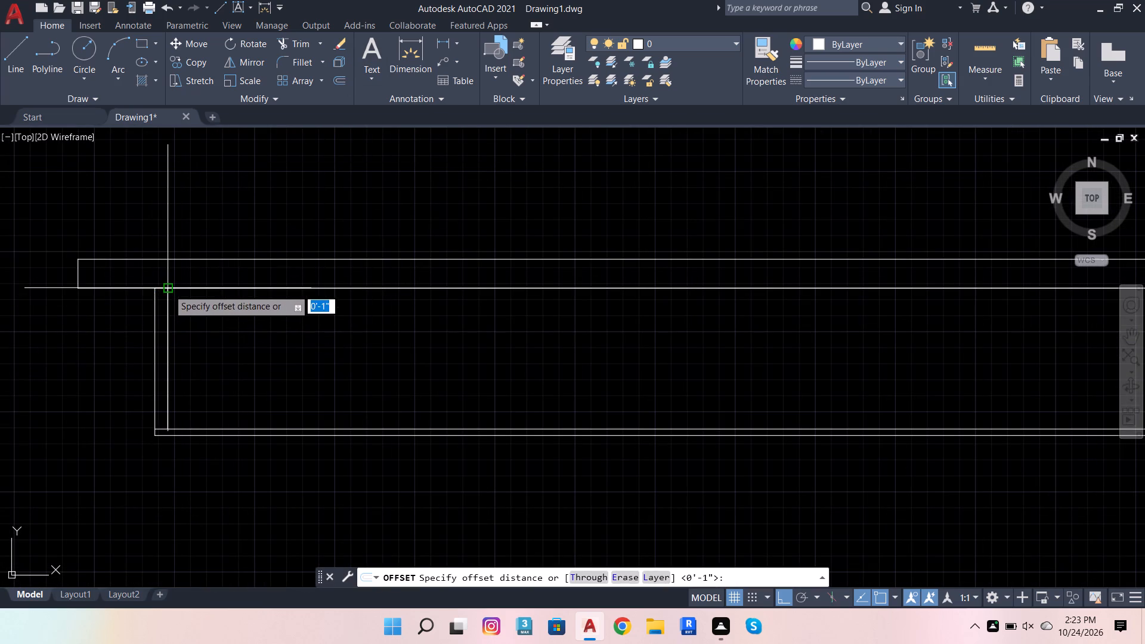
{"action": "left_click_drag", "start_coordinate": [167, 287], "coordinate": [175, 290]}
{"action": "type", "text": "3'"}
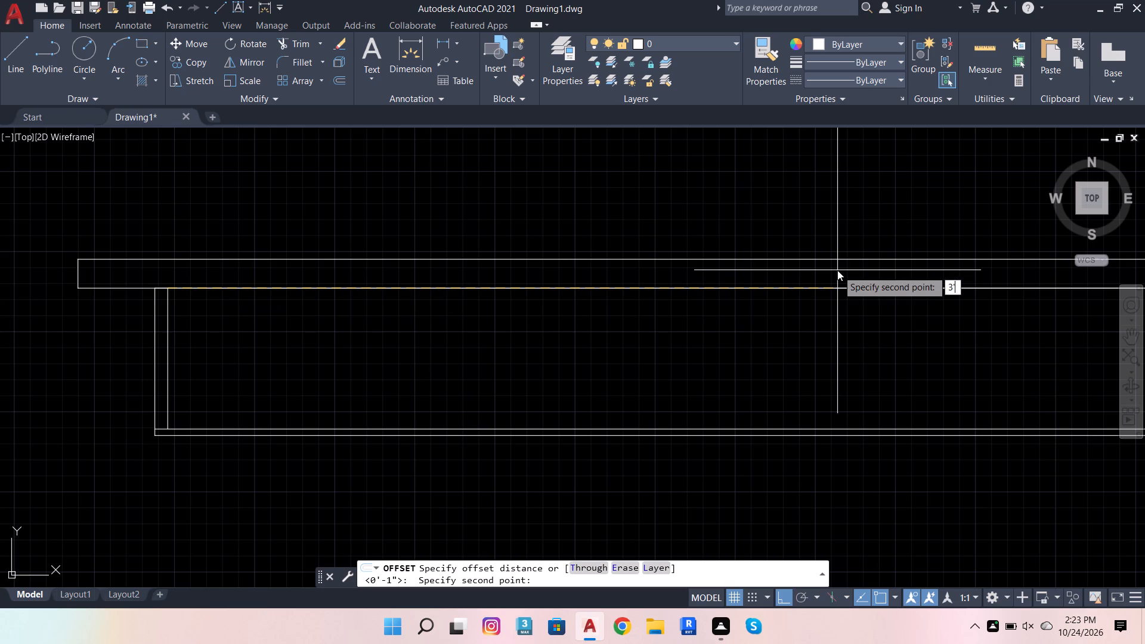
{"action": "key", "text": "5"}
{"action": "key", "text": "Return"}
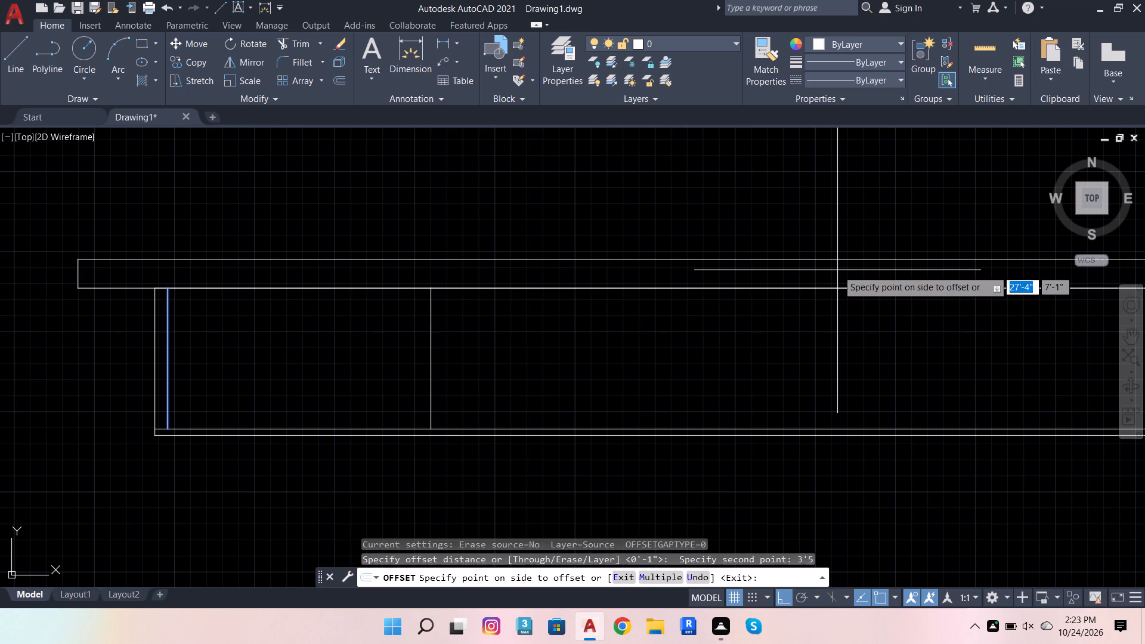
{"action": "left_click", "coordinate": [837, 270]}
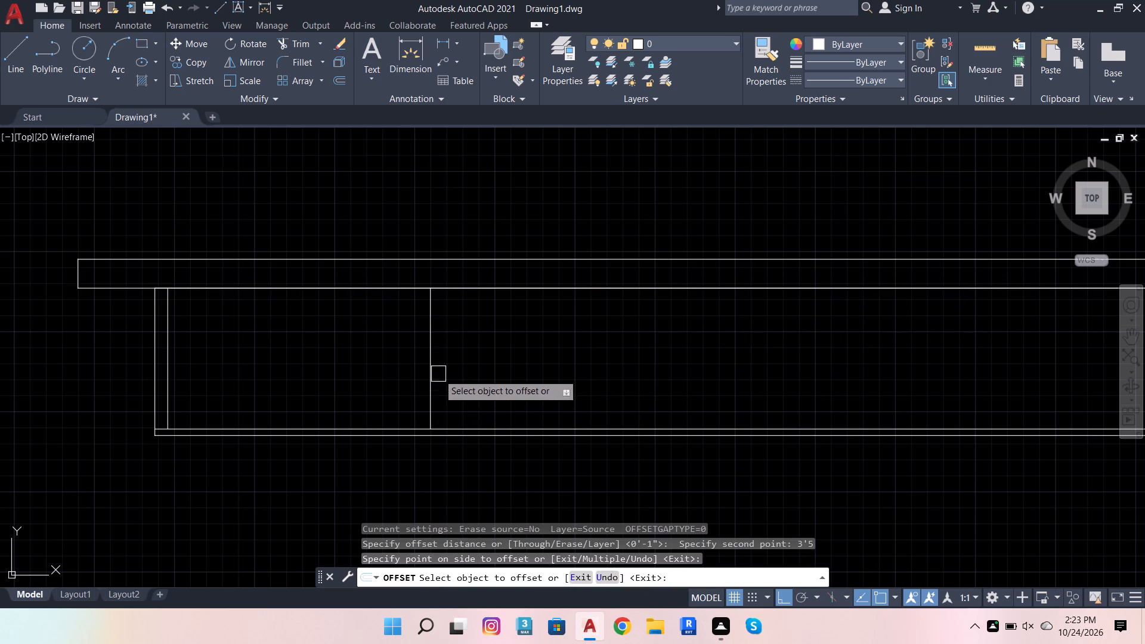
Offset each new divider line in turn by the same 3'5" to the right, adding two more dividers.
{"action": "left_click", "coordinate": [437, 370]}
{"action": "left_click", "coordinate": [629, 340]}
{"action": "scroll", "coordinate": [572, 377], "scroll_direction": "down", "scroll_amount": 2}
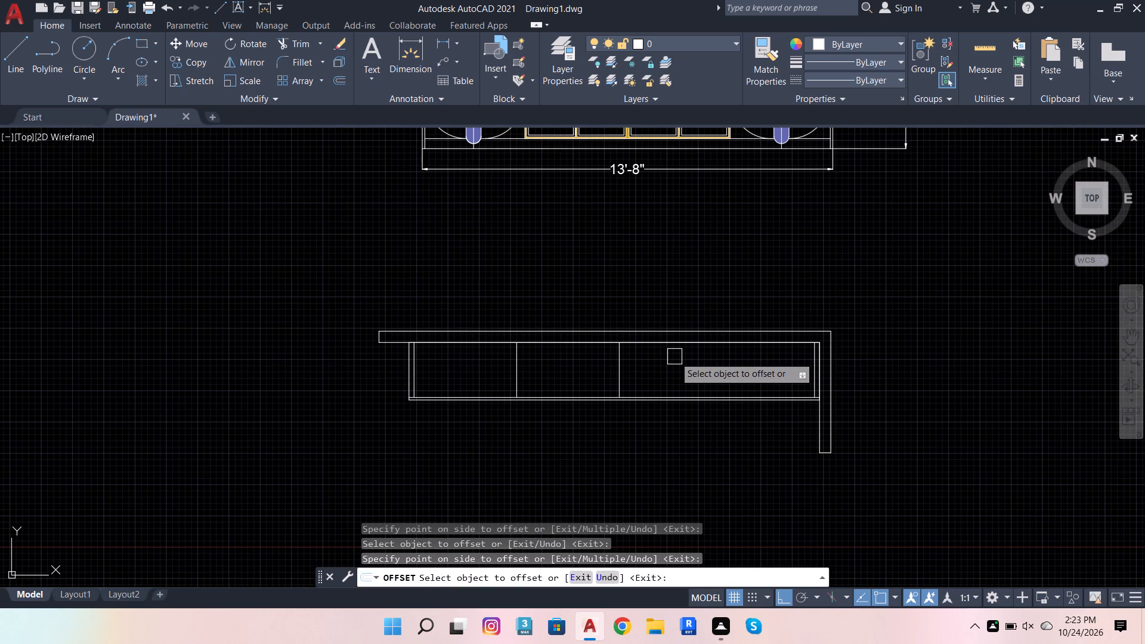
{"action": "left_click", "coordinate": [617, 364]}
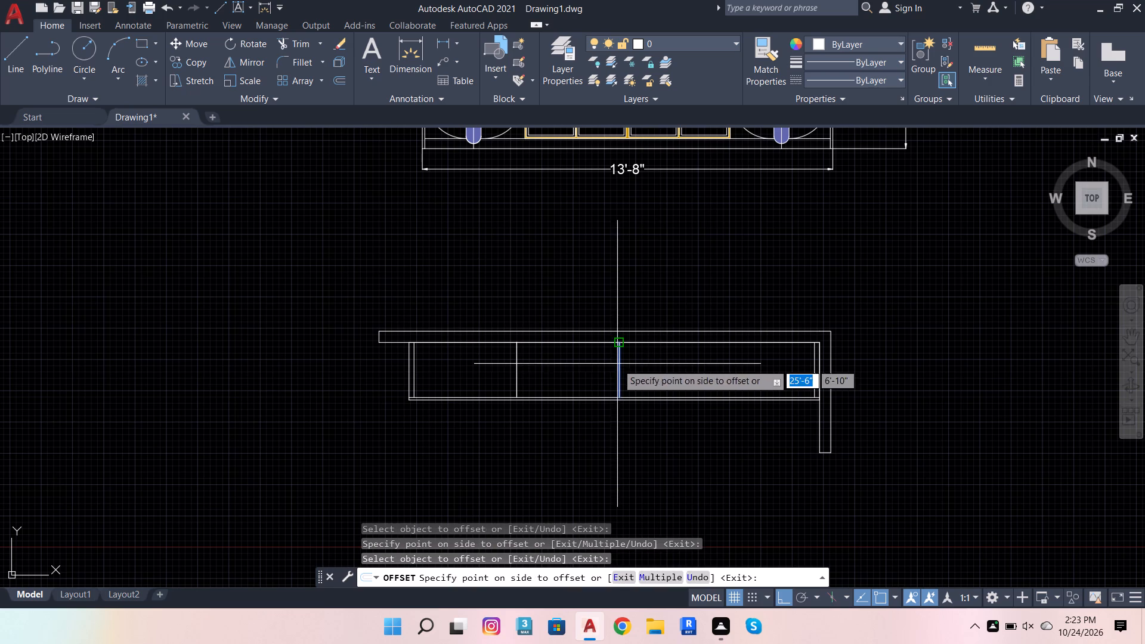
{"action": "left_click", "coordinate": [819, 327]}
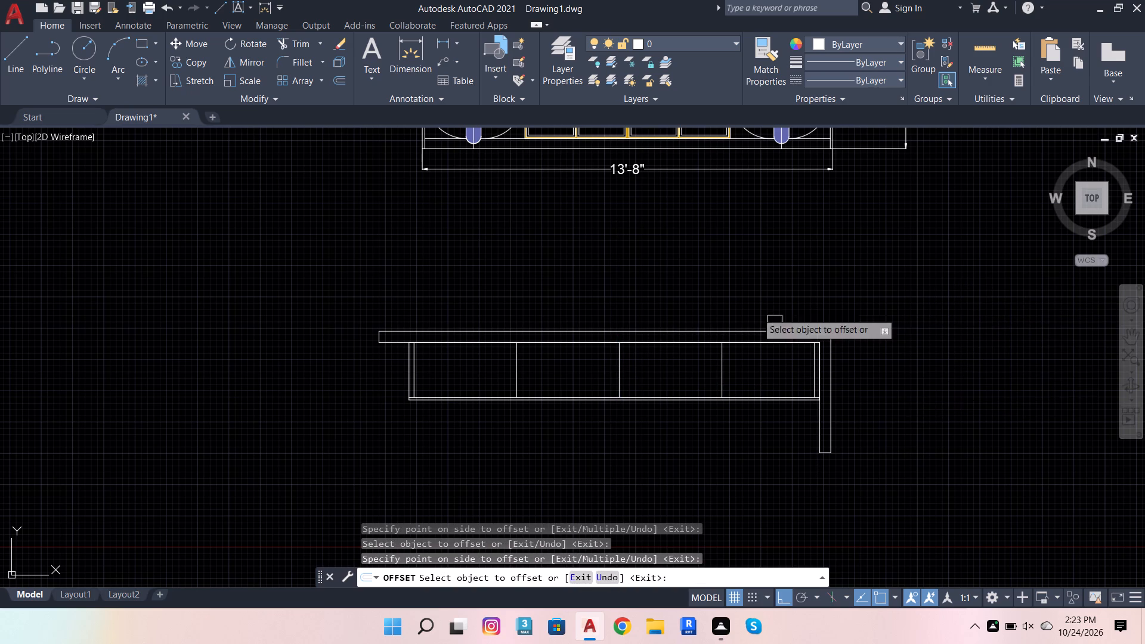
Hatch the L-shaped wall around the plan with the ANSI32 pattern, coloured ByLayer.
{"action": "left_click", "coordinate": [143, 79]}
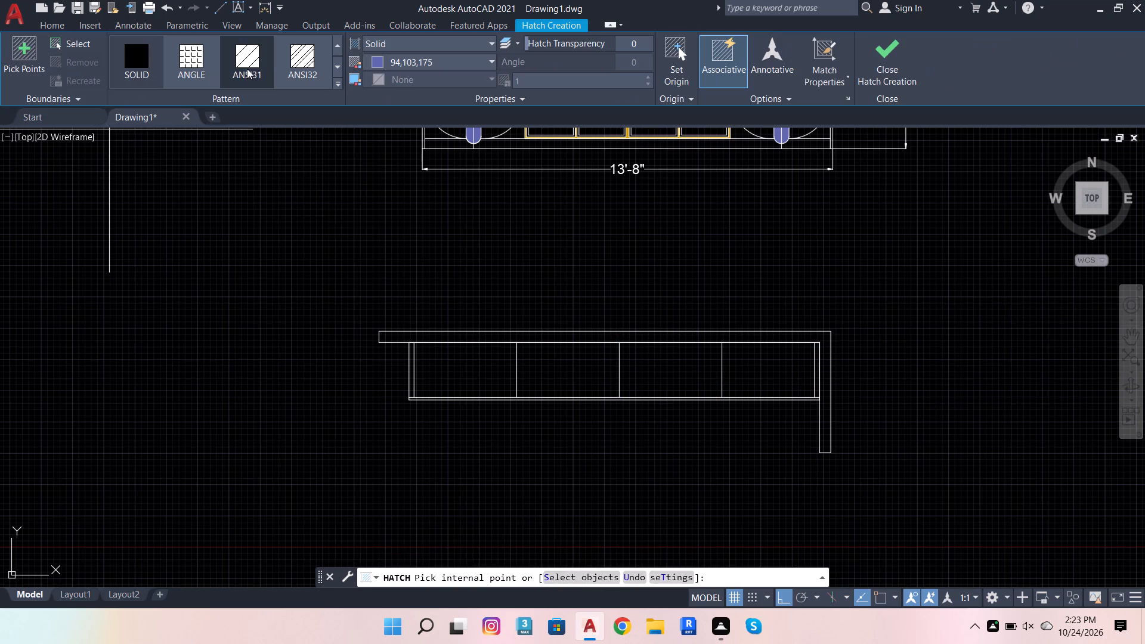
{"action": "left_click", "coordinate": [303, 61]}
{"action": "scroll", "coordinate": [358, 367], "scroll_direction": "up", "scroll_amount": 2}
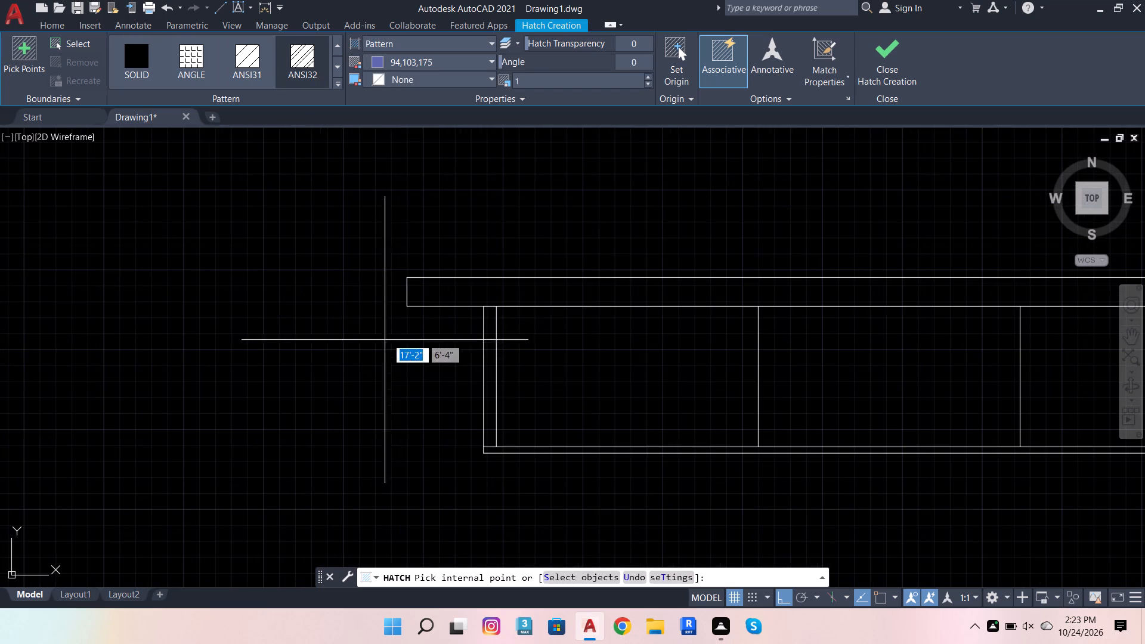
{"action": "left_click", "coordinate": [419, 289]}
{"action": "scroll", "coordinate": [0, 338], "scroll_direction": "down", "scroll_amount": 2}
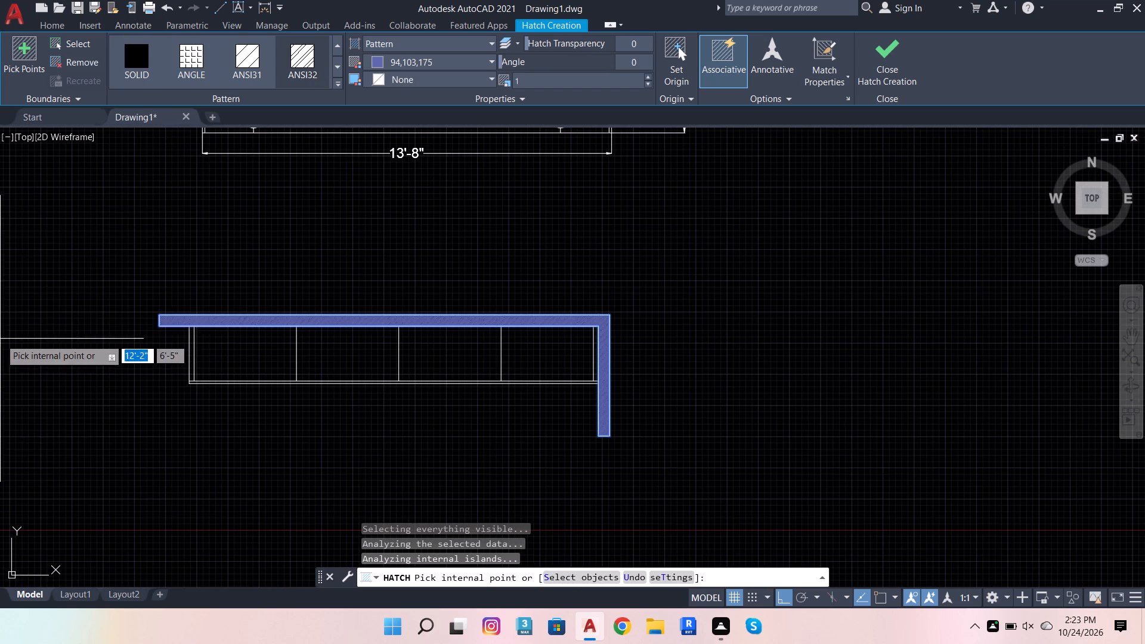
{"action": "left_click", "coordinate": [416, 61]}
{"action": "left_click", "coordinate": [387, 84]}
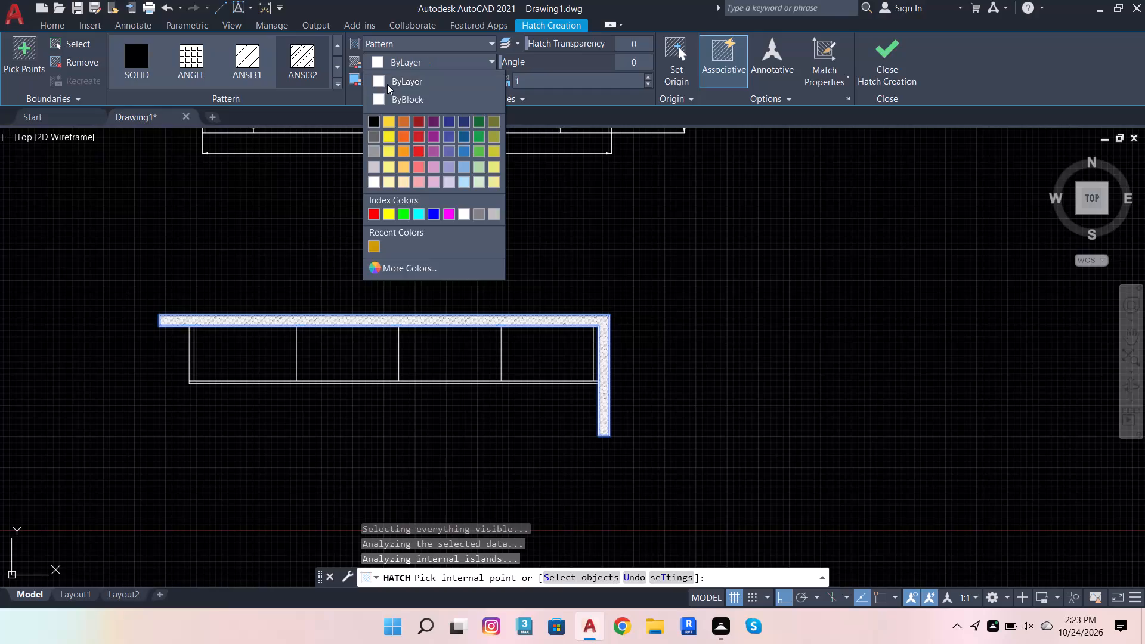
{"action": "key", "text": "Escape"}
Set the wall hatch's scale to 6.
{"action": "scroll", "coordinate": [635, 388], "scroll_direction": "up", "scroll_amount": 2}
{"action": "scroll", "coordinate": [552, 262], "scroll_direction": "up", "scroll_amount": 4}
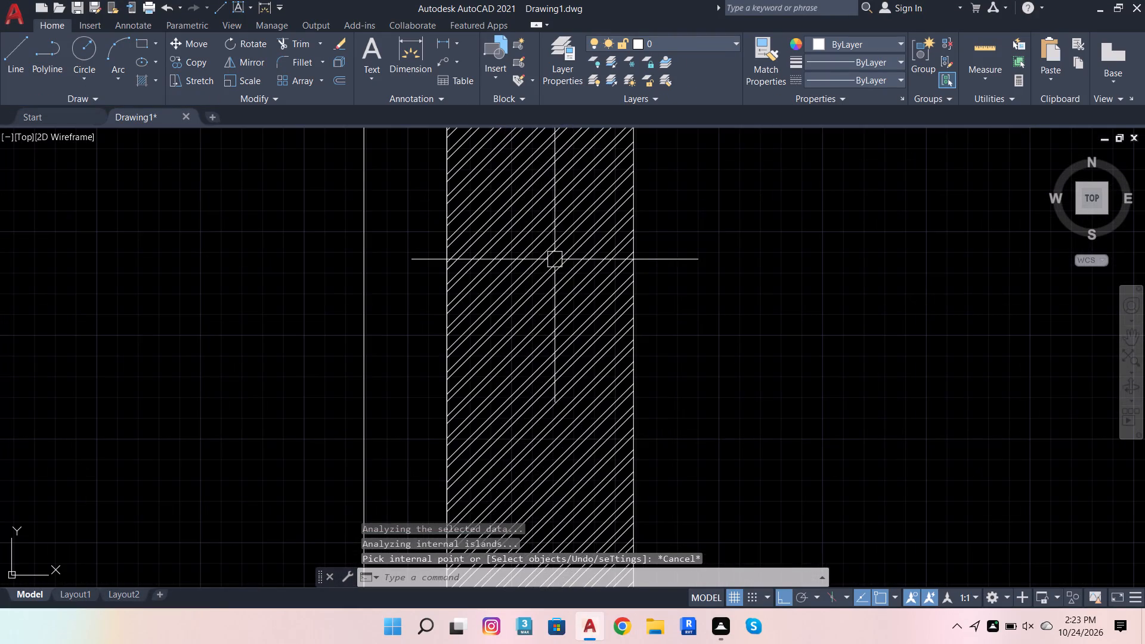
{"action": "left_click", "coordinate": [555, 259]}
{"action": "double_click", "coordinate": [555, 259]}
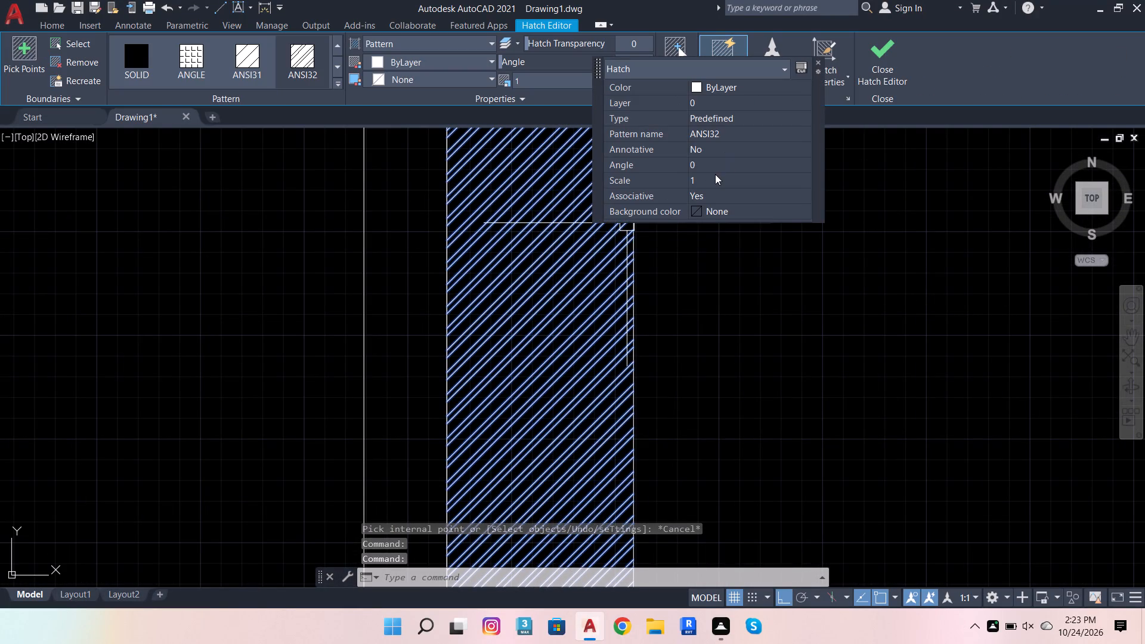
{"action": "left_click", "coordinate": [715, 174]}
{"action": "key", "text": "BackSpace"}
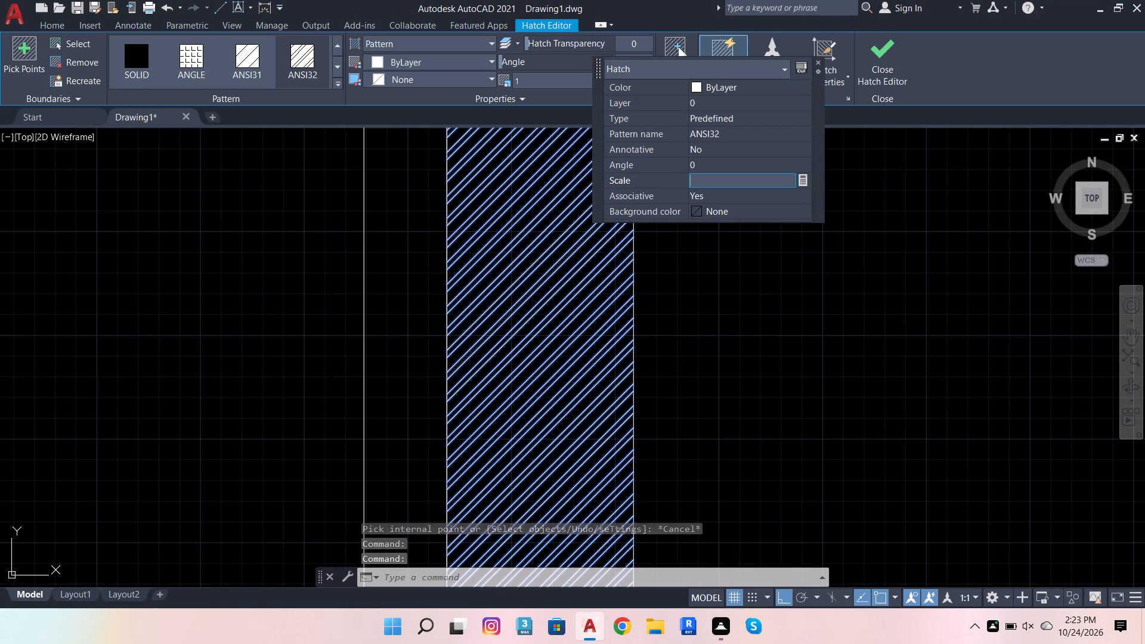
{"action": "key", "text": "6"}
{"action": "key", "text": "Return"}
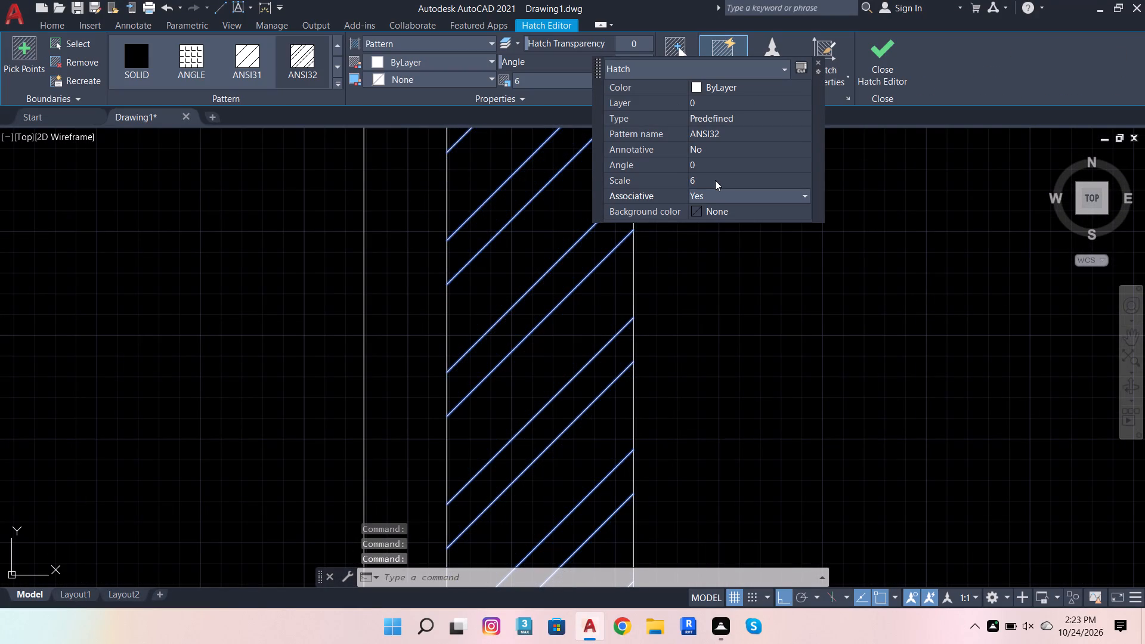
{"action": "left_click", "coordinate": [816, 64]}
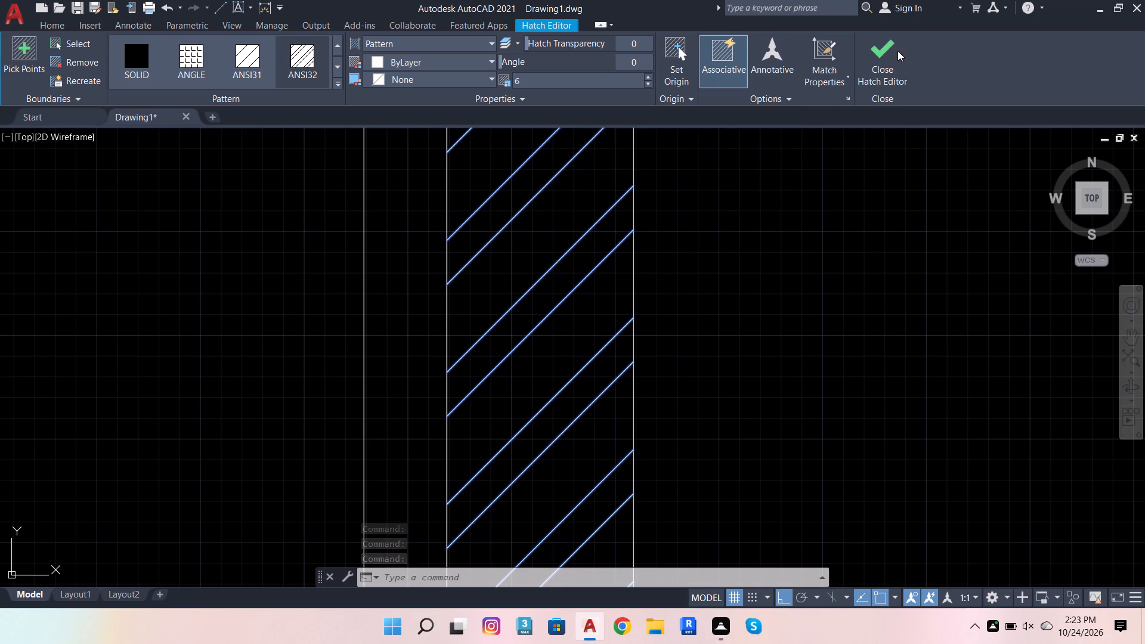
{"action": "left_click", "coordinate": [896, 51]}
{"action": "scroll", "coordinate": [736, 246], "scroll_direction": "down", "scroll_amount": 5}
{"action": "scroll", "coordinate": [757, 277], "scroll_direction": "up", "scroll_amount": 2}
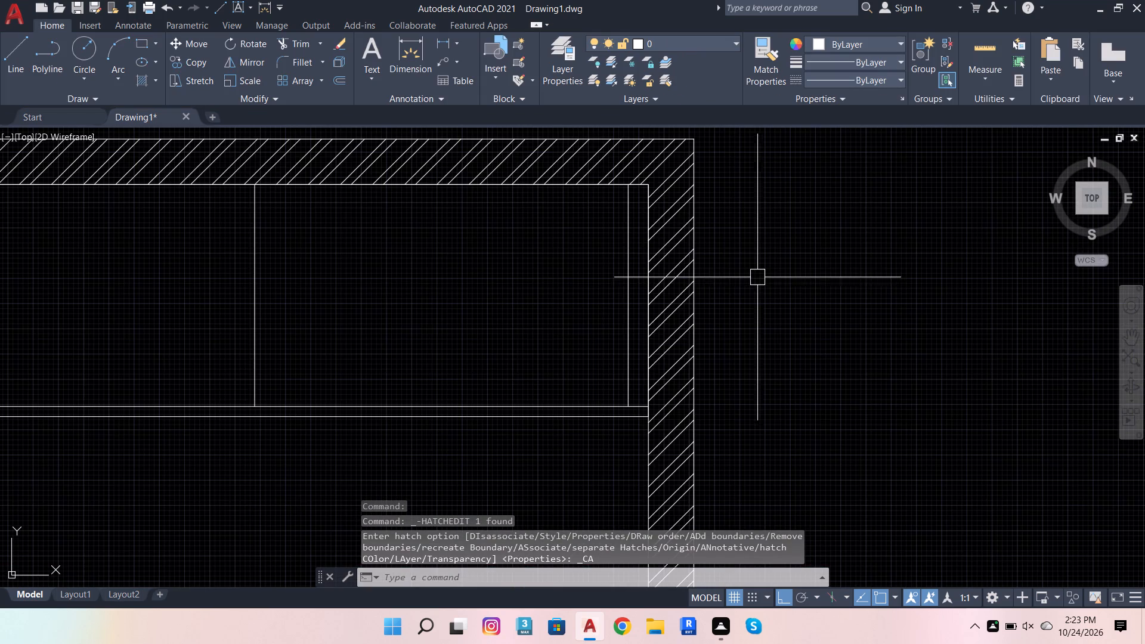
{"action": "key", "text": "Escape"}
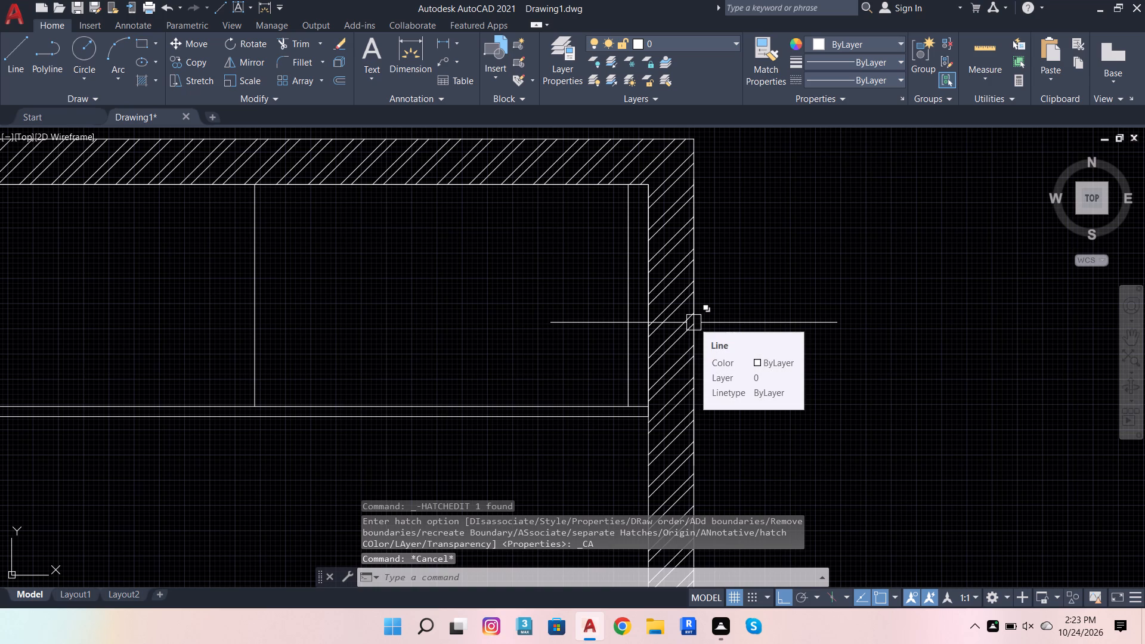
Dimension the plan's first two bays, from the left inner line to the second divider, in one row above the wall.
{"action": "scroll", "coordinate": [843, 428], "scroll_direction": "down", "scroll_amount": 1}
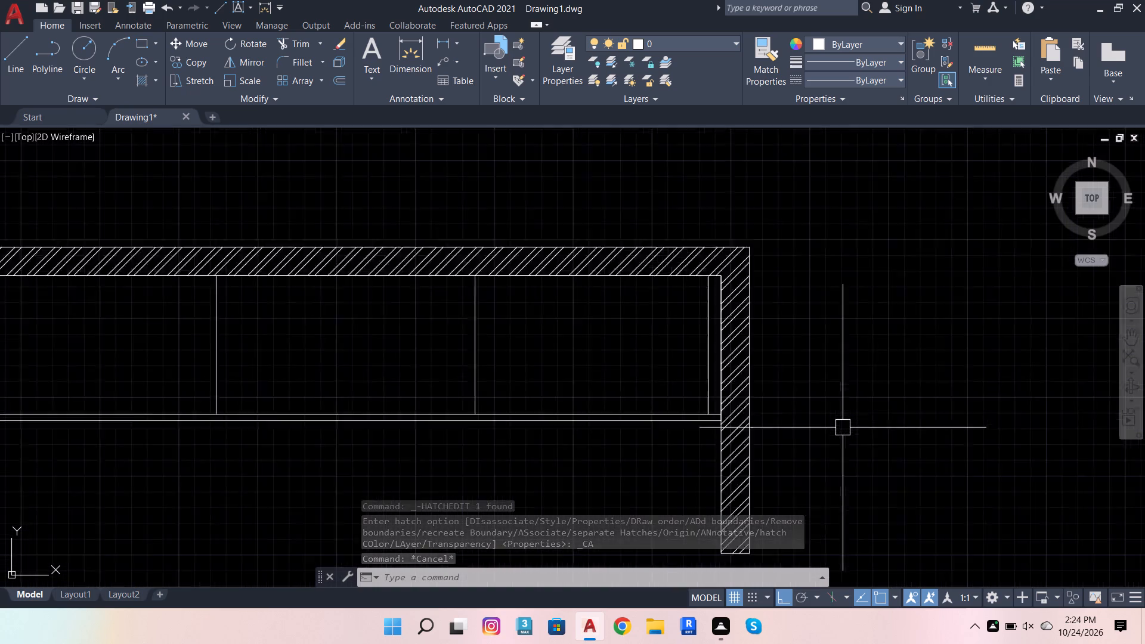
{"action": "scroll", "coordinate": [843, 428], "scroll_direction": "down", "scroll_amount": 2}
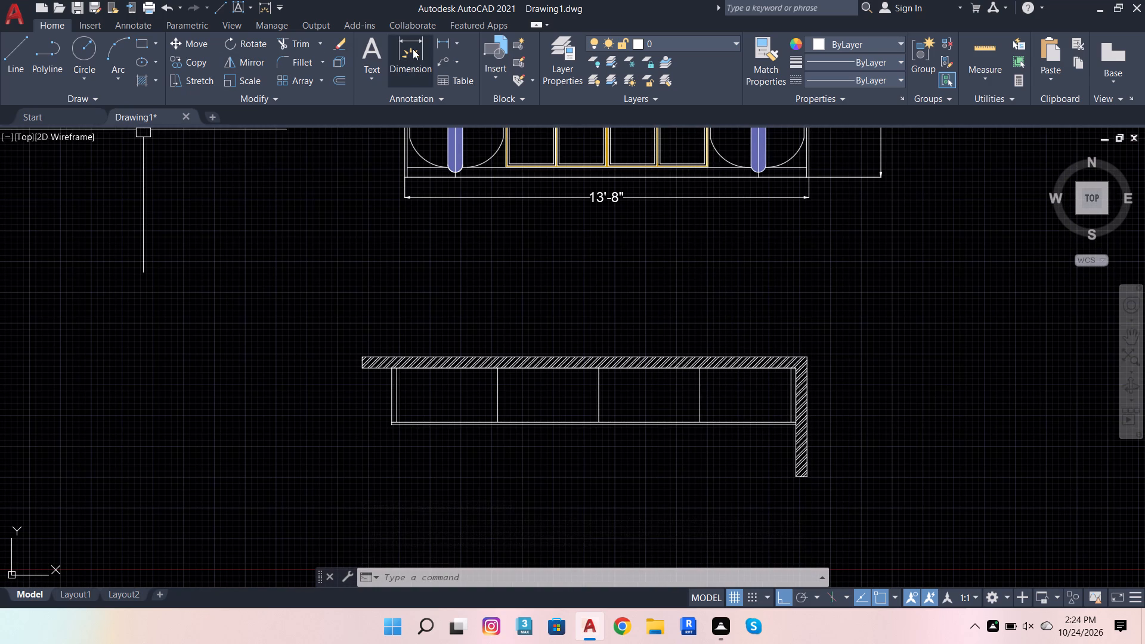
{"action": "left_click", "coordinate": [413, 49]}
{"action": "scroll", "coordinate": [459, 398], "scroll_direction": "up", "scroll_amount": 2}
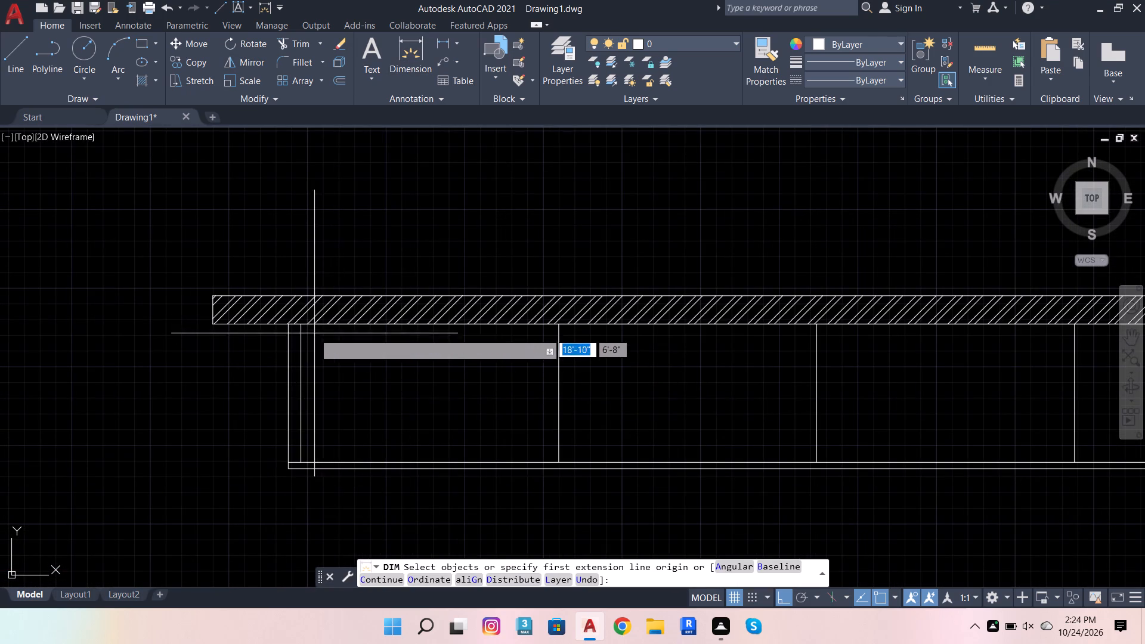
{"action": "left_click", "coordinate": [301, 324]}
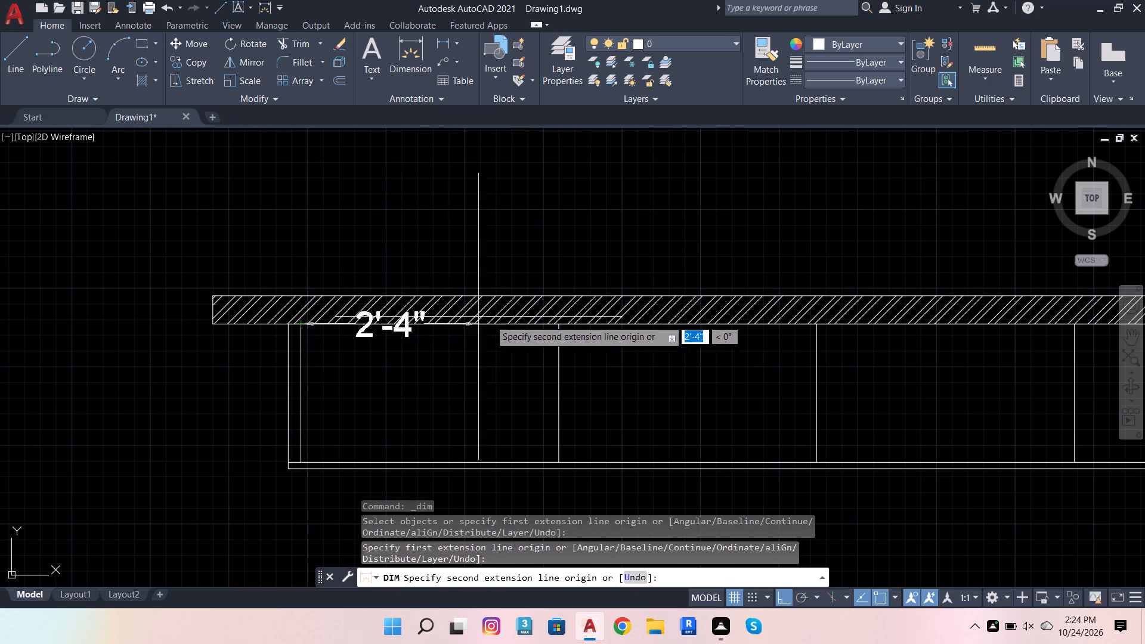
{"action": "left_click", "coordinate": [558, 319]}
{"action": "left_click", "coordinate": [530, 228]}
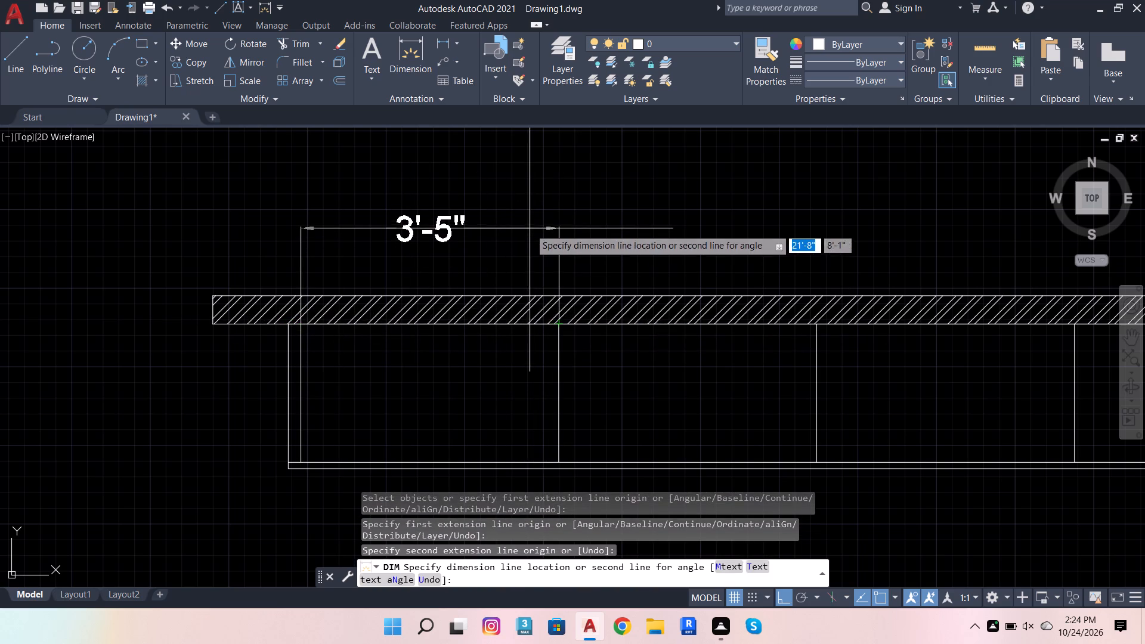
{"action": "left_click", "coordinate": [555, 323]}
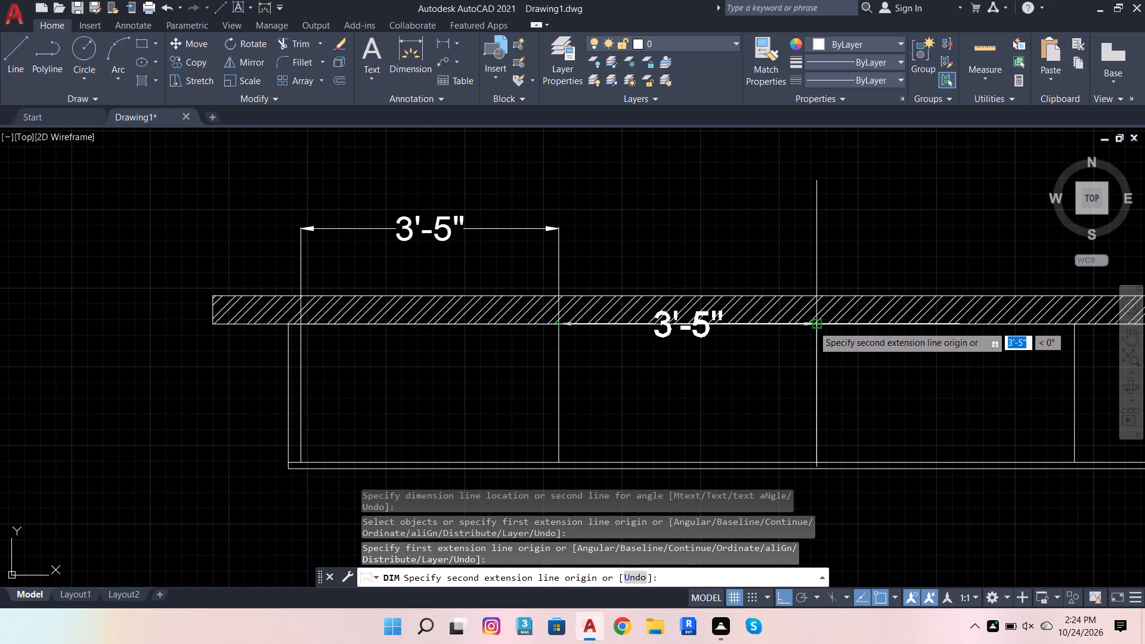
{"action": "left_click_drag", "start_coordinate": [813, 326], "coordinate": [803, 316]}
{"action": "left_click", "coordinate": [556, 231]}
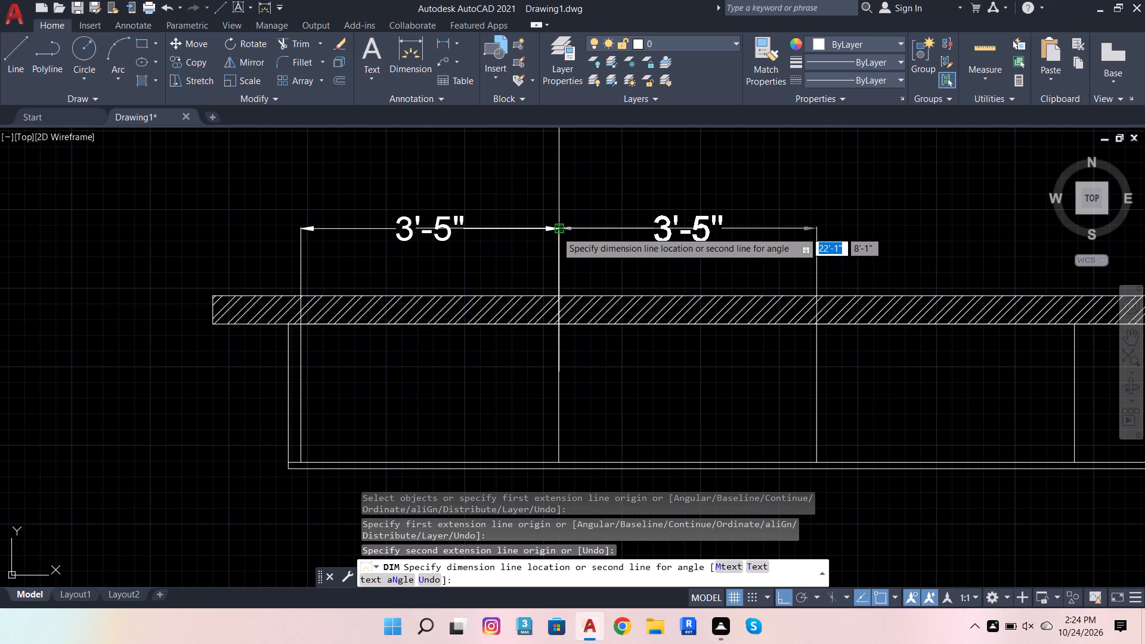
Dimension the plan's last two bays, ending at the right wall's inner face, in line with the existing dimensions.
{"action": "scroll", "coordinate": [231, 287], "scroll_direction": "down", "scroll_amount": 3}
{"action": "scroll", "coordinate": [405, 301], "scroll_direction": "up", "scroll_amount": 3}
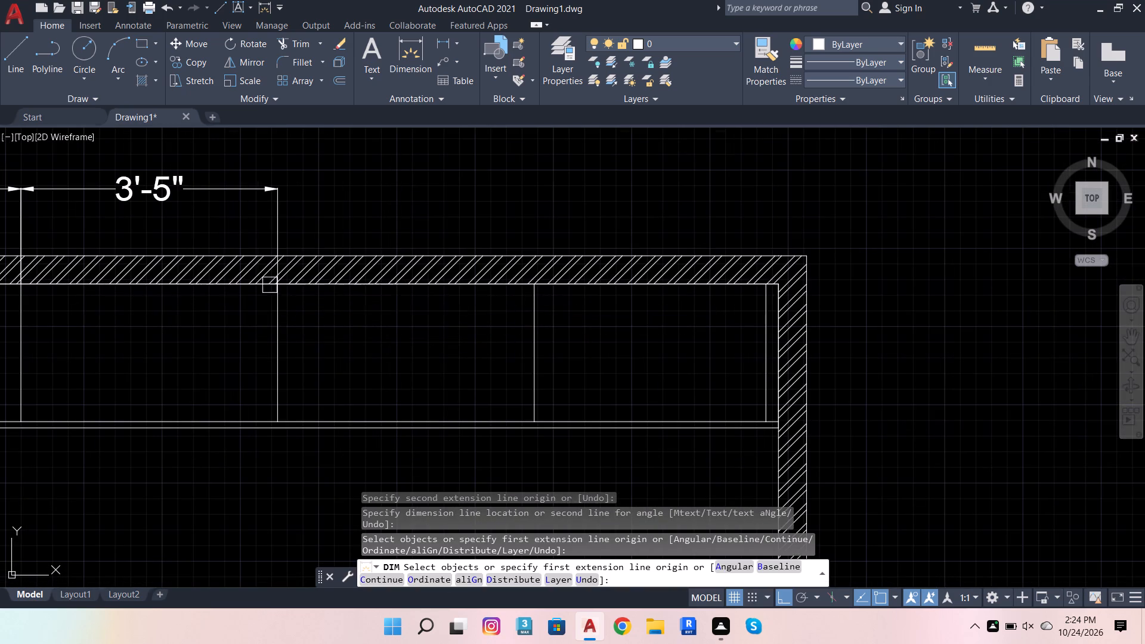
{"action": "left_click", "coordinate": [277, 282]}
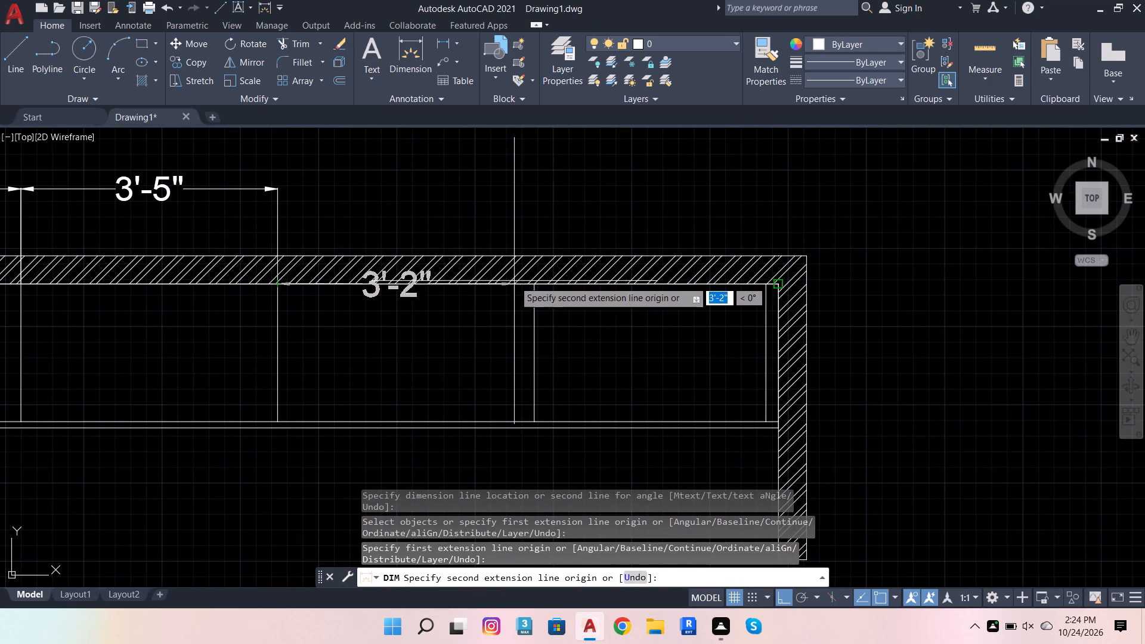
{"action": "left_click", "coordinate": [539, 282]}
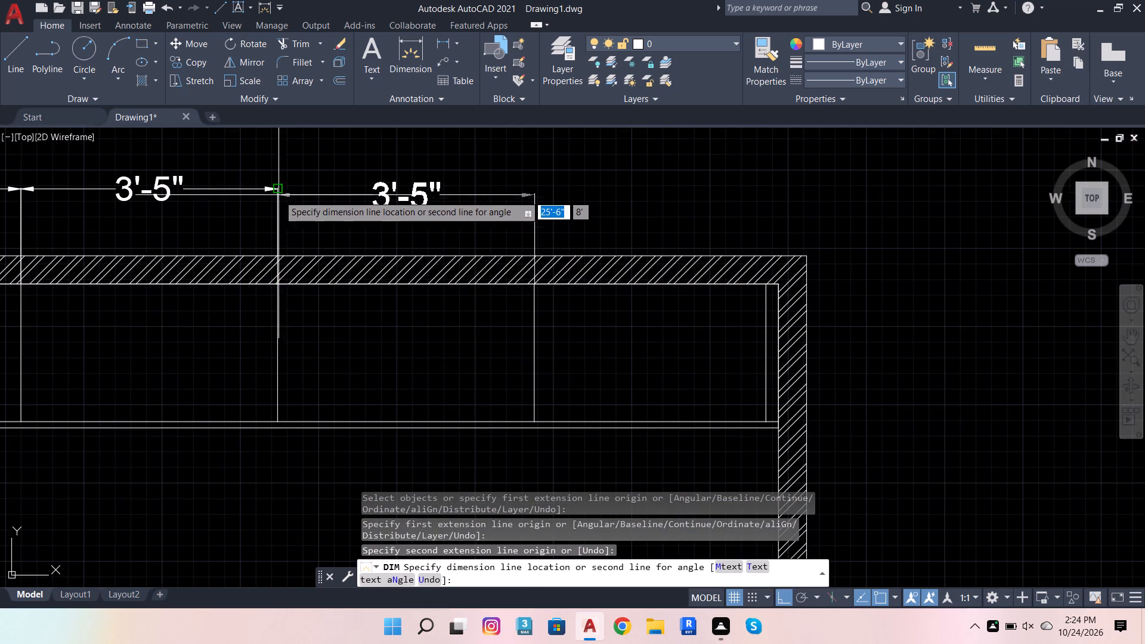
{"action": "left_click", "coordinate": [277, 188]}
{"action": "scroll", "coordinate": [588, 306], "scroll_direction": "up", "scroll_amount": 2}
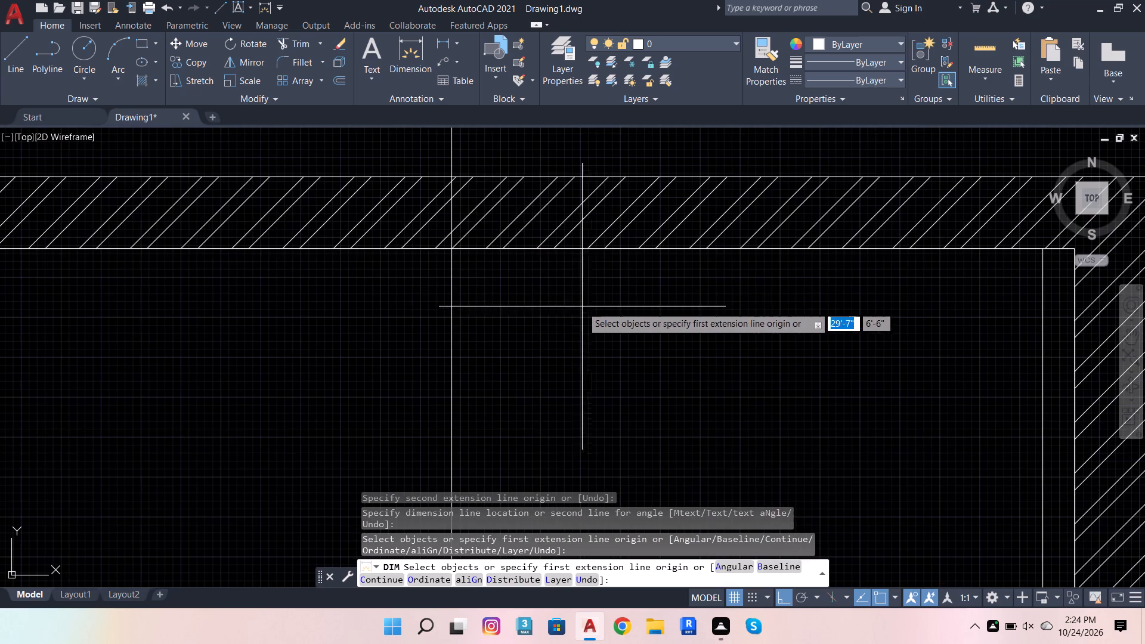
{"action": "left_click", "coordinate": [449, 249]}
{"action": "scroll", "coordinate": [362, 323], "scroll_direction": "down", "scroll_amount": 4}
{"action": "scroll", "coordinate": [453, 312], "scroll_direction": "up", "scroll_amount": 3}
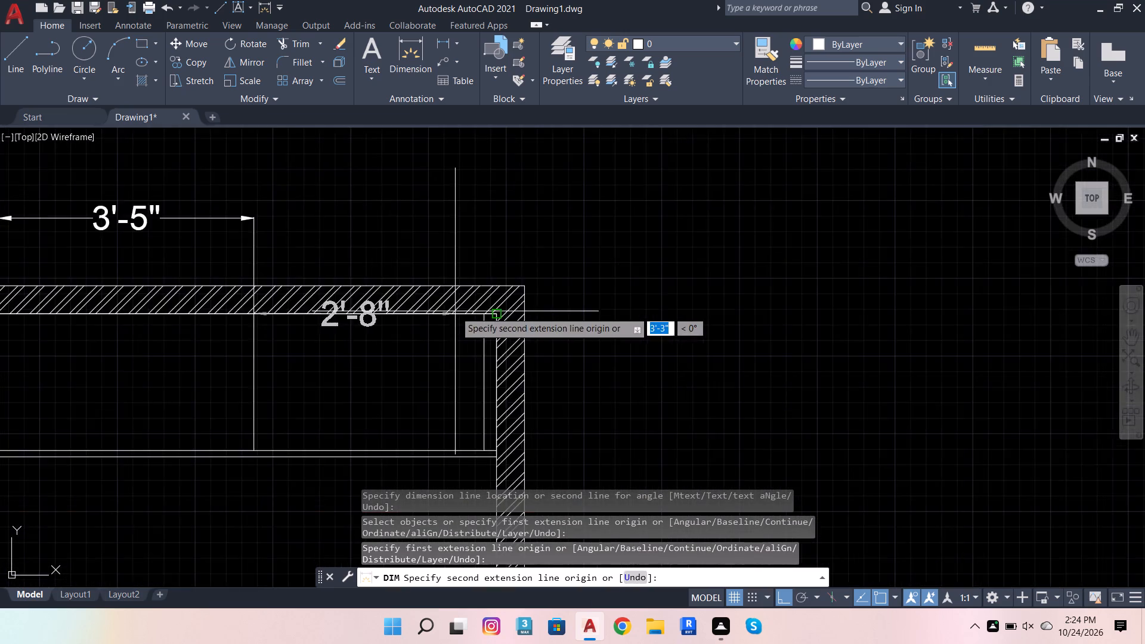
{"action": "left_click", "coordinate": [515, 313]}
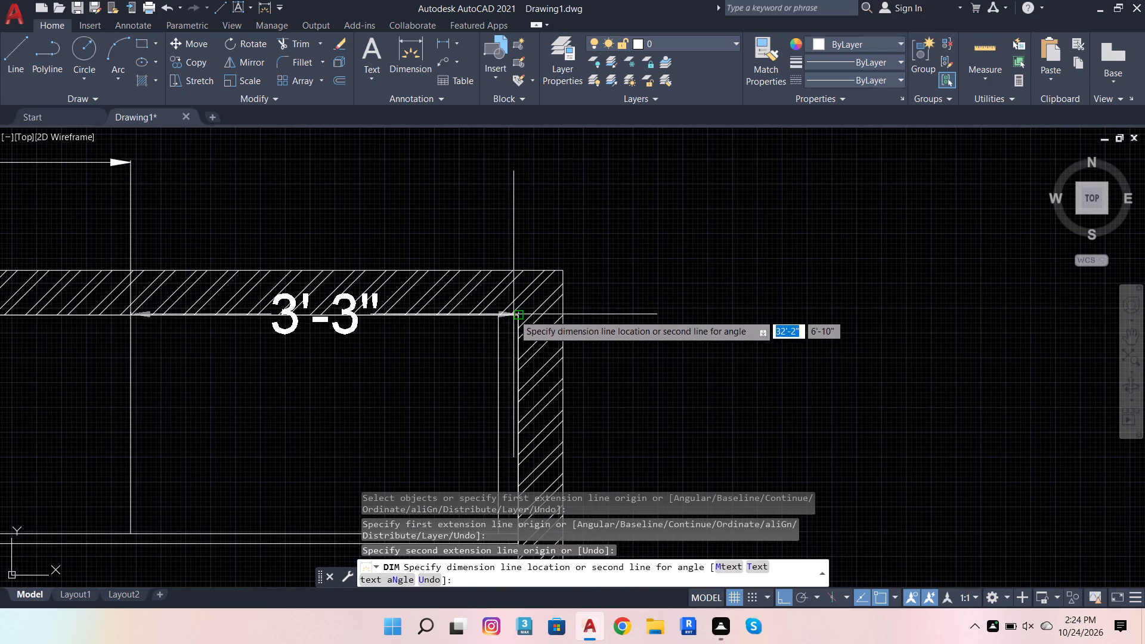
{"action": "left_click", "coordinate": [129, 165]}
{"action": "key", "text": "Escape"}
Override the text of the rightmost bay's dimension with 3'-5".
{"action": "scroll", "coordinate": [330, 194], "scroll_direction": "down", "scroll_amount": 2}
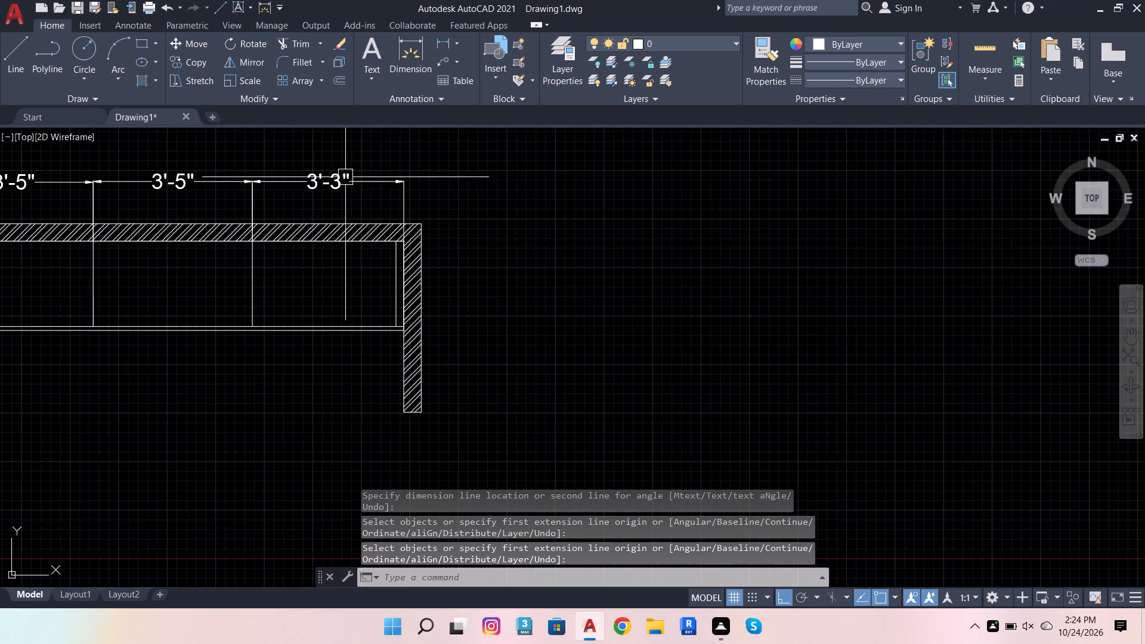
{"action": "scroll", "coordinate": [345, 177], "scroll_direction": "up", "scroll_amount": 2}
{"action": "triple_click", "coordinate": [333, 187]}
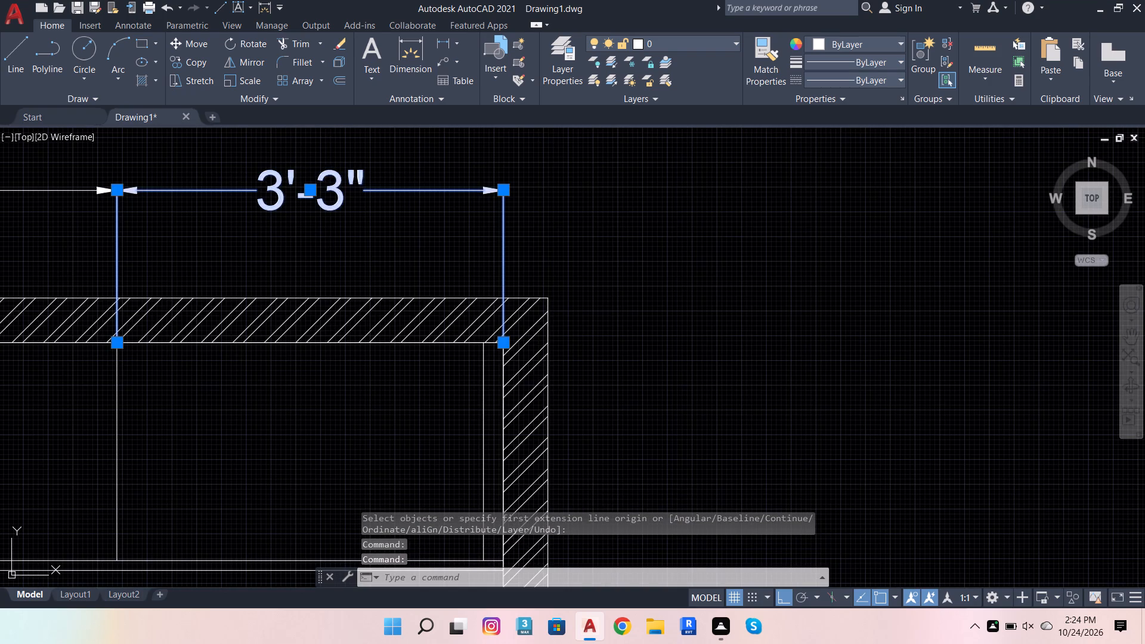
{"action": "double_click", "coordinate": [334, 185]}
{"action": "key", "text": "BackSpace"}
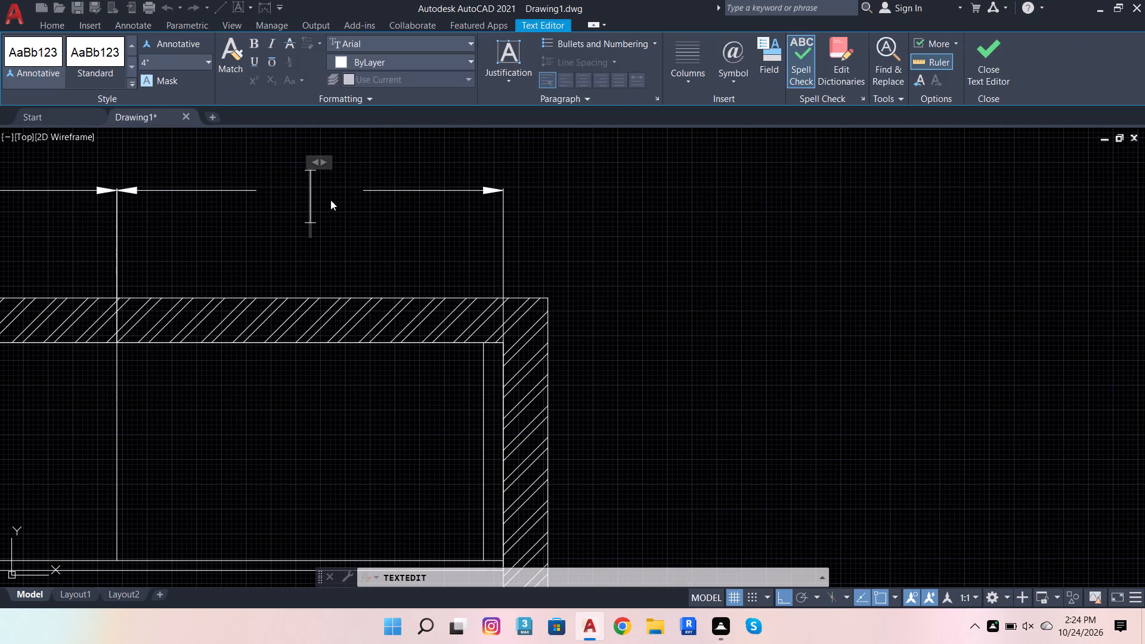
{"action": "key", "text": "2"}
{"action": "key", "text": "BackSpace"}
{"action": "type", "text": "3'-"}
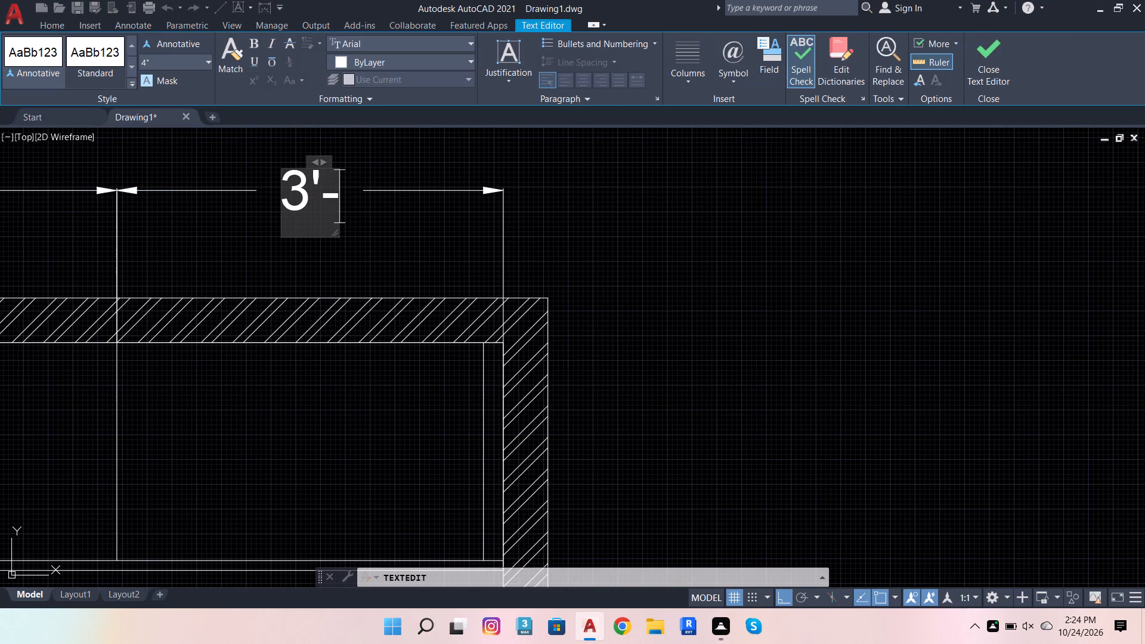
{"action": "key", "text": "5"}
{"action": "key", "text": "shift+quotedbl"}
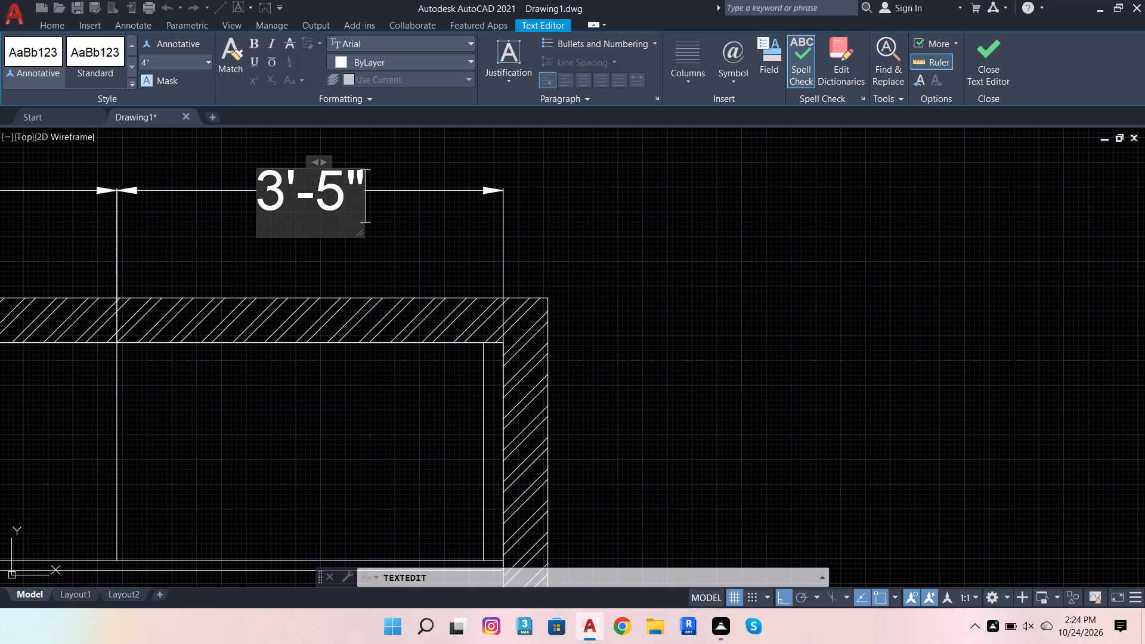
{"action": "scroll", "coordinate": [419, 317], "scroll_direction": "down", "scroll_amount": 3}
{"action": "left_click", "coordinate": [568, 281]}
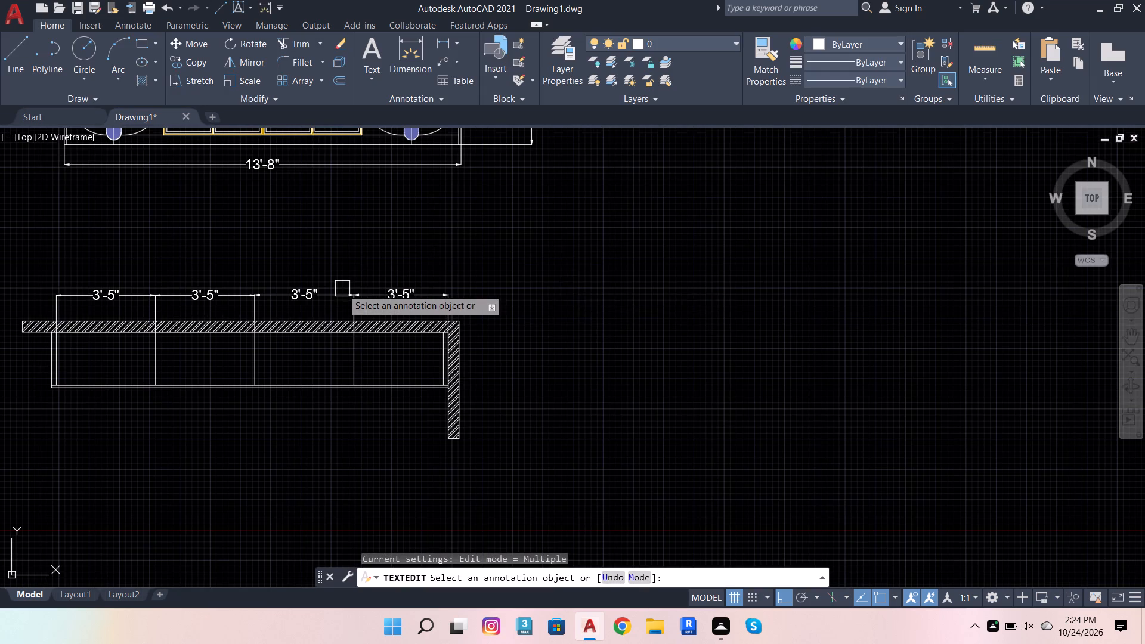
{"action": "scroll", "coordinate": [342, 289], "scroll_direction": "up", "scroll_amount": 2}
{"action": "scroll", "coordinate": [647, 337], "scroll_direction": "down", "scroll_amount": 2}
{"action": "key", "text": "Escape"}
{"action": "key", "text": "Escape"}
{"action": "key", "text": "Escape"}
{"action": "key", "text": "Escape"}
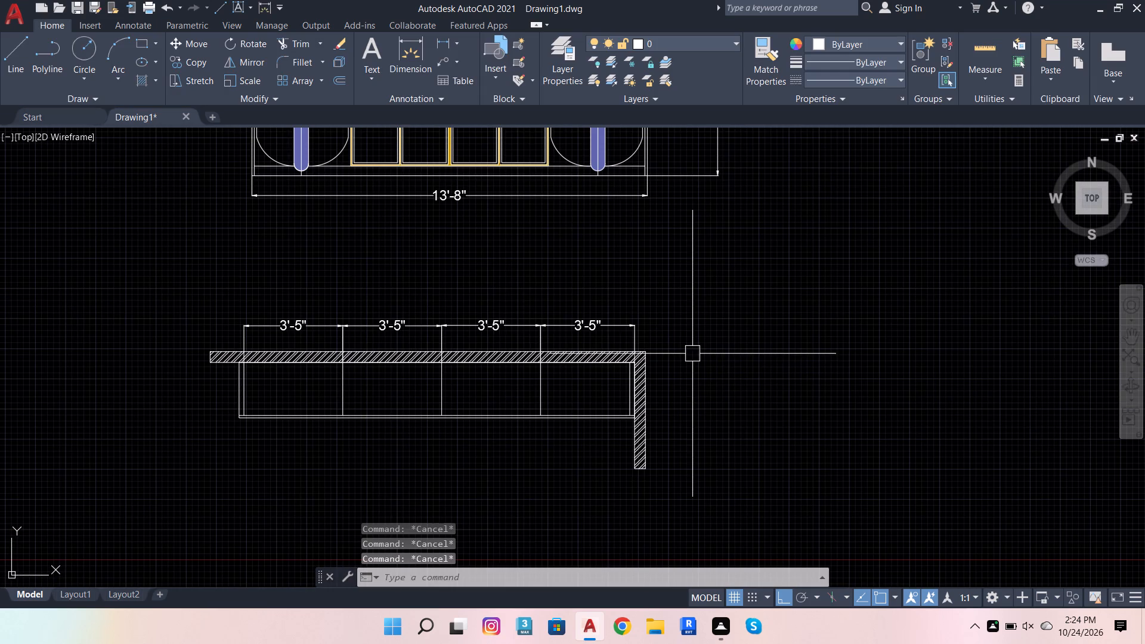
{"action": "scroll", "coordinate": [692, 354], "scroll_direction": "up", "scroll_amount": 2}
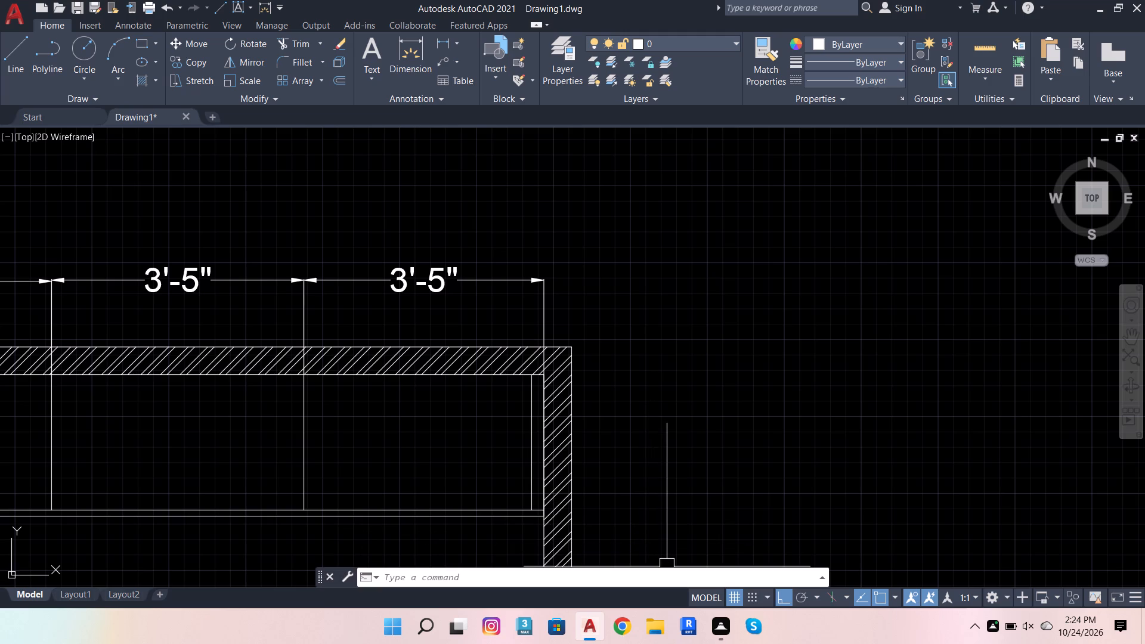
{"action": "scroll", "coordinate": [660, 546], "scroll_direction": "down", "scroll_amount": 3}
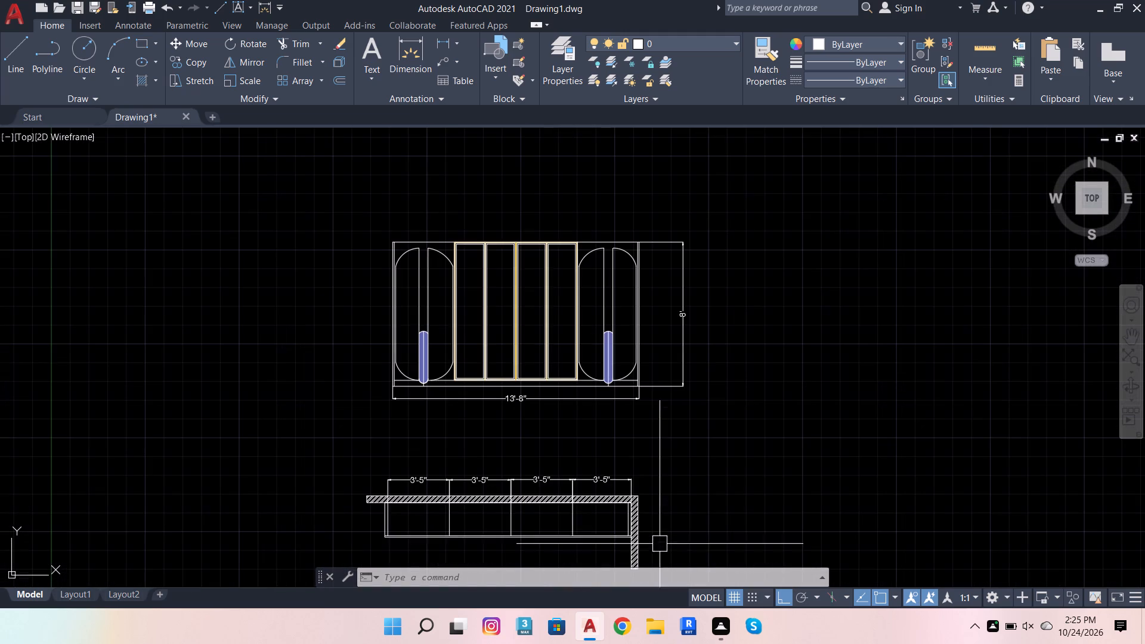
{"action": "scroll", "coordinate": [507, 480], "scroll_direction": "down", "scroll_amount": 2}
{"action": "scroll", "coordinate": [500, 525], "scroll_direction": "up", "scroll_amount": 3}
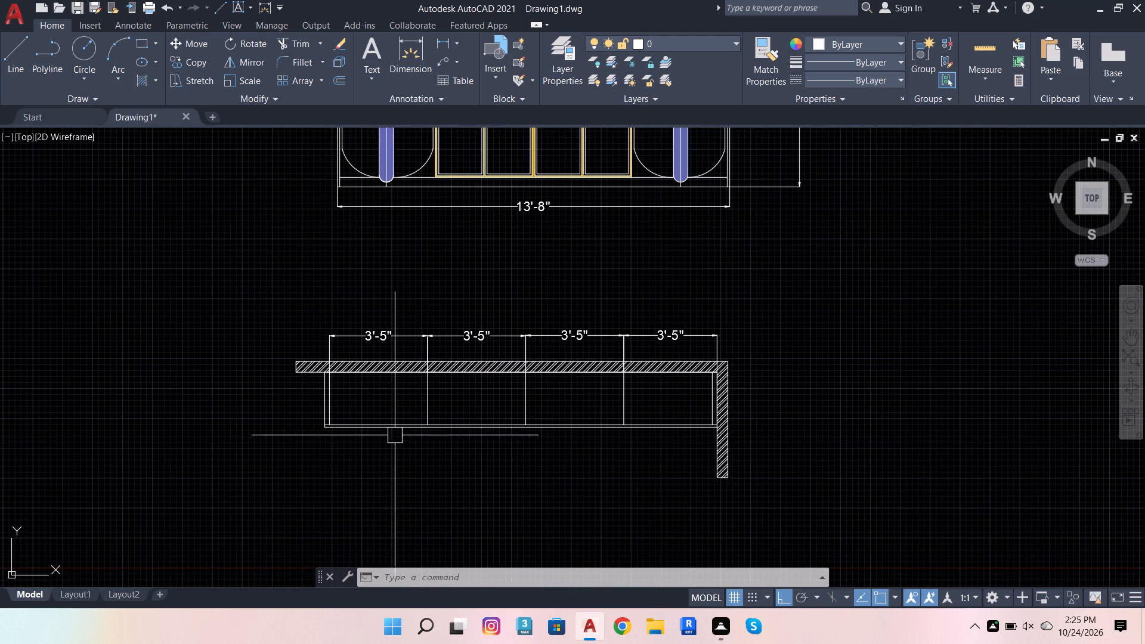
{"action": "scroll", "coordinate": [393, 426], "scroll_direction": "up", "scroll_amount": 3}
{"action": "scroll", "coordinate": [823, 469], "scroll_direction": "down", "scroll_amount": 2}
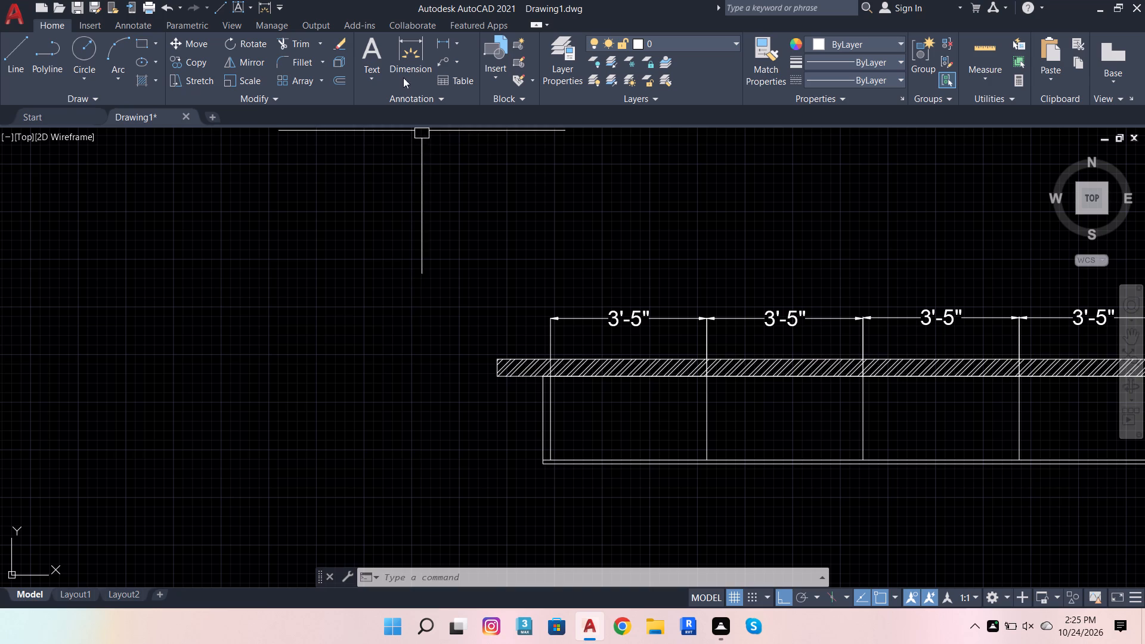
Dimension the plan's full width along its front edge, placing the dimension line above the row of bay dimensions.
{"action": "left_click", "coordinate": [406, 55]}
{"action": "left_click", "coordinate": [623, 470]}
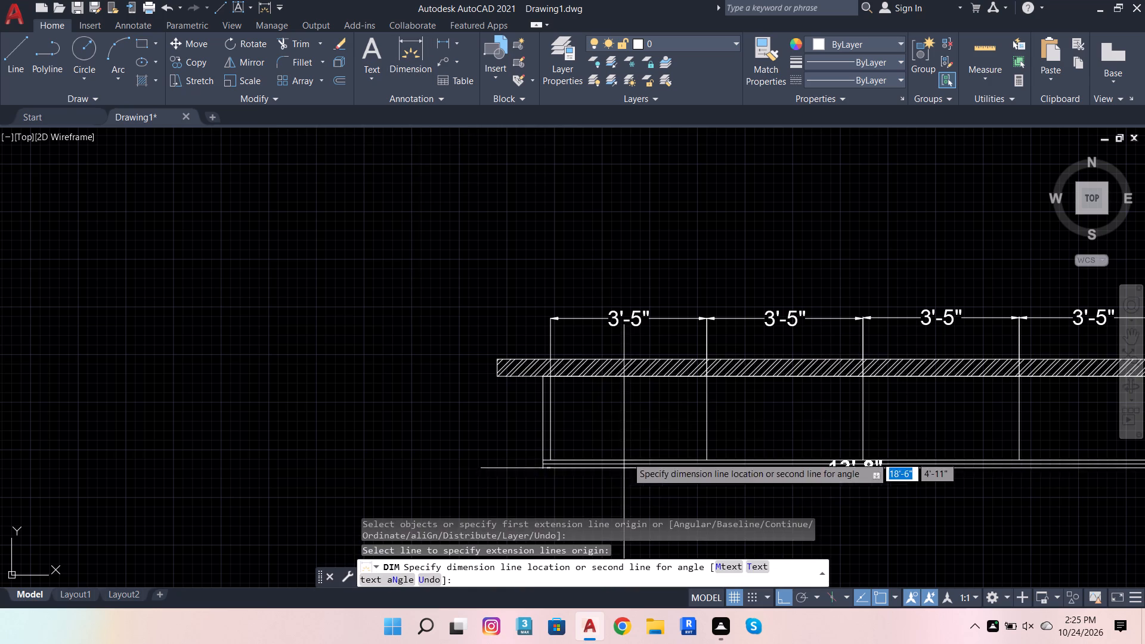
{"action": "left_click", "coordinate": [640, 219]}
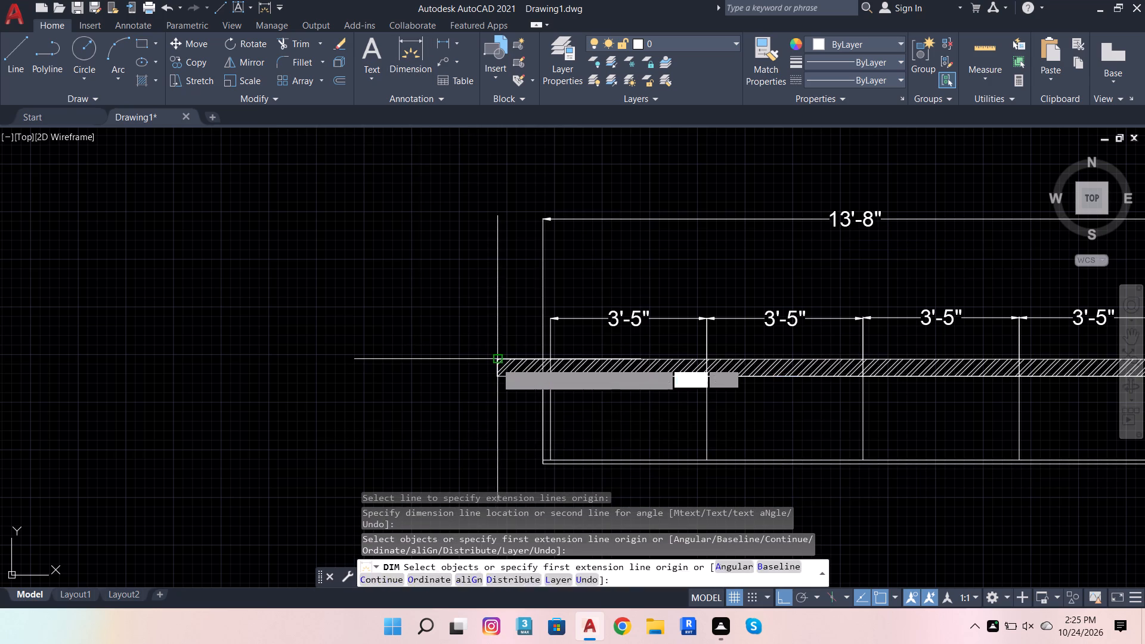
Dimension the hatched wall's overall length between its outer top corners, placing it between the bay row and the plan's full-width dimension.
{"action": "left_click", "coordinate": [497, 362]}
{"action": "scroll", "coordinate": [0, 401], "scroll_direction": "down", "scroll_amount": 4}
{"action": "scroll", "coordinate": [137, 404], "scroll_direction": "up", "scroll_amount": 4}
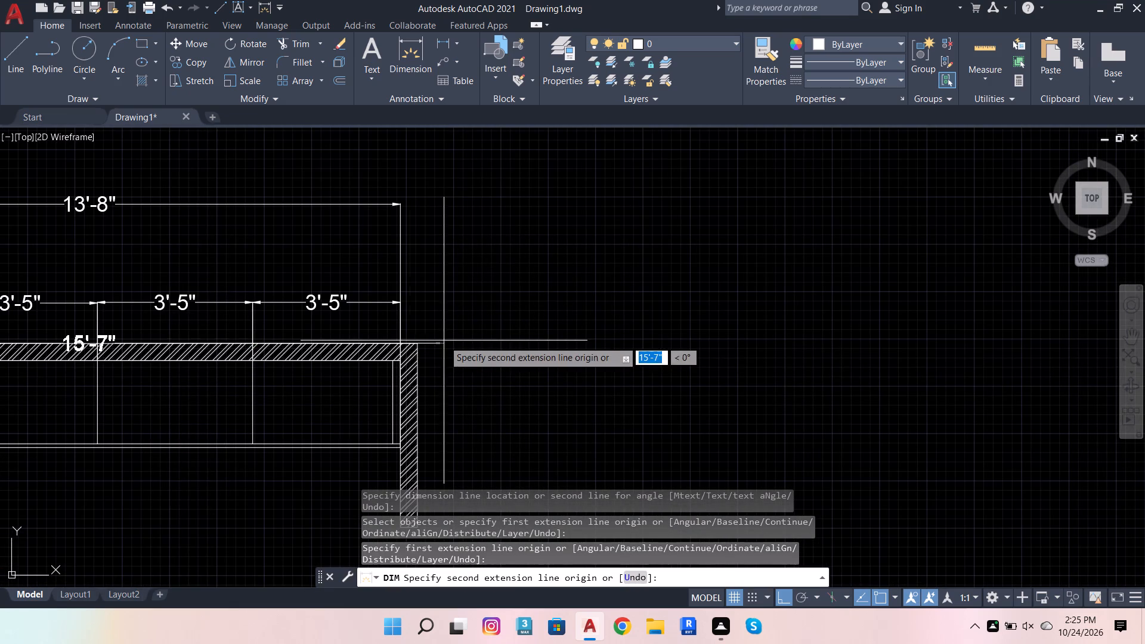
{"action": "left_click", "coordinate": [418, 341]}
{"action": "scroll", "coordinate": [462, 355], "scroll_direction": "down", "scroll_amount": 2}
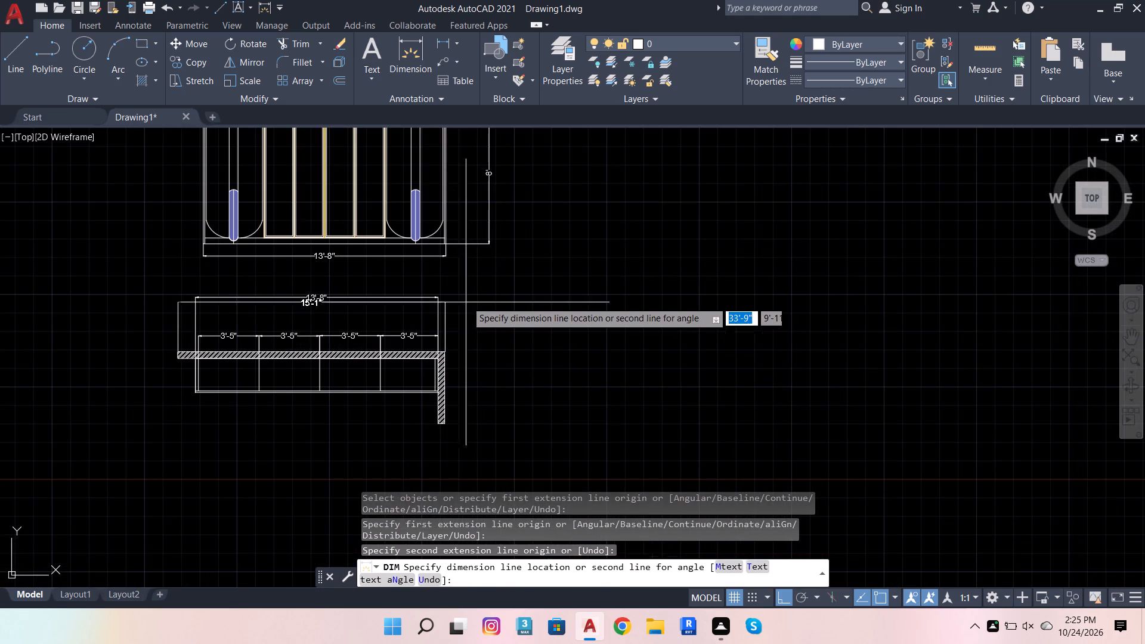
{"action": "scroll", "coordinate": [473, 288], "scroll_direction": "up", "scroll_amount": 1}
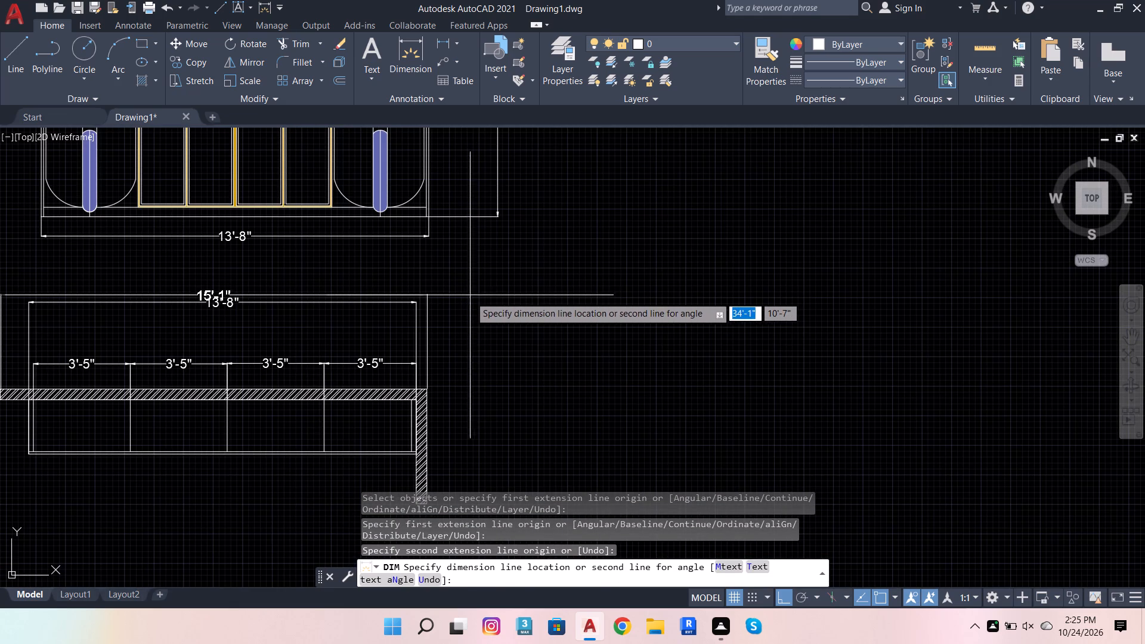
{"action": "left_click", "coordinate": [481, 327]}
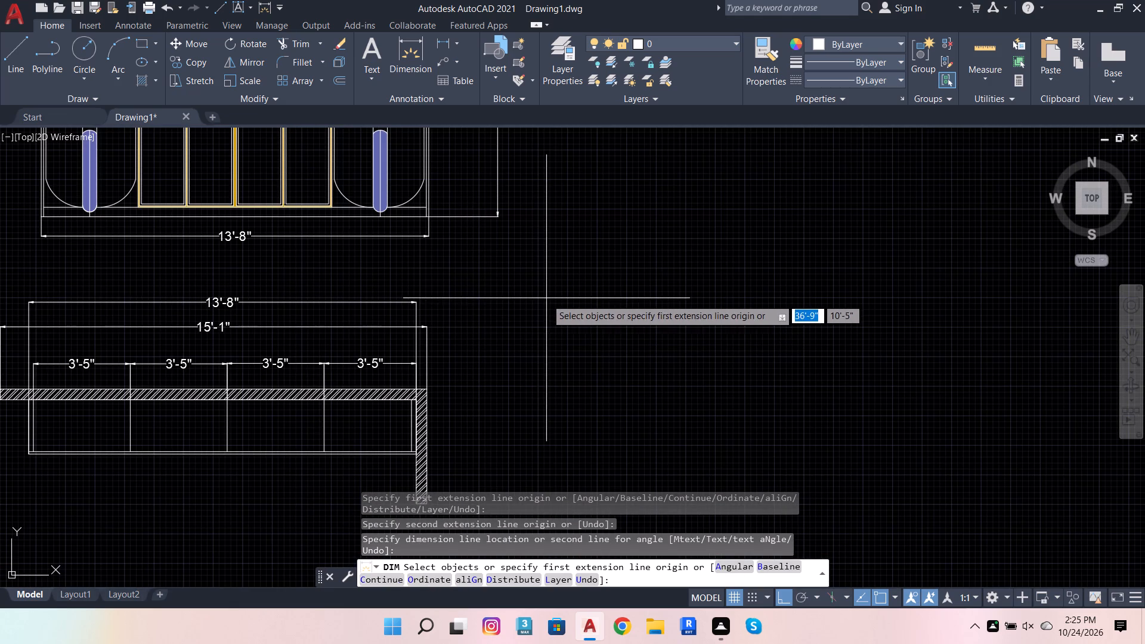
{"action": "key", "text": "Escape"}
Override the text of the wall's overall length dimension with 14'.
{"action": "scroll", "coordinate": [98, 375], "scroll_direction": "up", "scroll_amount": 2}
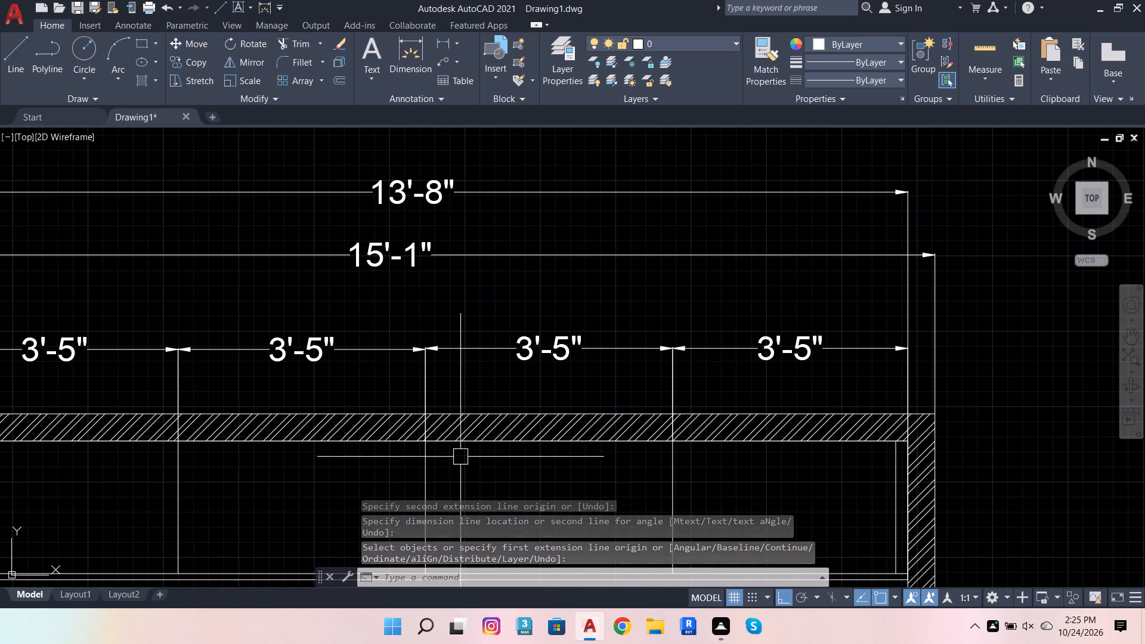
{"action": "triple_click", "coordinate": [414, 273]}
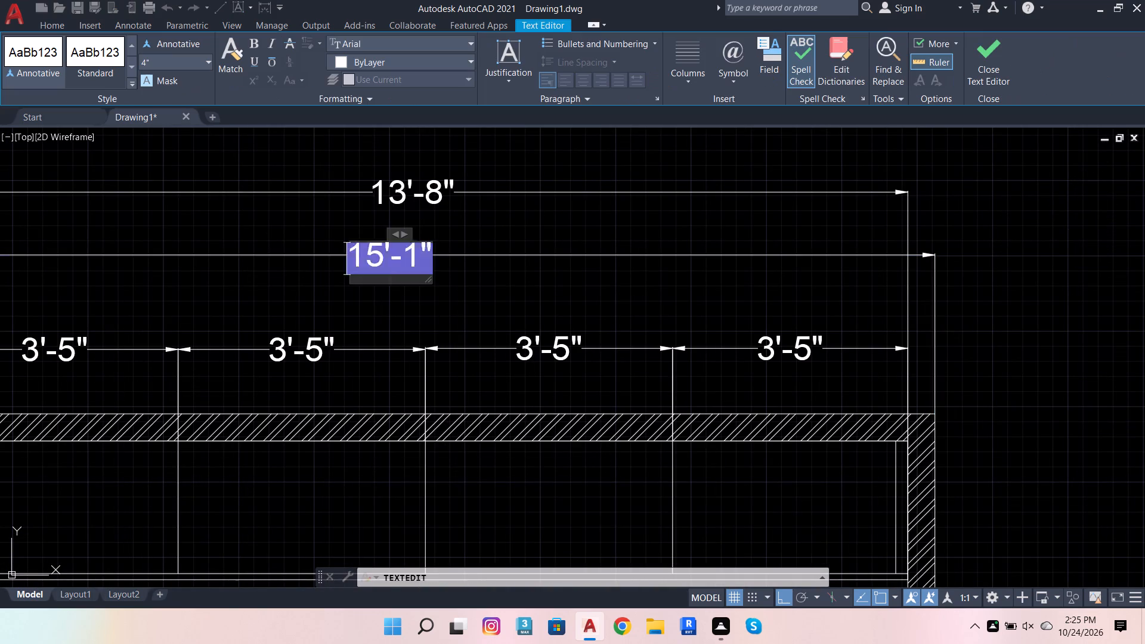
{"action": "scroll", "coordinate": [418, 259], "scroll_direction": "up", "scroll_amount": 2}
{"action": "key", "text": "BackSpace"}
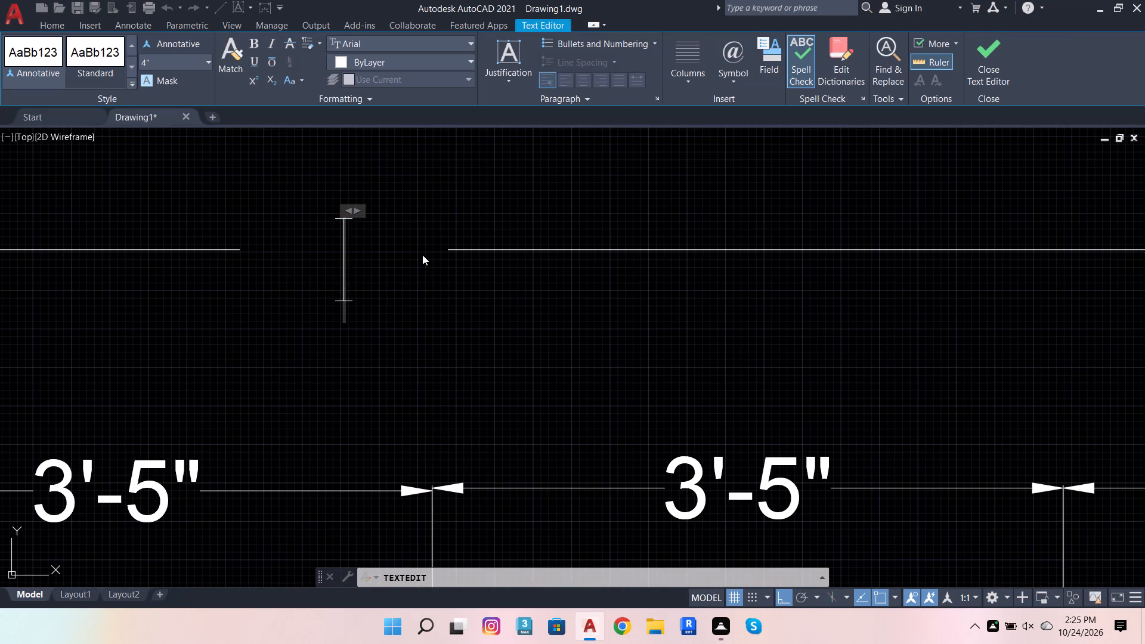
{"action": "type", "text": "14'"}
{"action": "scroll", "coordinate": [401, 264], "scroll_direction": "down", "scroll_amount": 3}
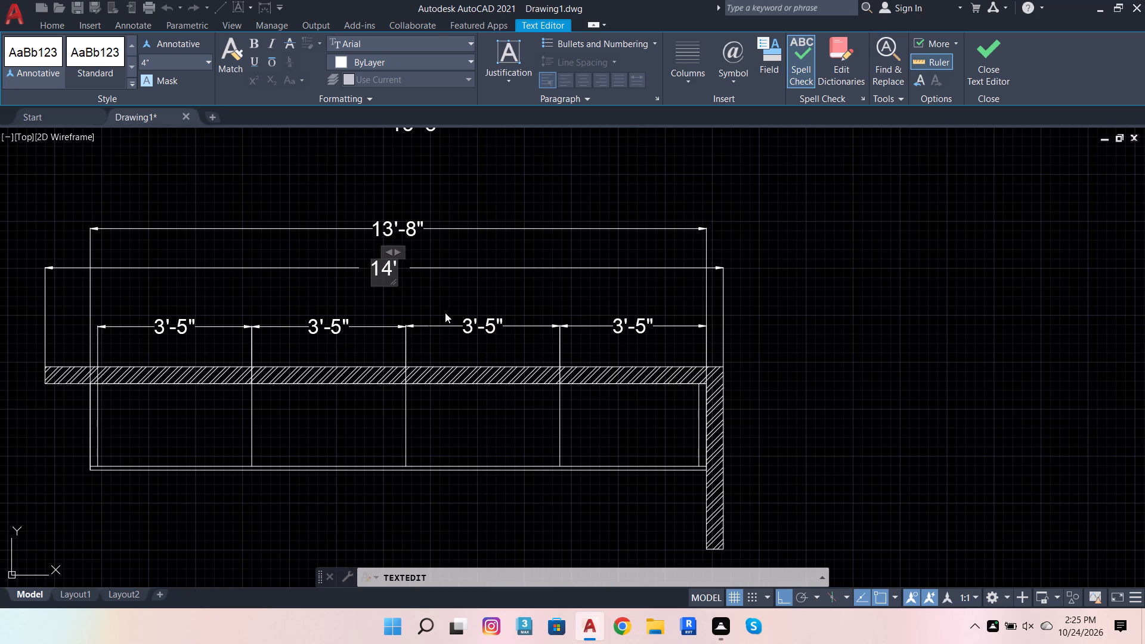
{"action": "left_click", "coordinate": [454, 286]}
{"action": "scroll", "coordinate": [360, 337], "scroll_direction": "down", "scroll_amount": 3}
{"action": "scroll", "coordinate": [343, 369], "scroll_direction": "up", "scroll_amount": 3}
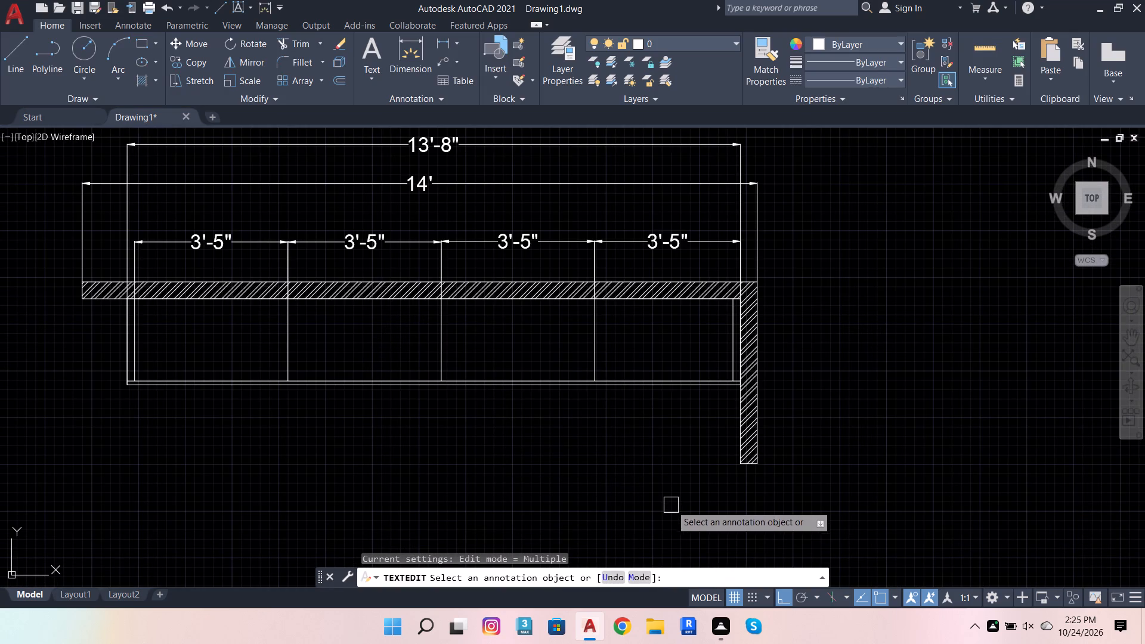
{"action": "scroll", "coordinate": [716, 544], "scroll_direction": "down", "scroll_amount": 2}
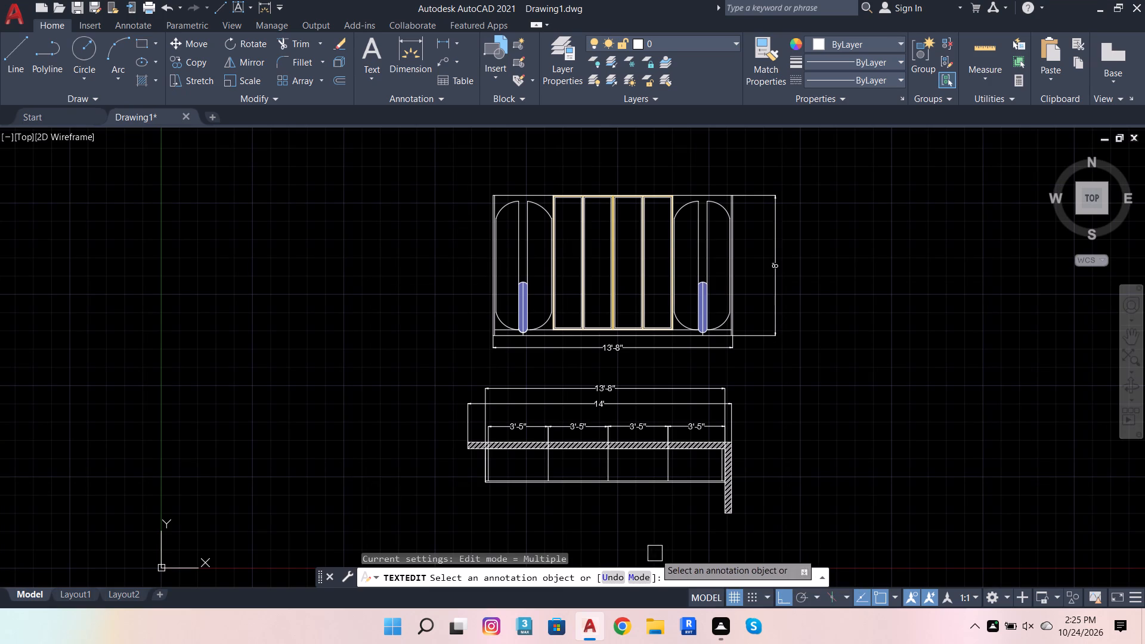
{"action": "scroll", "coordinate": [664, 497], "scroll_direction": "down", "scroll_amount": 3}
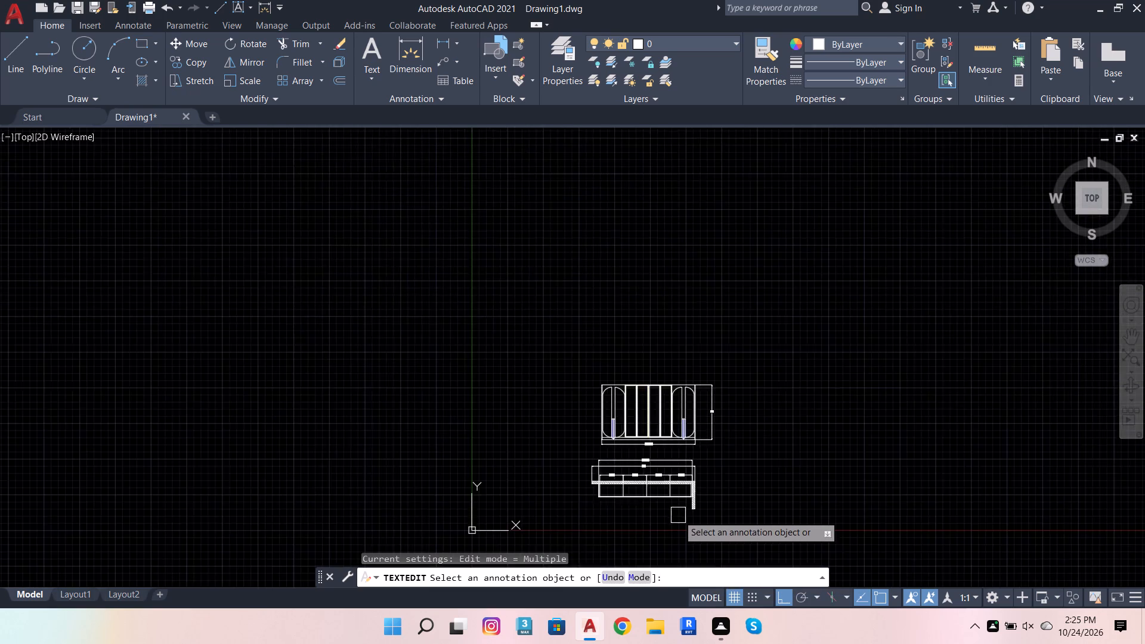
{"action": "scroll", "coordinate": [676, 515], "scroll_direction": "up", "scroll_amount": 3}
{"action": "scroll", "coordinate": [724, 339], "scroll_direction": "up", "scroll_amount": 2}
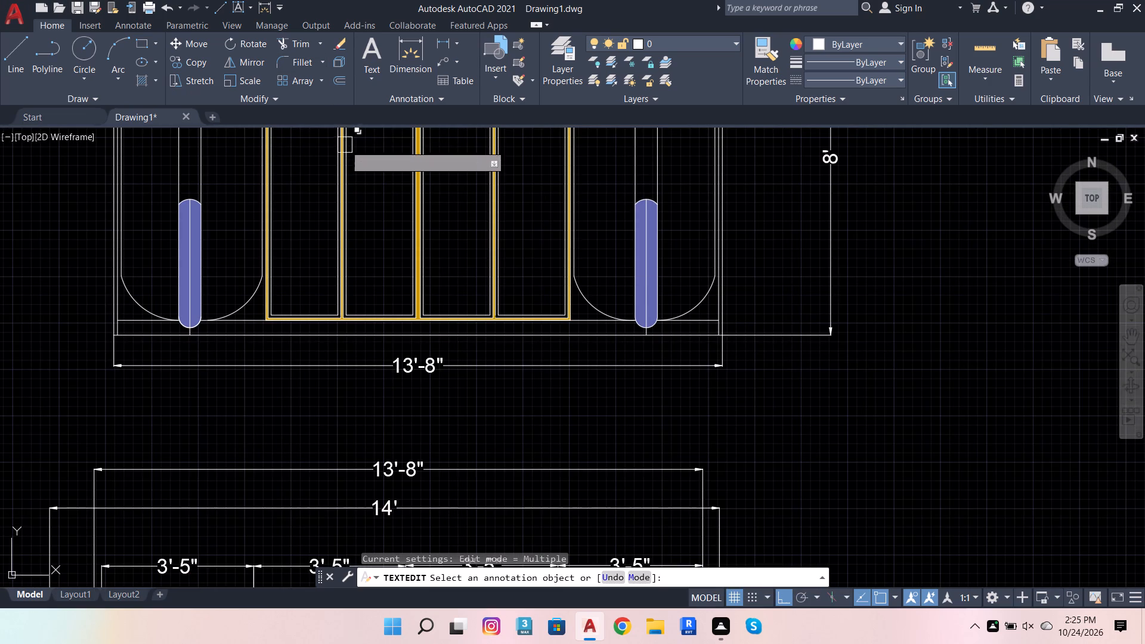
{"action": "key", "text": "Escape"}
Set the default text size (TEXTSIZE) to 3.
{"action": "type", "text": "TEX"}
{"action": "left_click", "coordinate": [454, 237]}
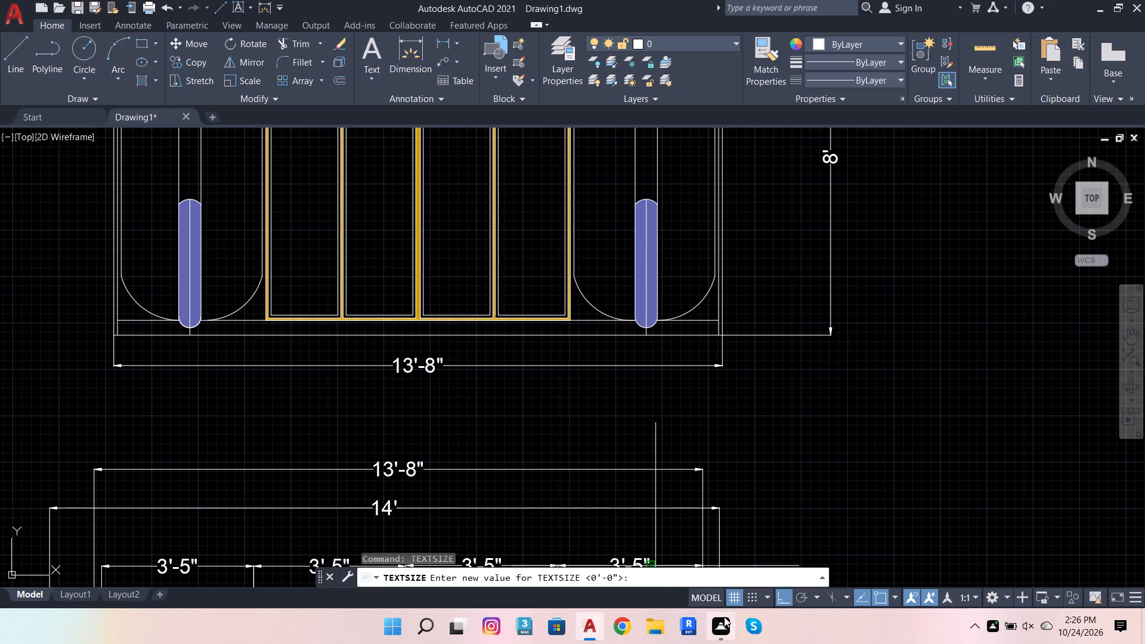
{"action": "left_click", "coordinate": [651, 577]}
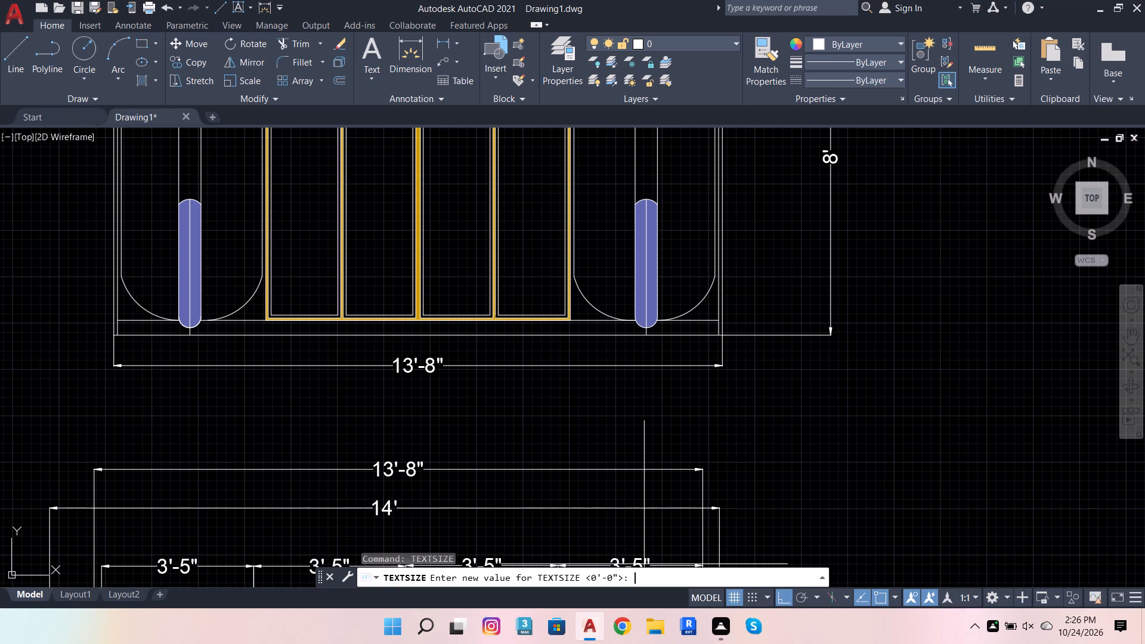
{"action": "key", "text": "3"}
{"action": "key", "text": "Return"}
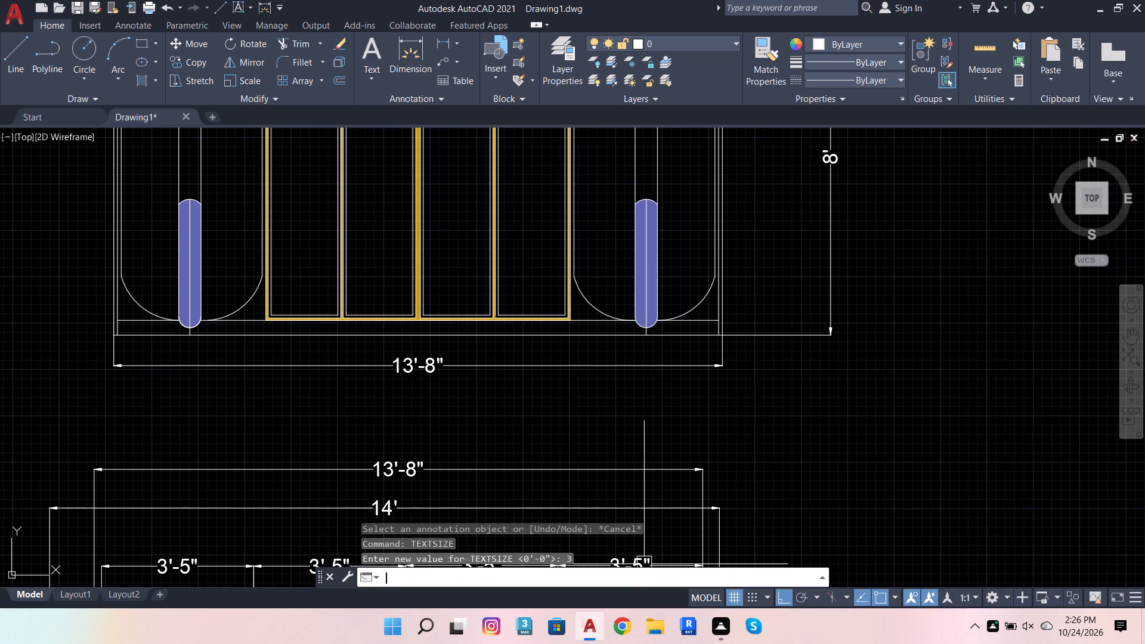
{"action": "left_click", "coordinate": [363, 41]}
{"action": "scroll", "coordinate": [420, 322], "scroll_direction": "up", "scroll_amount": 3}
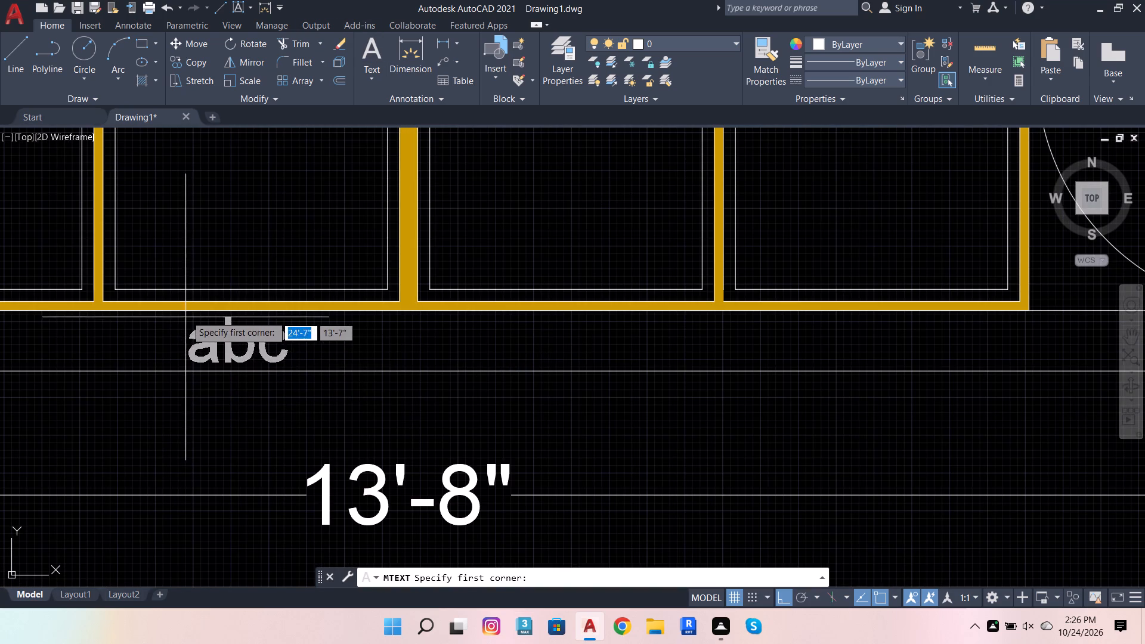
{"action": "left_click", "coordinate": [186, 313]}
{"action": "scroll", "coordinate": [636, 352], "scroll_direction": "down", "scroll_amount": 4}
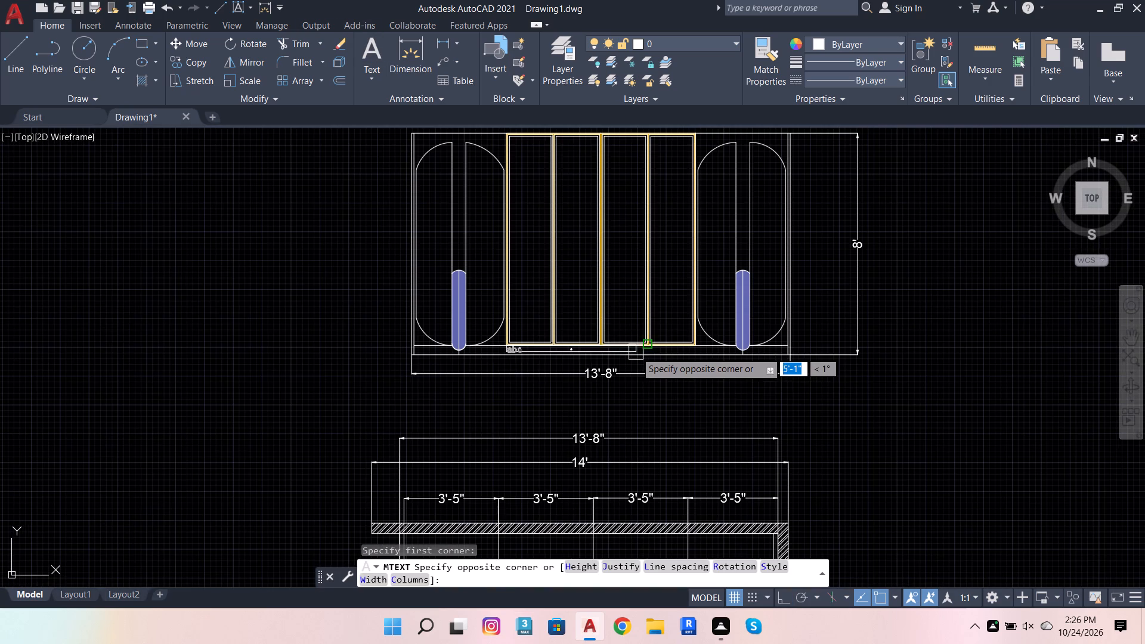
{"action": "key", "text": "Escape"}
Place a centre-aligned multiline text box about 4'-2" wide between the elevation's base line and its 13'-8" dimension.
{"action": "scroll", "coordinate": [524, 364], "scroll_direction": "up", "scroll_amount": 3}
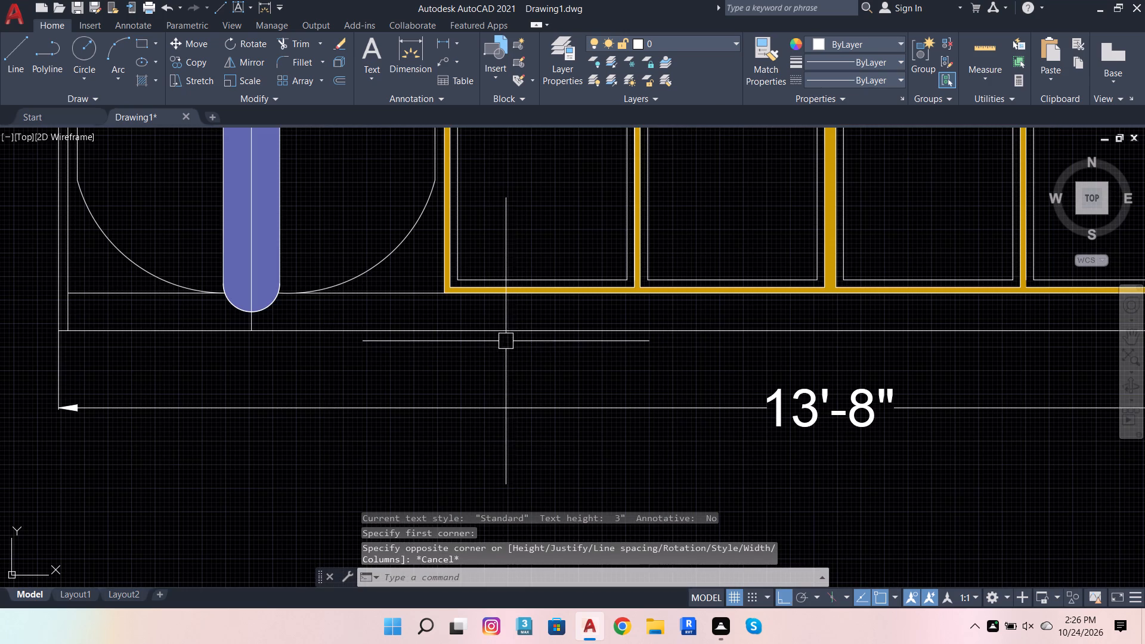
{"action": "key", "text": "space"}
{"action": "left_click", "coordinate": [519, 344]}
{"action": "scroll", "coordinate": [447, 377], "scroll_direction": "down", "scroll_amount": 3}
{"action": "scroll", "coordinate": [484, 361], "scroll_direction": "up", "scroll_amount": 2}
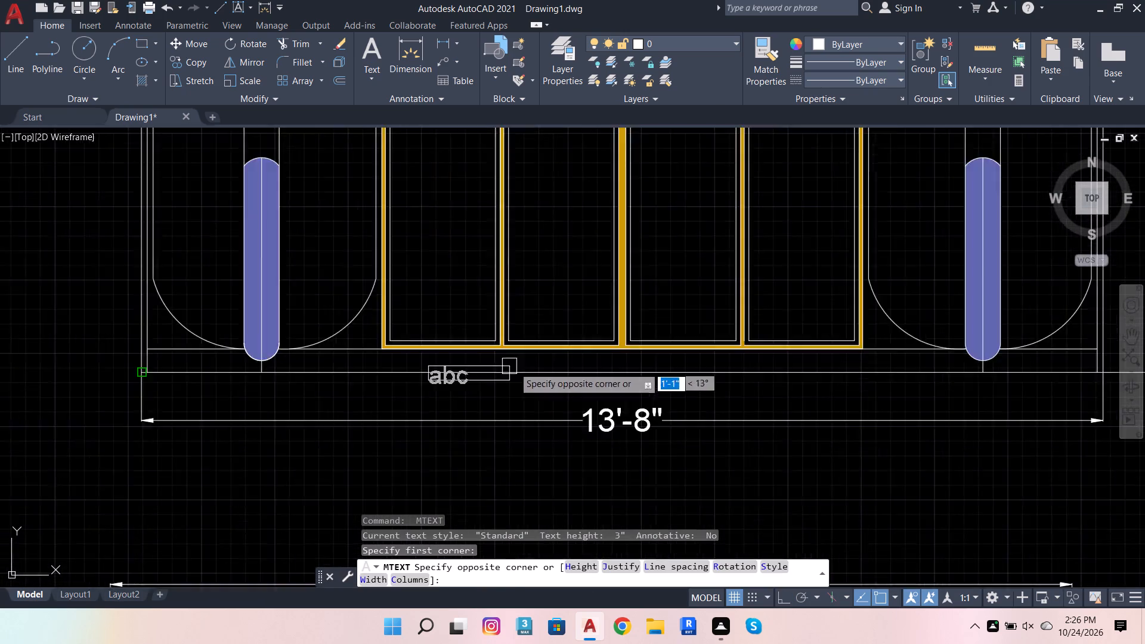
{"action": "scroll", "coordinate": [518, 368], "scroll_direction": "up", "scroll_amount": 1}
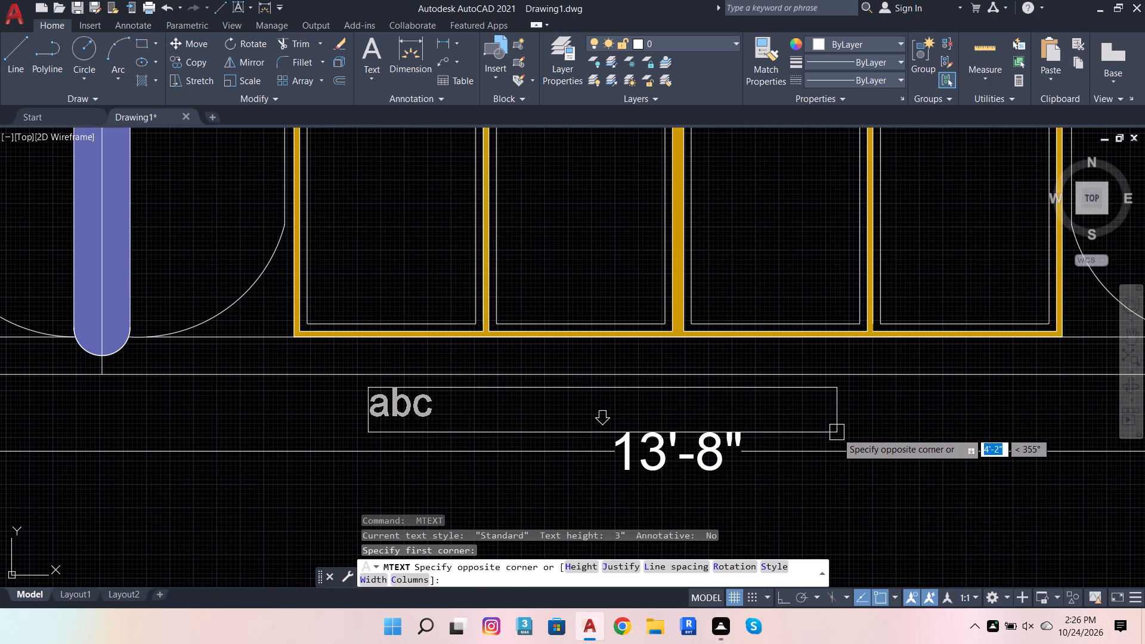
{"action": "left_click", "coordinate": [837, 432]}
{"action": "scroll", "coordinate": [720, 404], "scroll_direction": "up", "scroll_amount": 2}
{"action": "scroll", "coordinate": [185, 371], "scroll_direction": "down", "scroll_amount": 4}
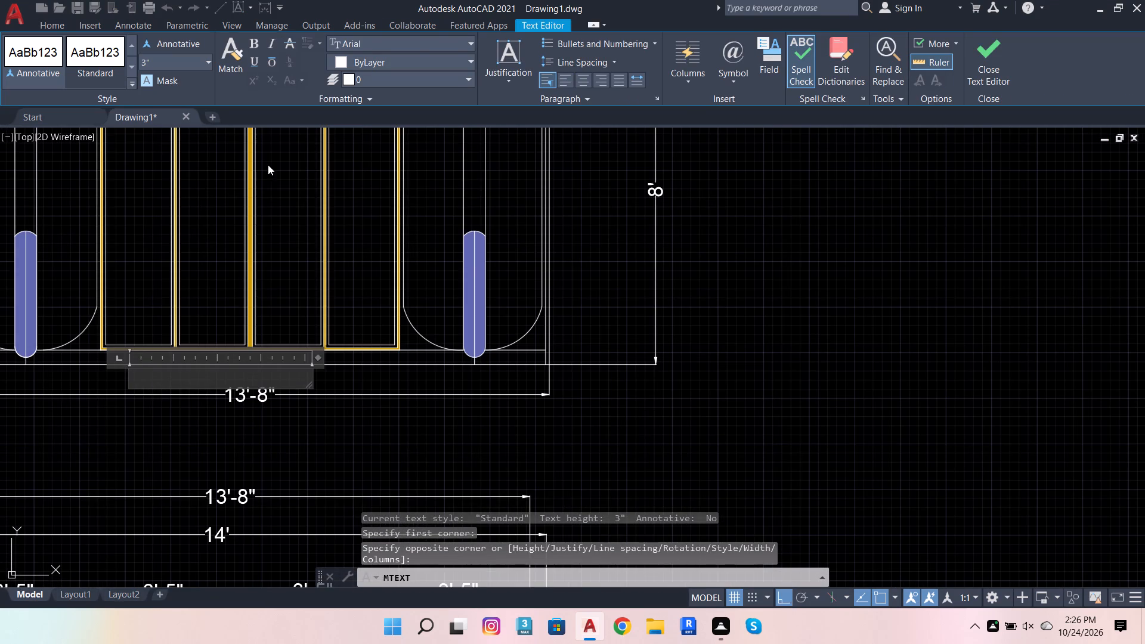
{"action": "left_click", "coordinate": [577, 80]}
{"action": "scroll", "coordinate": [529, 326], "scroll_direction": "down", "scroll_amount": 2}
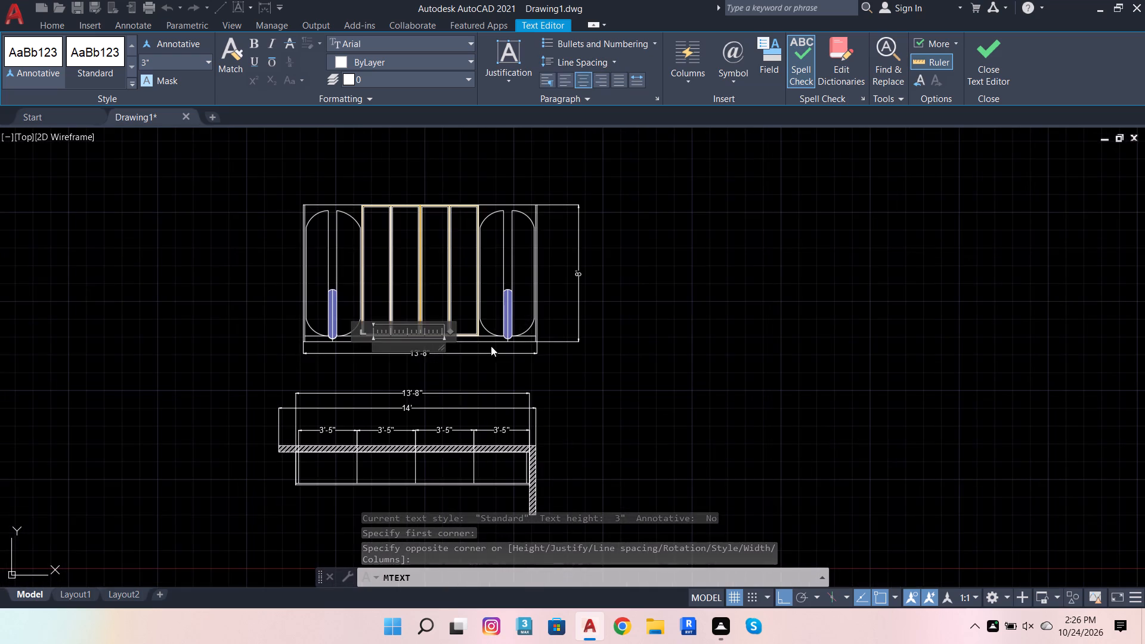
{"action": "scroll", "coordinate": [418, 334], "scroll_direction": "up", "scroll_amount": 4}
{"action": "left_click", "coordinate": [398, 351]}
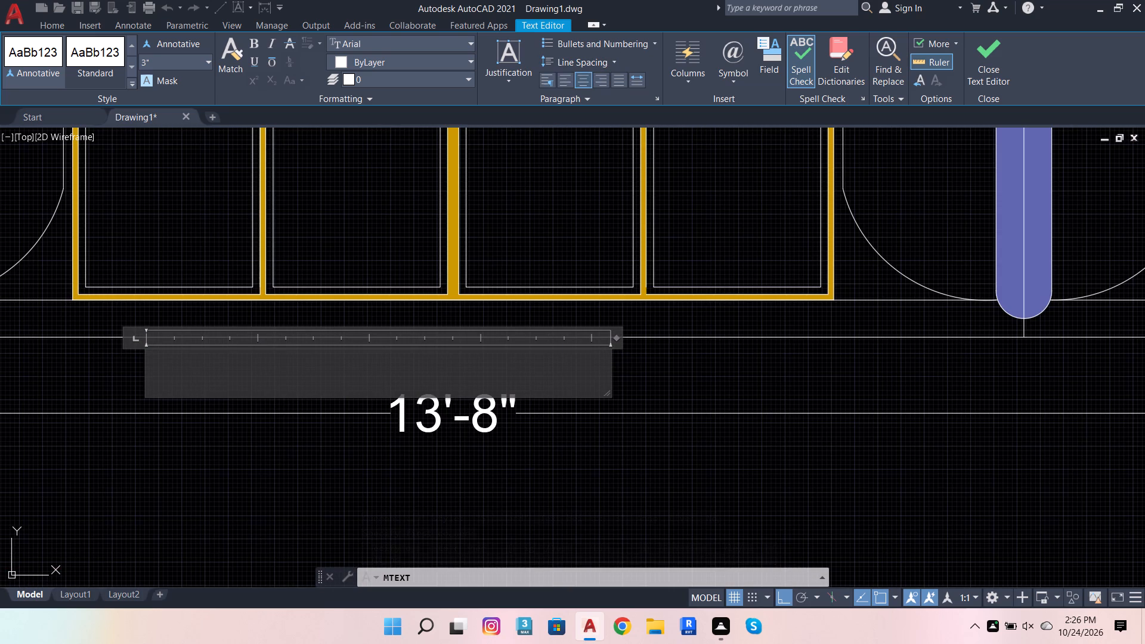
Enter WOODEN SKIRTING as the text of the label below the elevation.
{"action": "type", "text": "WOO"}
{"action": "key", "text": "d"}
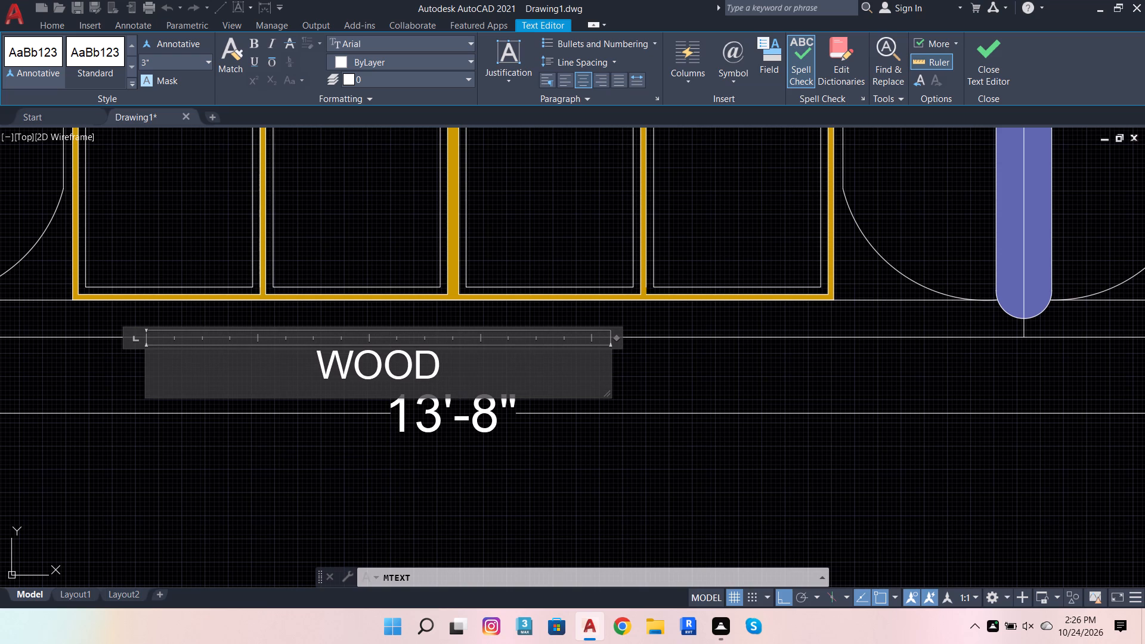
{"action": "type", "text": "EN"}
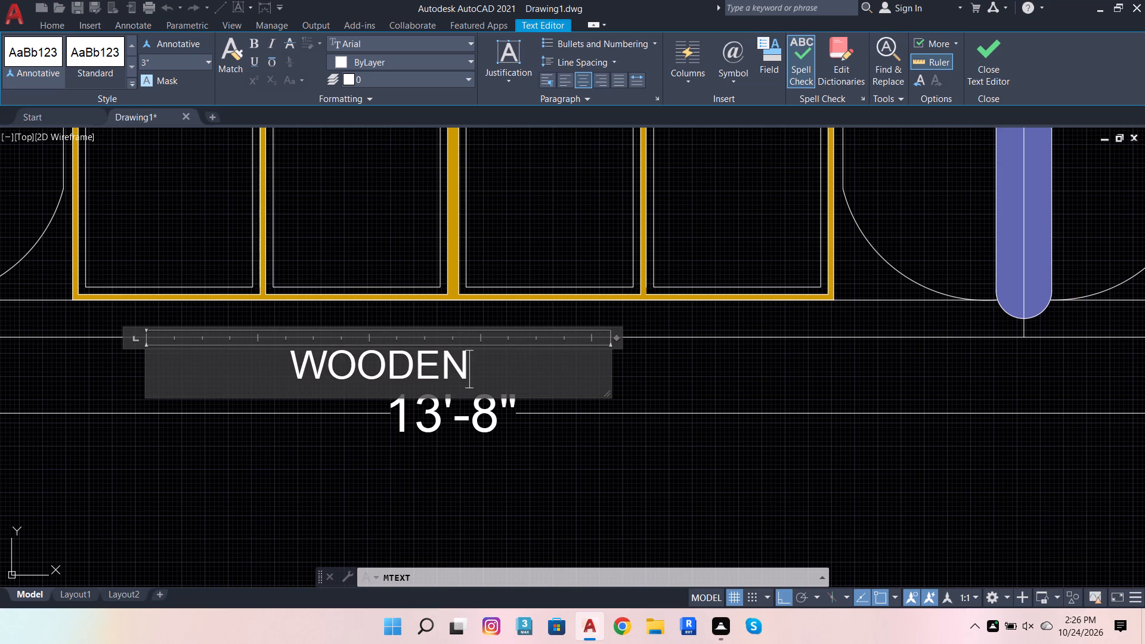
{"action": "key", "text": "space"}
{"action": "type", "text": "SK"}
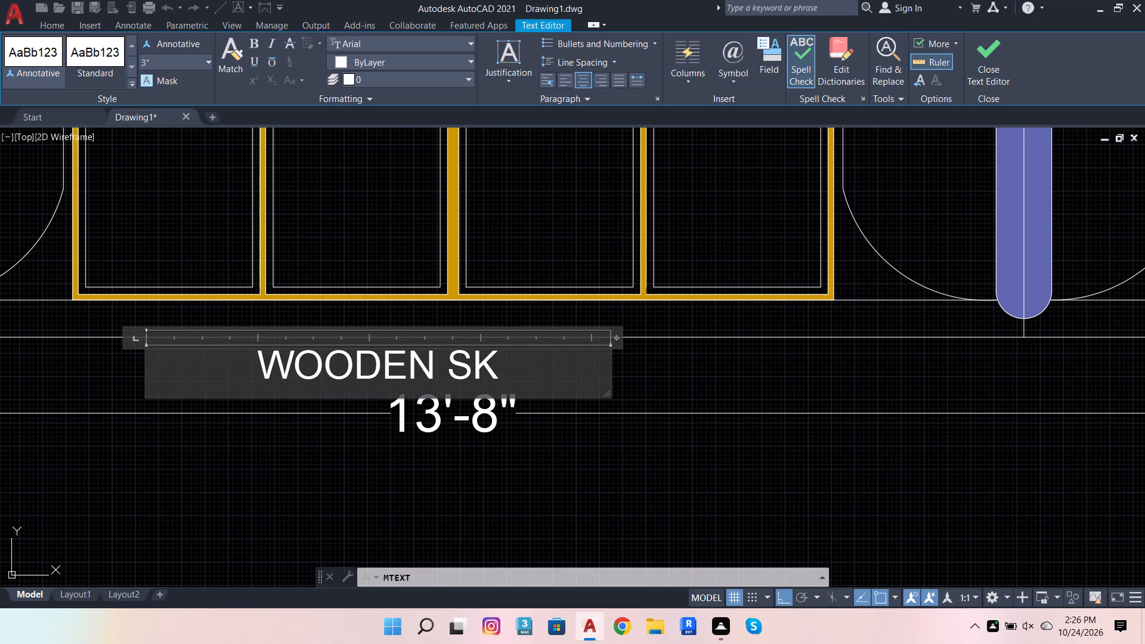
{"action": "key", "text": "i"}
{"action": "key", "text": "r"}
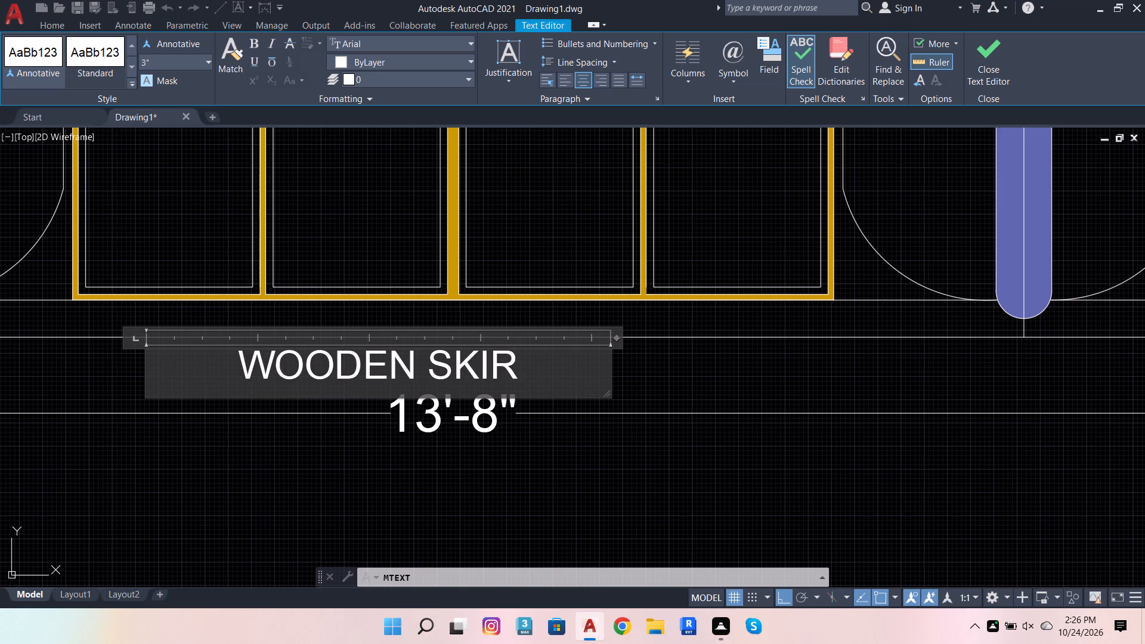
{"action": "type", "text": "TING"}
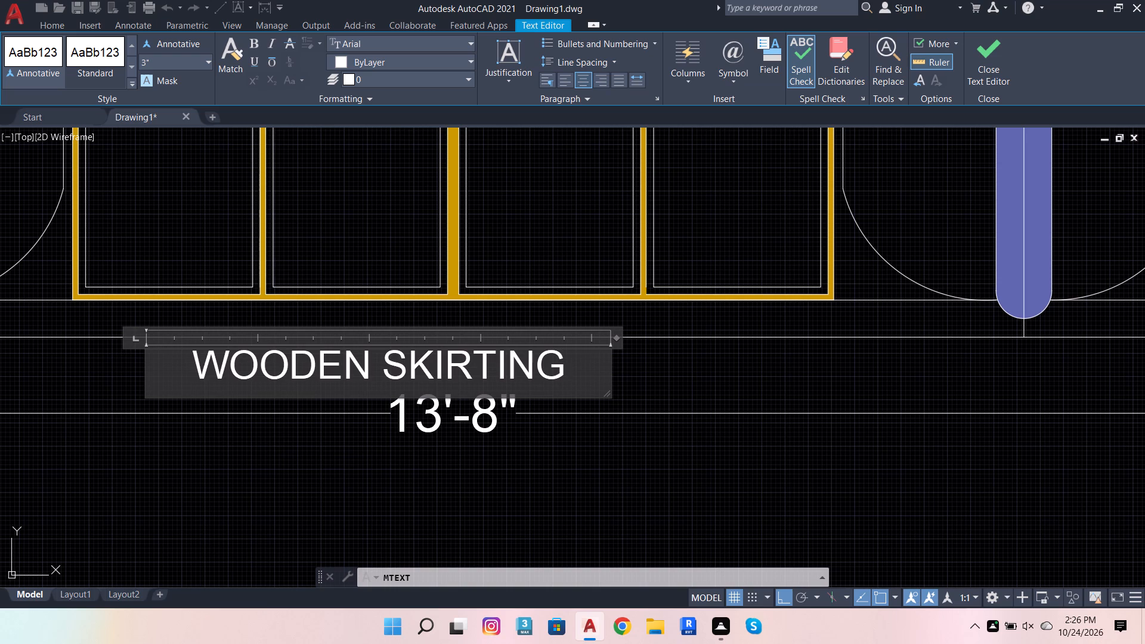
{"action": "scroll", "coordinate": [541, 472], "scroll_direction": "down", "scroll_amount": 2}
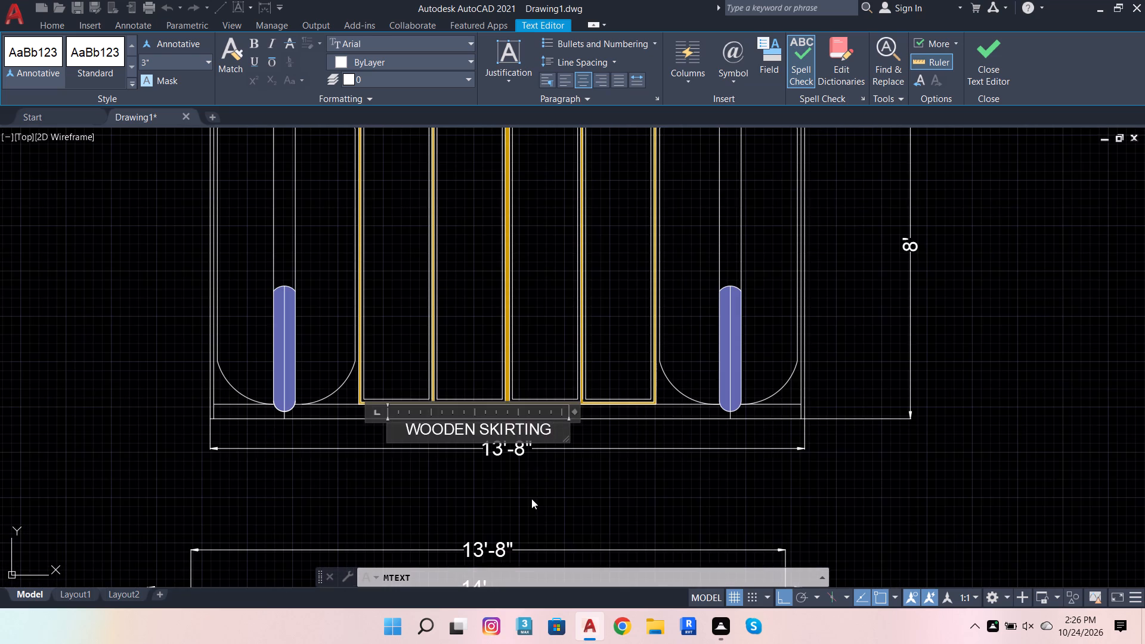
{"action": "left_click", "coordinate": [531, 499]}
Move the WOODEN SKIRTING label straight up about 5" into the skirting band below the door panels.
{"action": "scroll", "coordinate": [519, 442], "scroll_direction": "up", "scroll_amount": 2}
{"action": "left_click", "coordinate": [511, 427]}
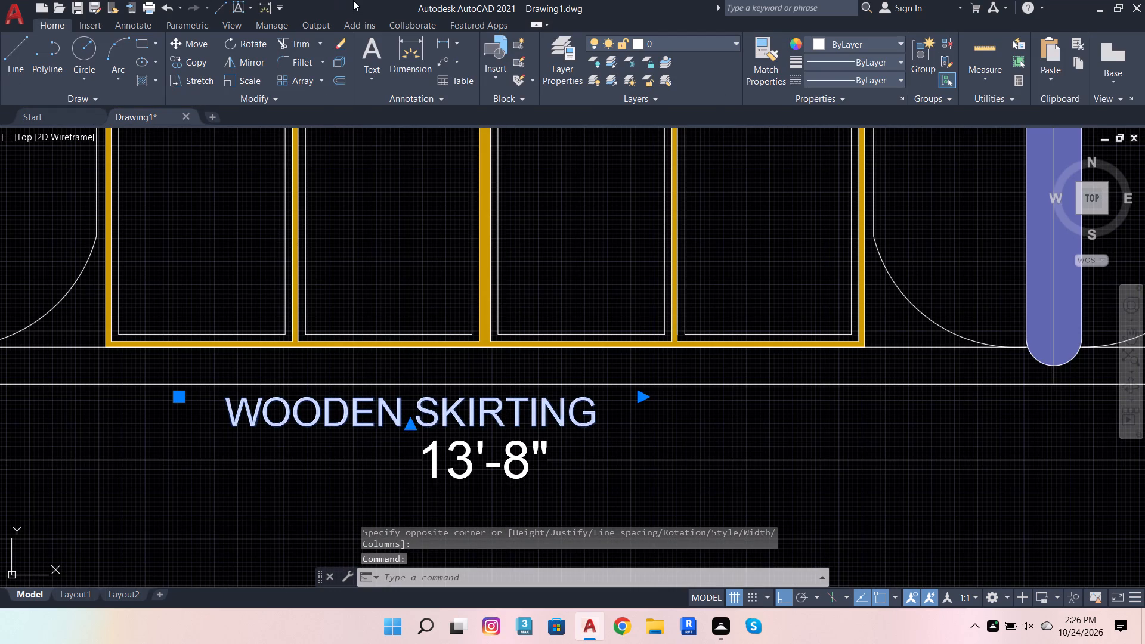
{"action": "left_click", "coordinate": [194, 47]}
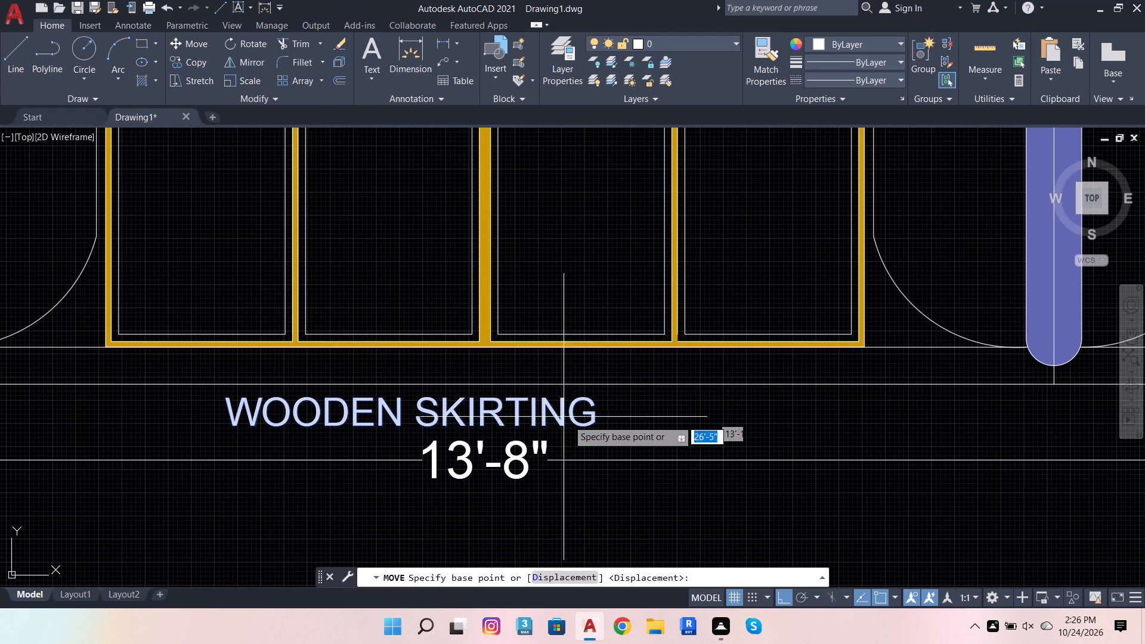
{"action": "left_click", "coordinate": [581, 425]}
{"action": "scroll", "coordinate": [581, 370], "scroll_direction": "up", "scroll_amount": 3}
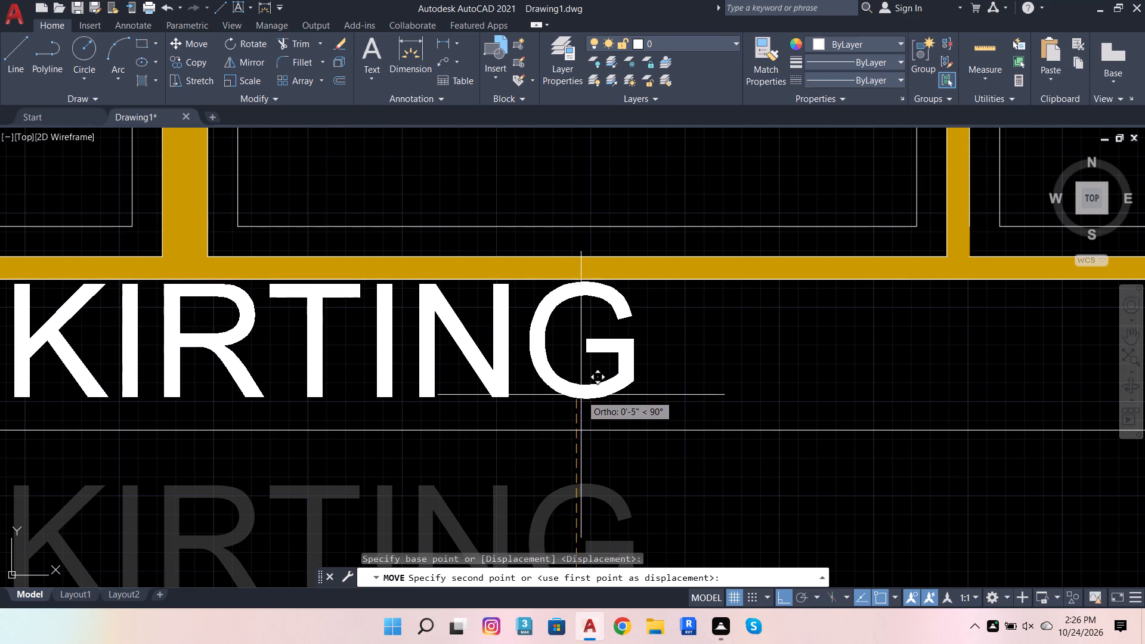
{"action": "left_click", "coordinate": [584, 400]}
Place a centre-aligned multiline text box under the elevation's left-hand bay, between the base line and the 13'-8" dimension line.
{"action": "scroll", "coordinate": [609, 384], "scroll_direction": "down", "scroll_amount": 7}
{"action": "scroll", "coordinate": [637, 414], "scroll_direction": "up", "scroll_amount": 3}
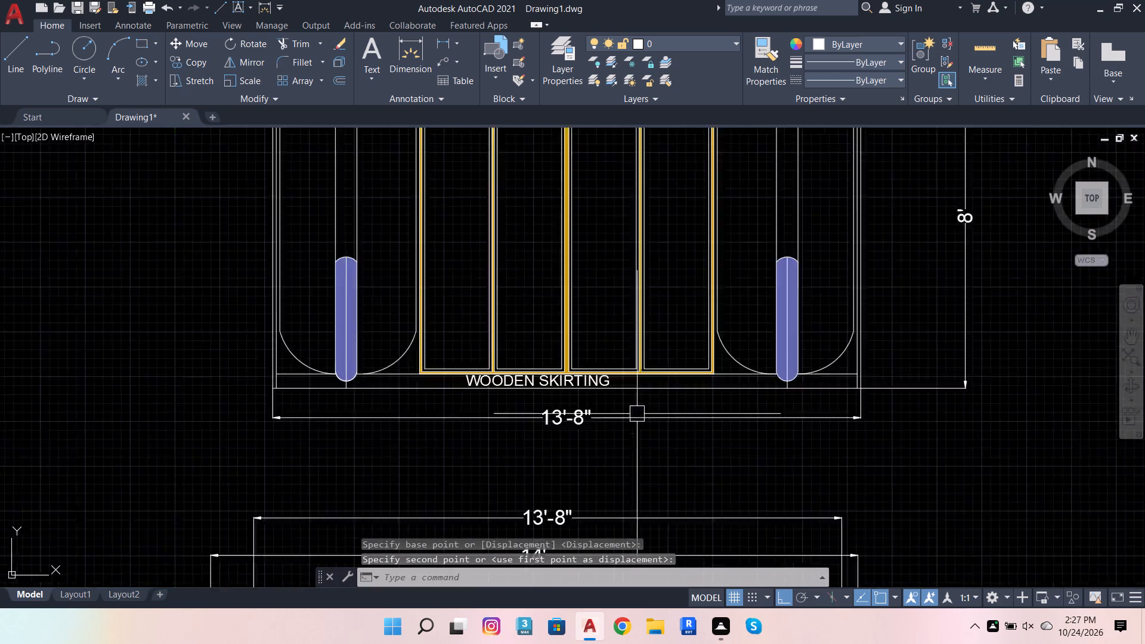
{"action": "scroll", "coordinate": [638, 414], "scroll_direction": "up", "scroll_amount": 2}
{"action": "scroll", "coordinate": [131, 259], "scroll_direction": "down", "scroll_amount": 1}
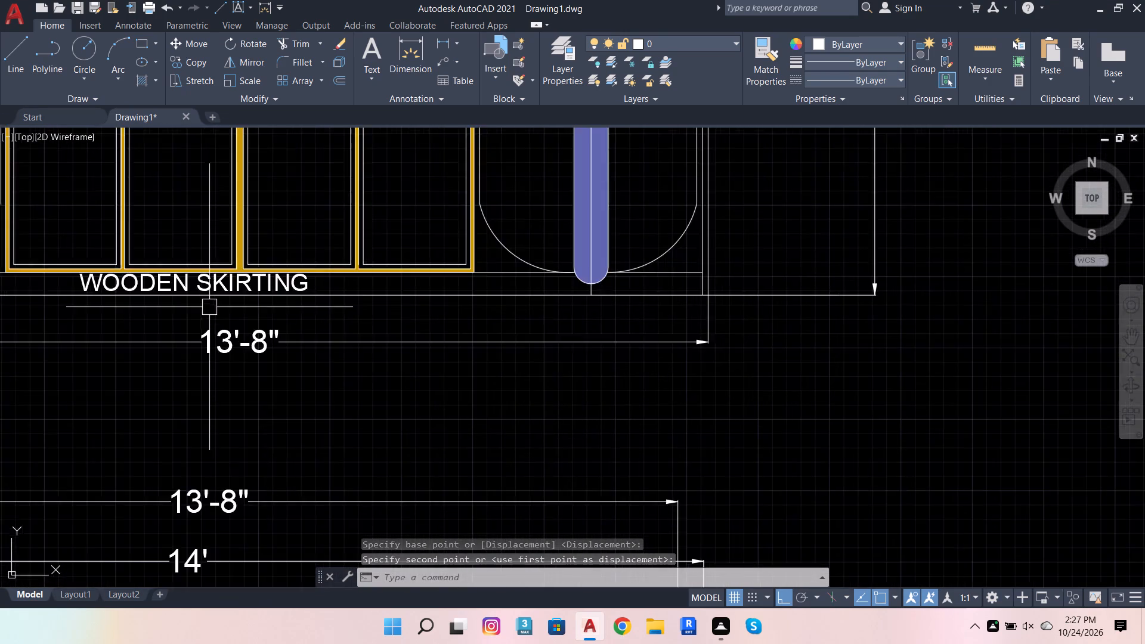
{"action": "scroll", "coordinate": [211, 308], "scroll_direction": "down", "scroll_amount": 3}
{"action": "scroll", "coordinate": [113, 340], "scroll_direction": "up", "scroll_amount": 2}
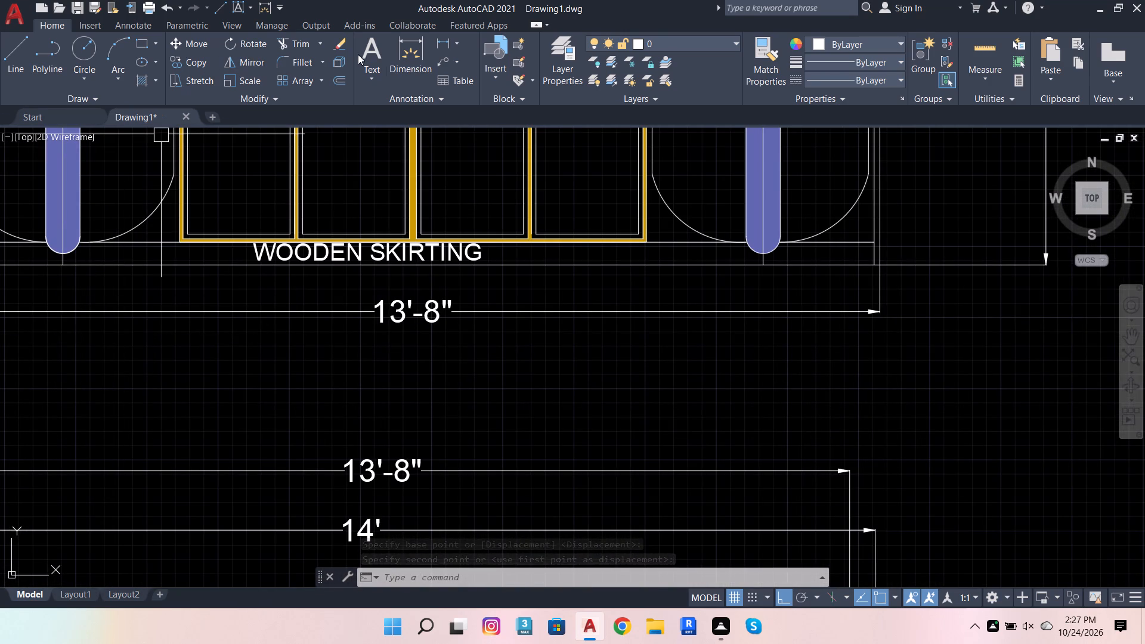
{"action": "left_click", "coordinate": [358, 54]}
{"action": "scroll", "coordinate": [310, 295], "scroll_direction": "up", "scroll_amount": 2}
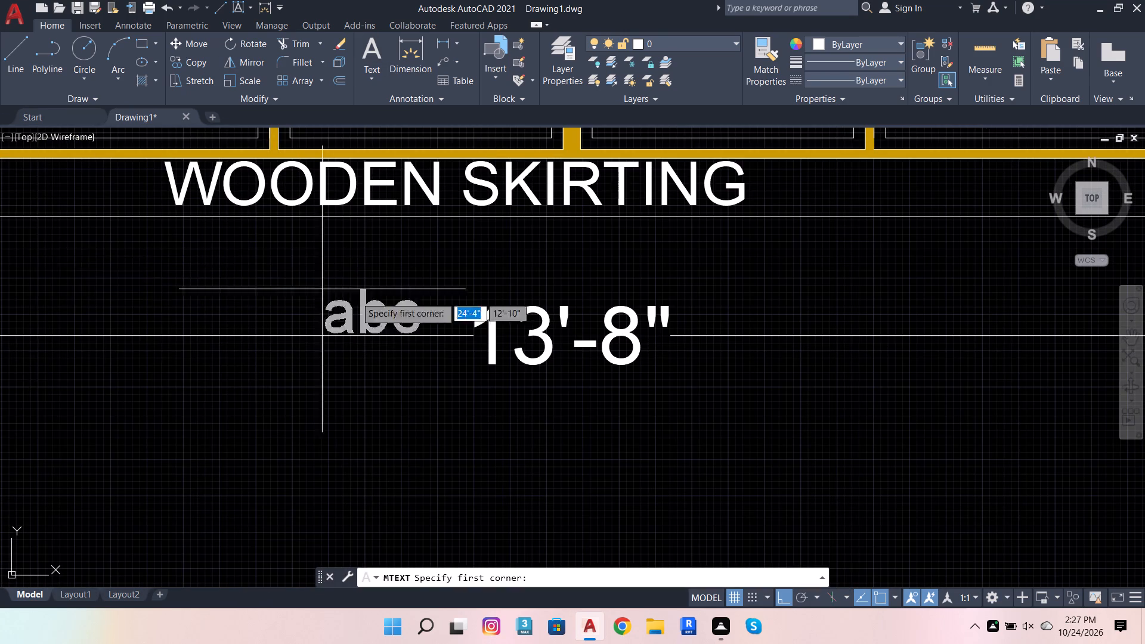
{"action": "scroll", "coordinate": [515, 338], "scroll_direction": "down", "scroll_amount": 3}
{"action": "scroll", "coordinate": [160, 321], "scroll_direction": "up", "scroll_amount": 3}
{"action": "scroll", "coordinate": [492, 334], "scroll_direction": "down", "scroll_amount": 3}
{"action": "scroll", "coordinate": [586, 337], "scroll_direction": "up", "scroll_amount": 3}
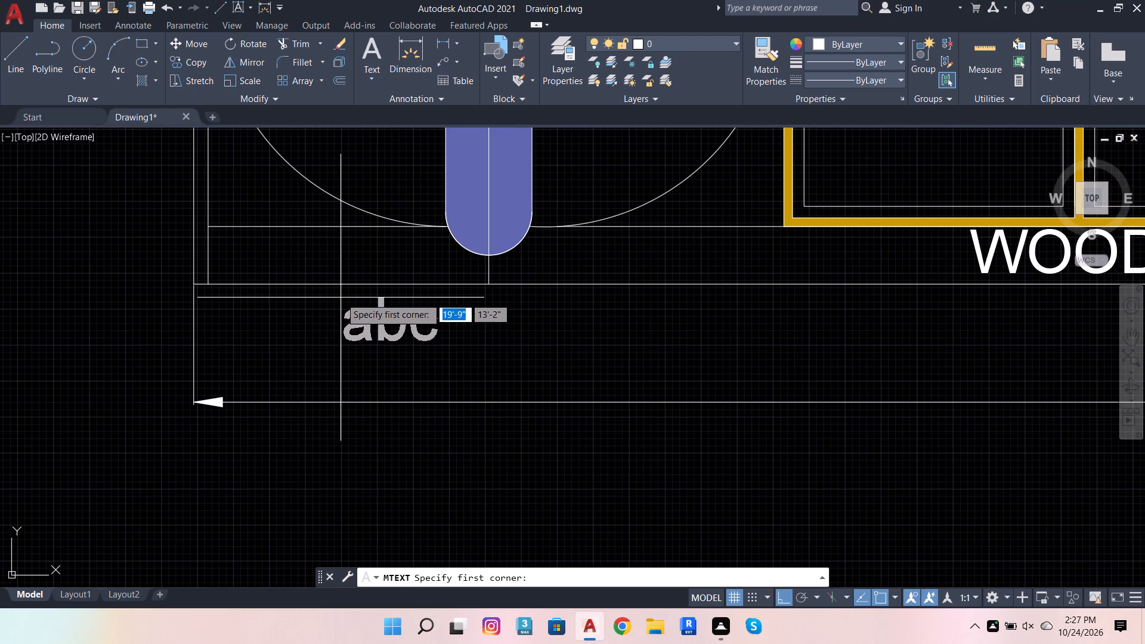
{"action": "left_click", "coordinate": [341, 298]}
{"action": "scroll", "coordinate": [447, 338], "scroll_direction": "down", "scroll_amount": 2}
{"action": "scroll", "coordinate": [616, 342], "scroll_direction": "up", "scroll_amount": 3}
{"action": "left_click", "coordinate": [701, 361]}
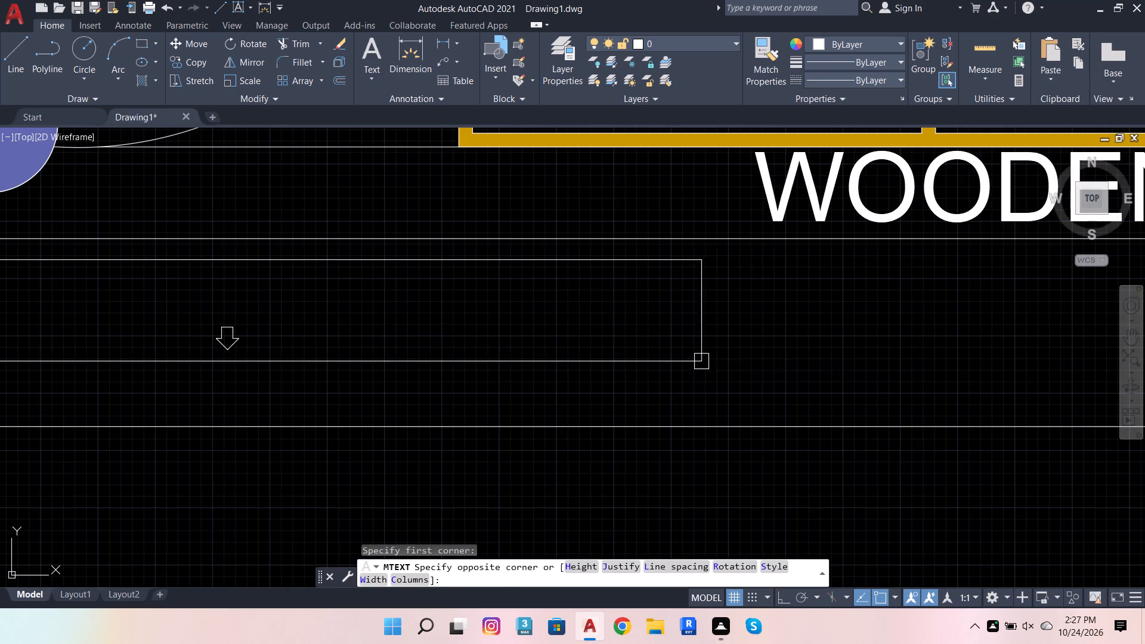
{"action": "scroll", "coordinate": [702, 361], "scroll_direction": "down", "scroll_amount": 3}
{"action": "scroll", "coordinate": [554, 358], "scroll_direction": "down", "scroll_amount": 3}
{"action": "scroll", "coordinate": [666, 360], "scroll_direction": "up", "scroll_amount": 3}
{"action": "scroll", "coordinate": [500, 346], "scroll_direction": "up", "scroll_amount": 2}
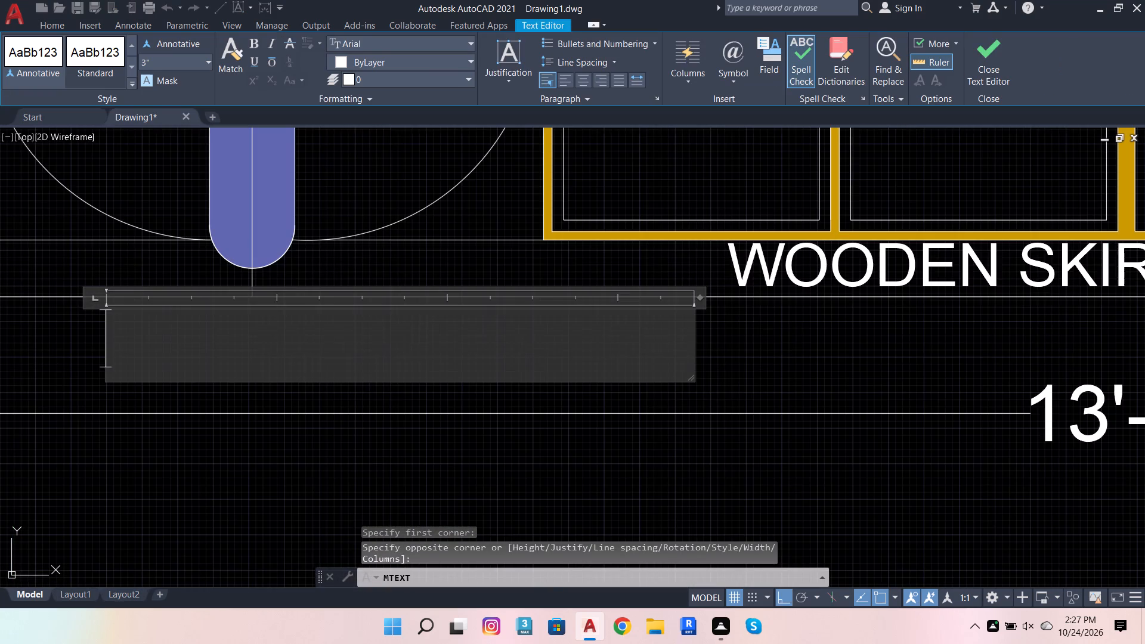
{"action": "left_click", "coordinate": [587, 80]}
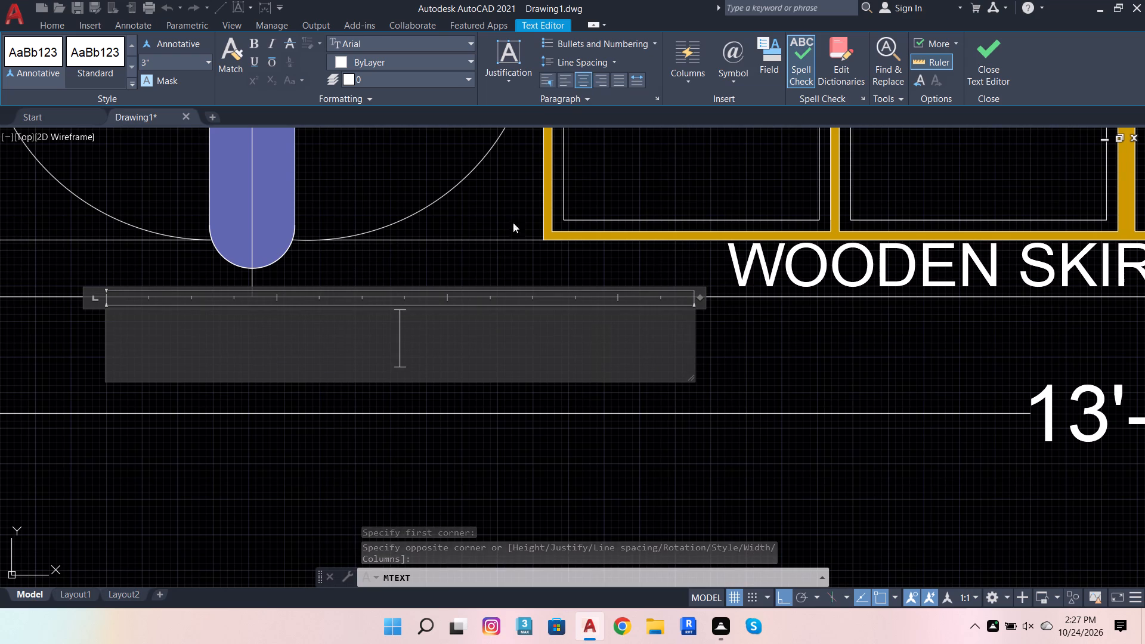
{"action": "left_click", "coordinate": [493, 344]}
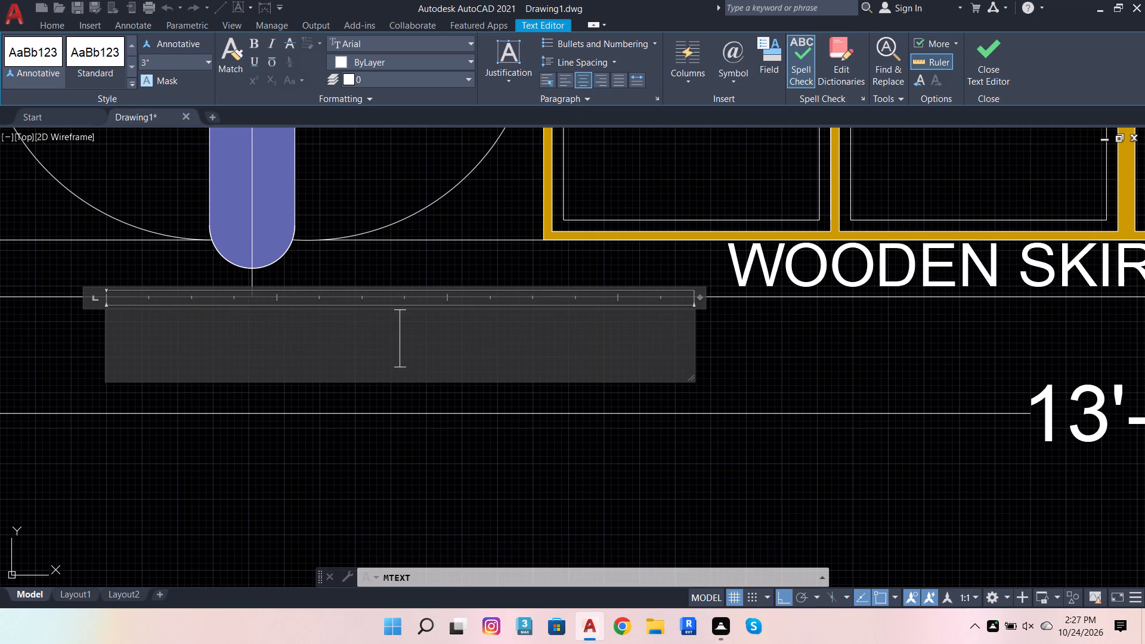
Enter the two-line title WARDROBE / ELEVATION PLAN in the text box below the elevation.
{"action": "key", "text": "w"}
{"action": "type", "text": "ARD"}
{"action": "type", "text": "ROBE"}
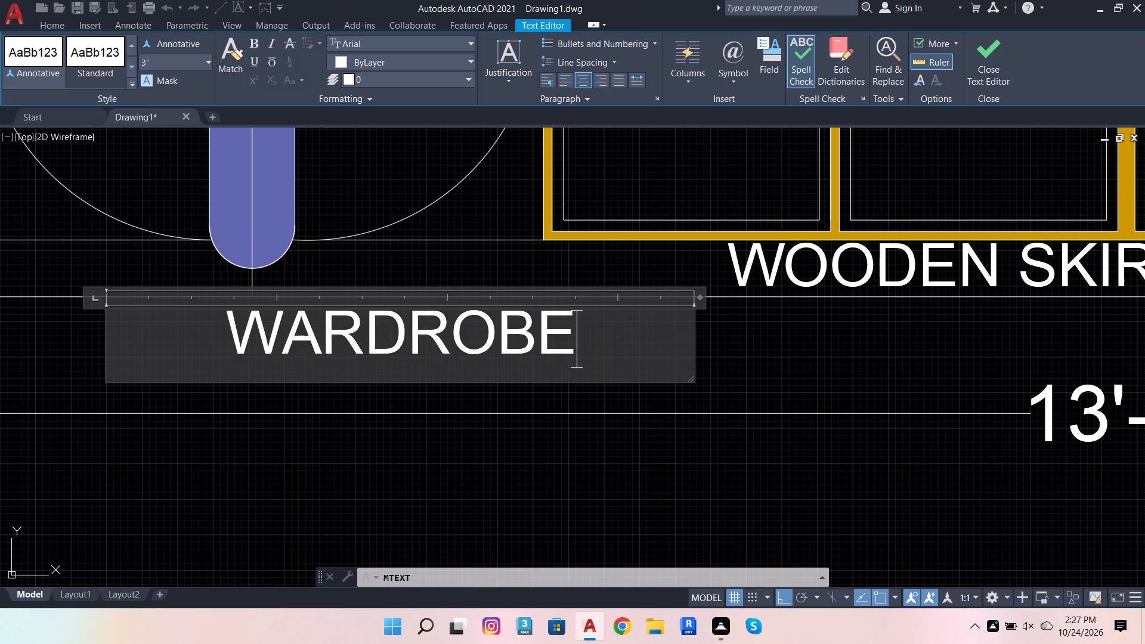
{"action": "key", "text": "Return"}
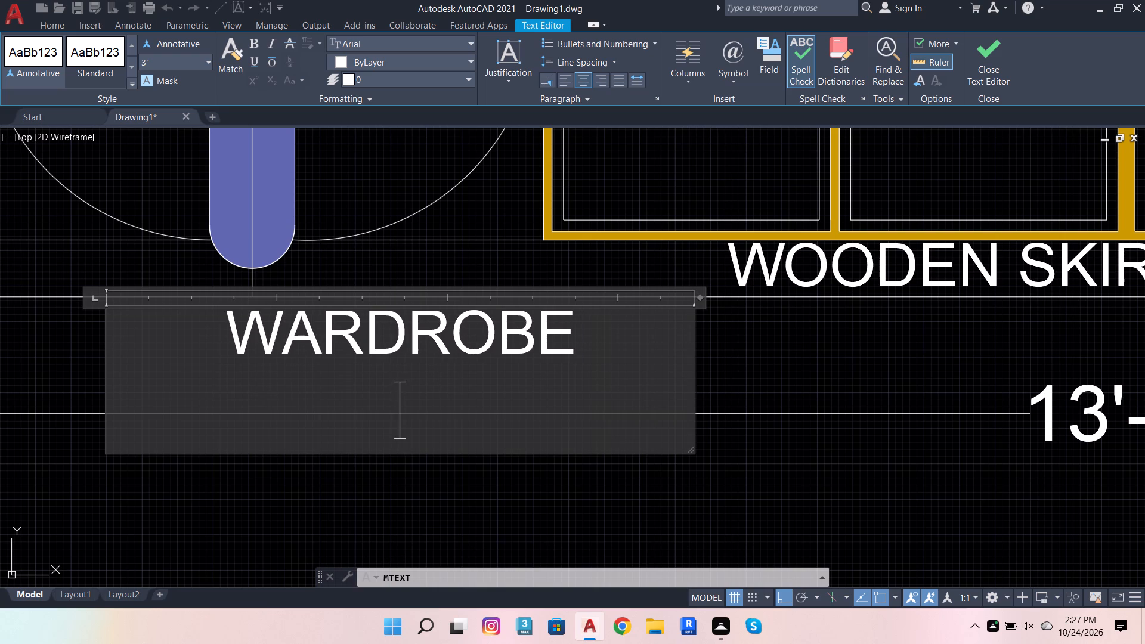
{"action": "type", "text": "ELE"}
{"action": "type", "text": "VATIO"}
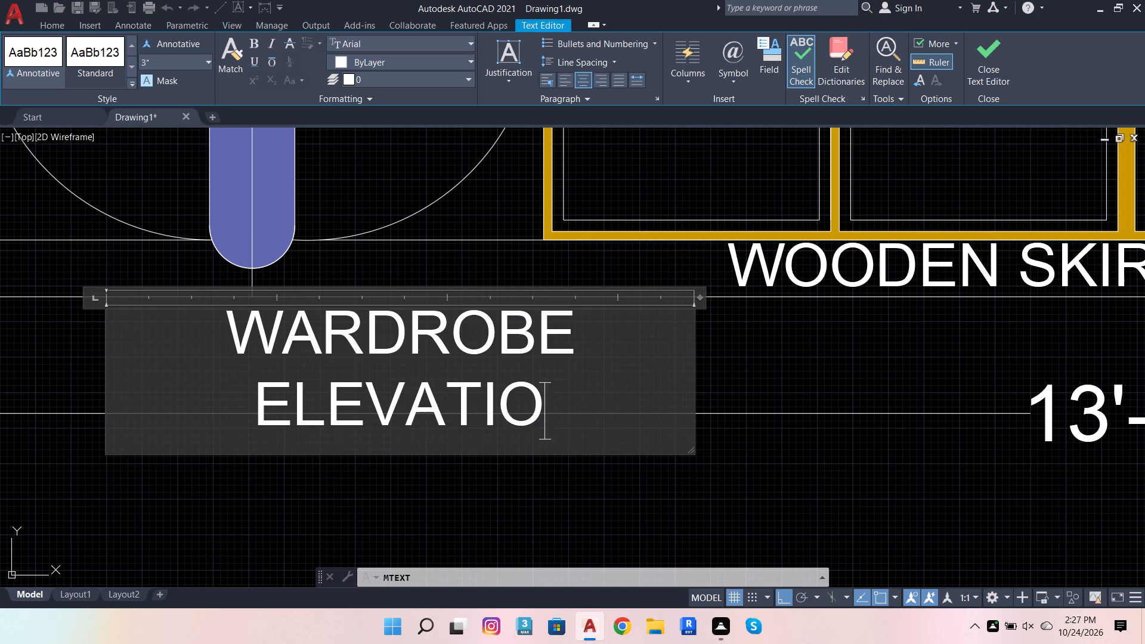
{"action": "type", "text": "N"}
{"action": "key", "text": "space"}
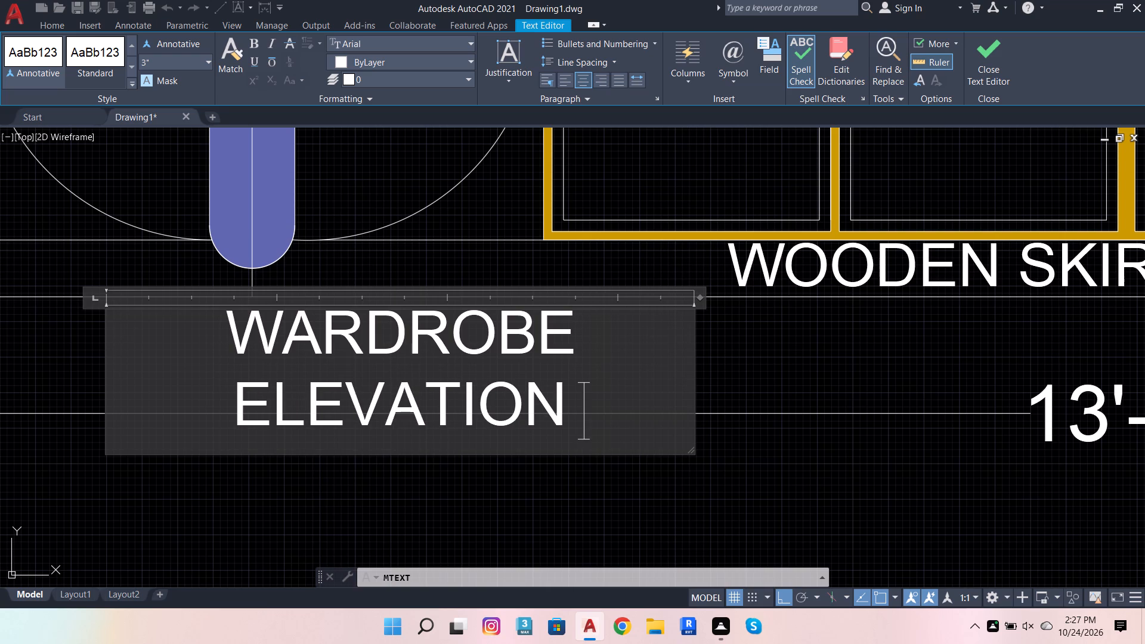
{"action": "type", "text": "PLAN"}
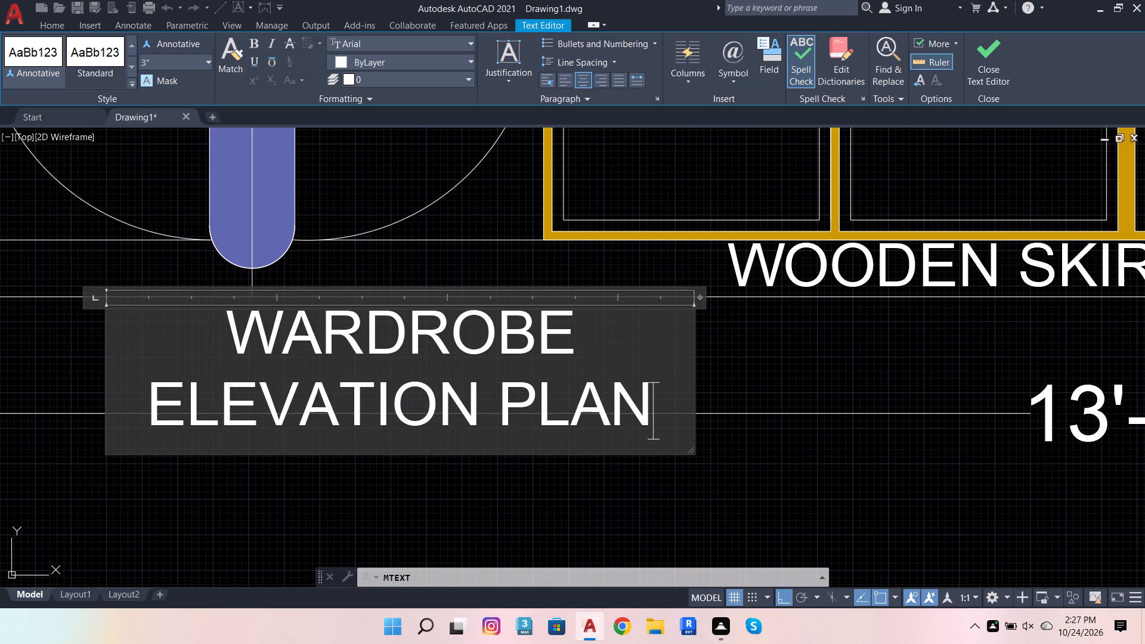
{"action": "scroll", "coordinate": [539, 320], "scroll_direction": "down", "scroll_amount": 3}
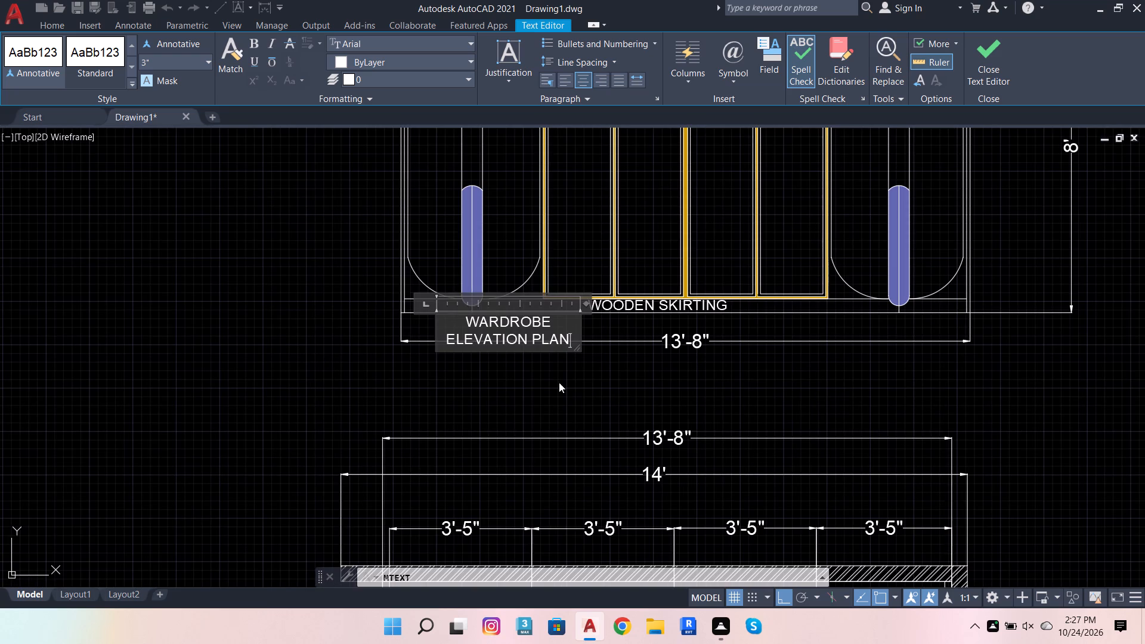
{"action": "left_click", "coordinate": [559, 377]}
Place a centre-aligned multiline text box inside the plan view's leftmost 3'-5" bay, below the hatched wall.
{"action": "scroll", "coordinate": [550, 351], "scroll_direction": "down", "scroll_amount": 2}
{"action": "scroll", "coordinate": [561, 363], "scroll_direction": "up", "scroll_amount": 1}
{"action": "scroll", "coordinate": [565, 330], "scroll_direction": "down", "scroll_amount": 1}
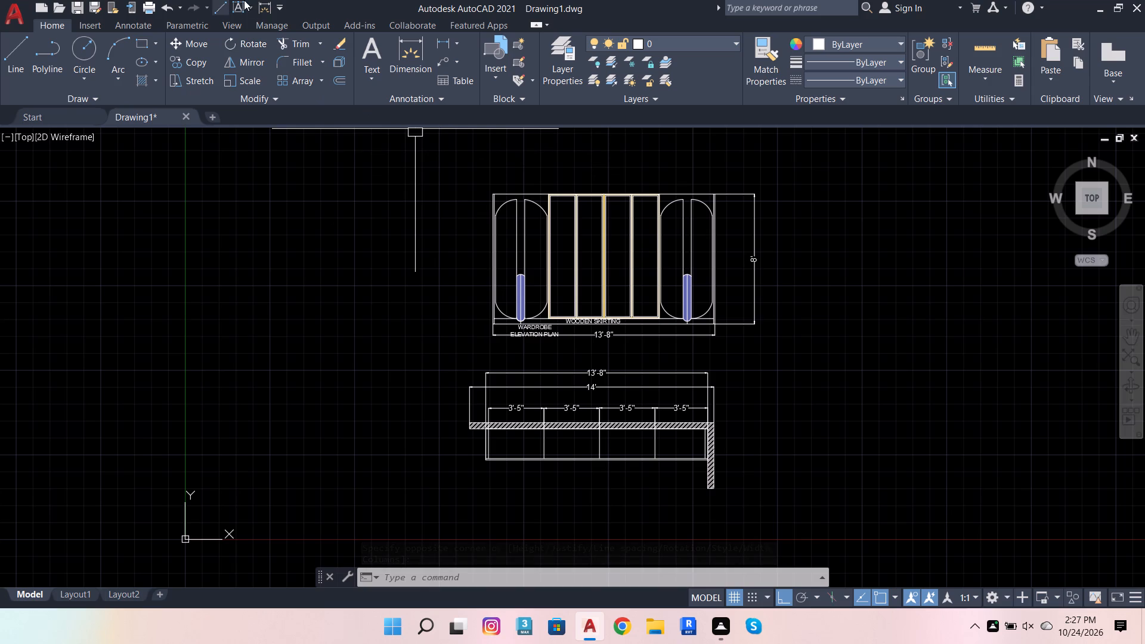
{"action": "left_click", "coordinate": [363, 46]}
{"action": "scroll", "coordinate": [561, 469], "scroll_direction": "up", "scroll_amount": 3}
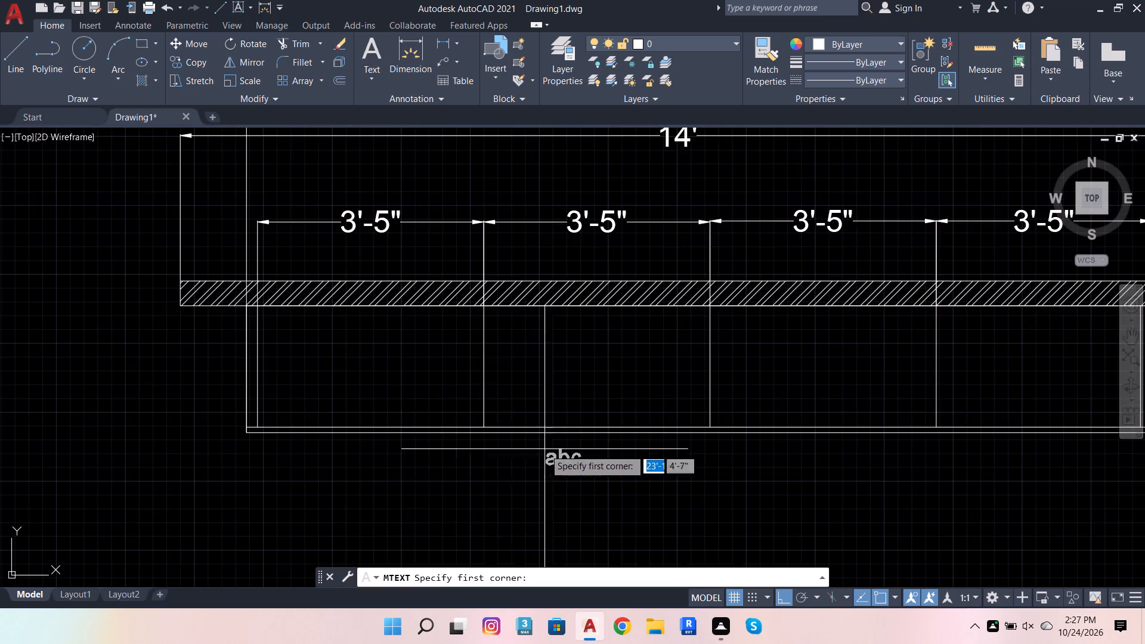
{"action": "scroll", "coordinate": [400, 400], "scroll_direction": "up", "scroll_amount": 1}
{"action": "left_click", "coordinate": [206, 320]}
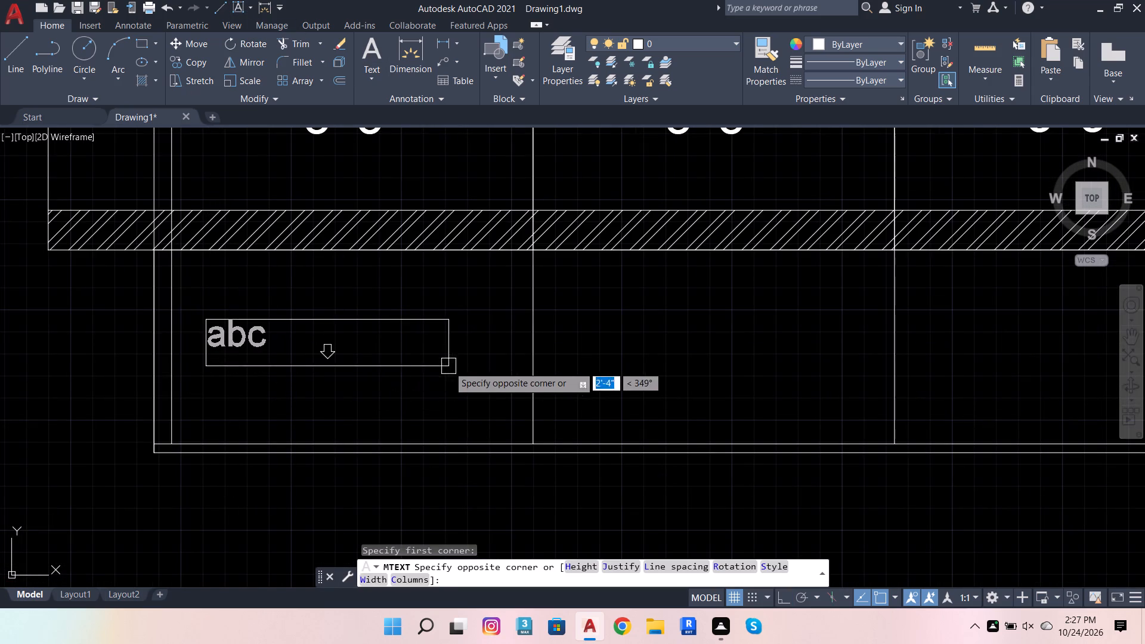
{"action": "left_click", "coordinate": [490, 367]}
{"action": "scroll", "coordinate": [271, 335], "scroll_direction": "up", "scroll_amount": 1}
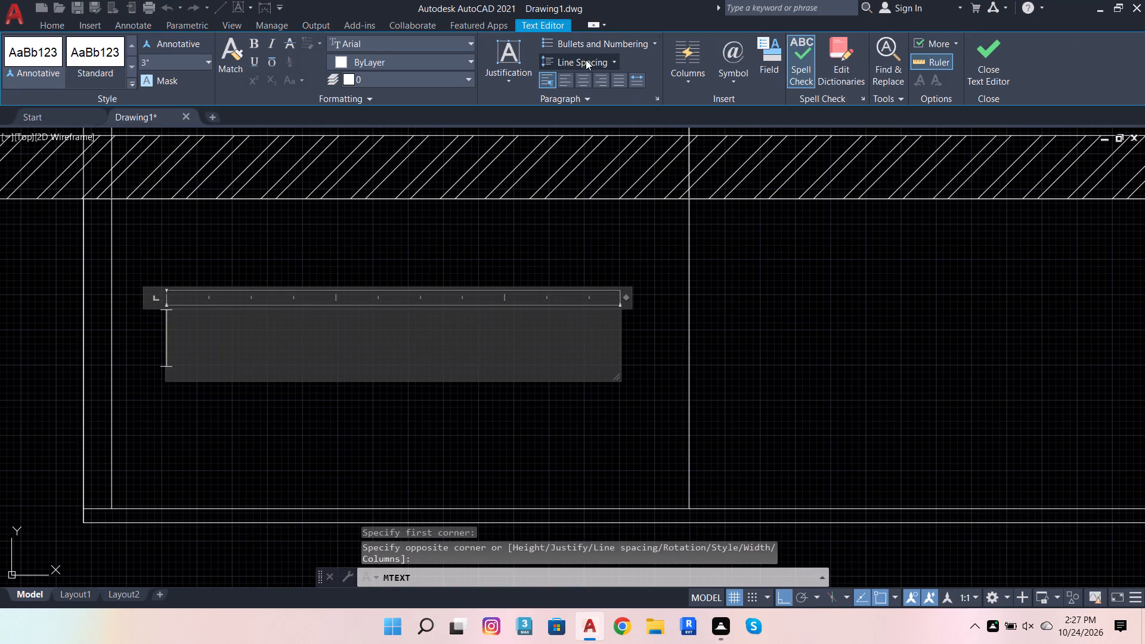
{"action": "left_click", "coordinate": [582, 79]}
{"action": "scroll", "coordinate": [346, 357], "scroll_direction": "up", "scroll_amount": 2}
{"action": "left_click", "coordinate": [346, 357]}
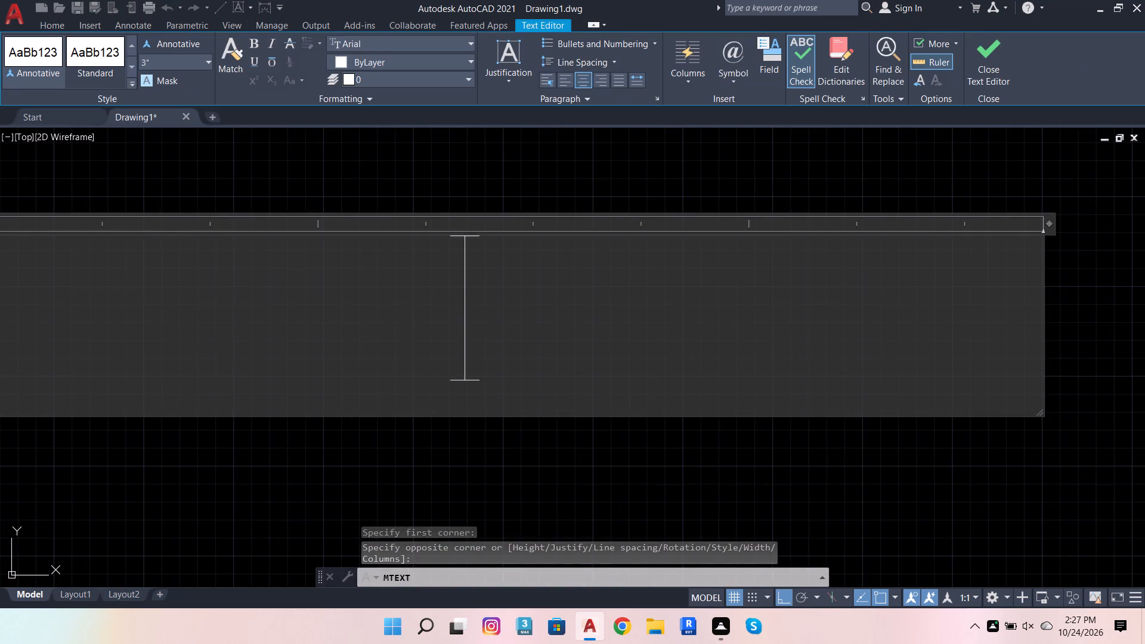
{"action": "scroll", "coordinate": [574, 348], "scroll_direction": "down", "scroll_amount": 3}
{"action": "scroll", "coordinate": [468, 360], "scroll_direction": "up", "scroll_amount": 2}
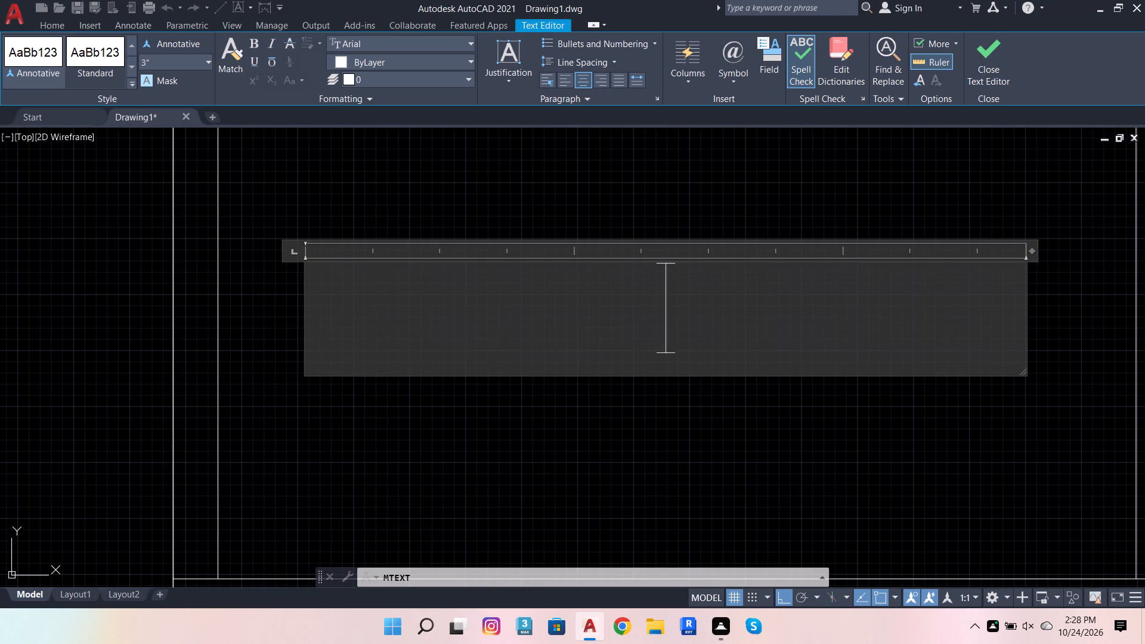
Enter the two-line label PU FINISH / 2 SHUTTERS in the plan's leftmost bay.
{"action": "type", "text": "PU"}
{"action": "key", "text": "space"}
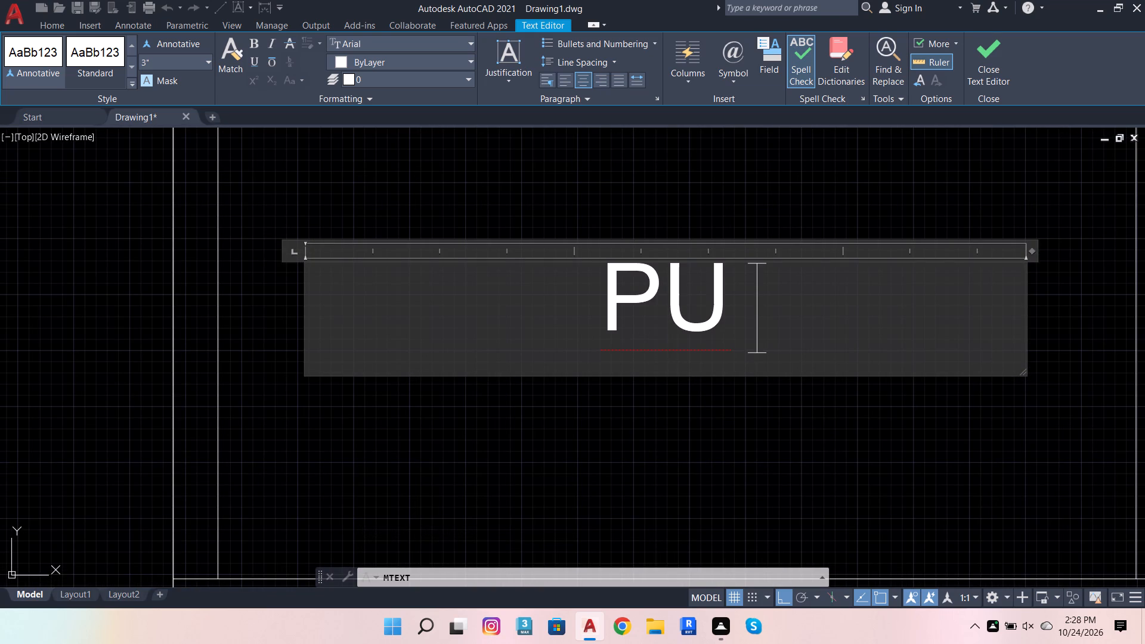
{"action": "type", "text": "FINI"}
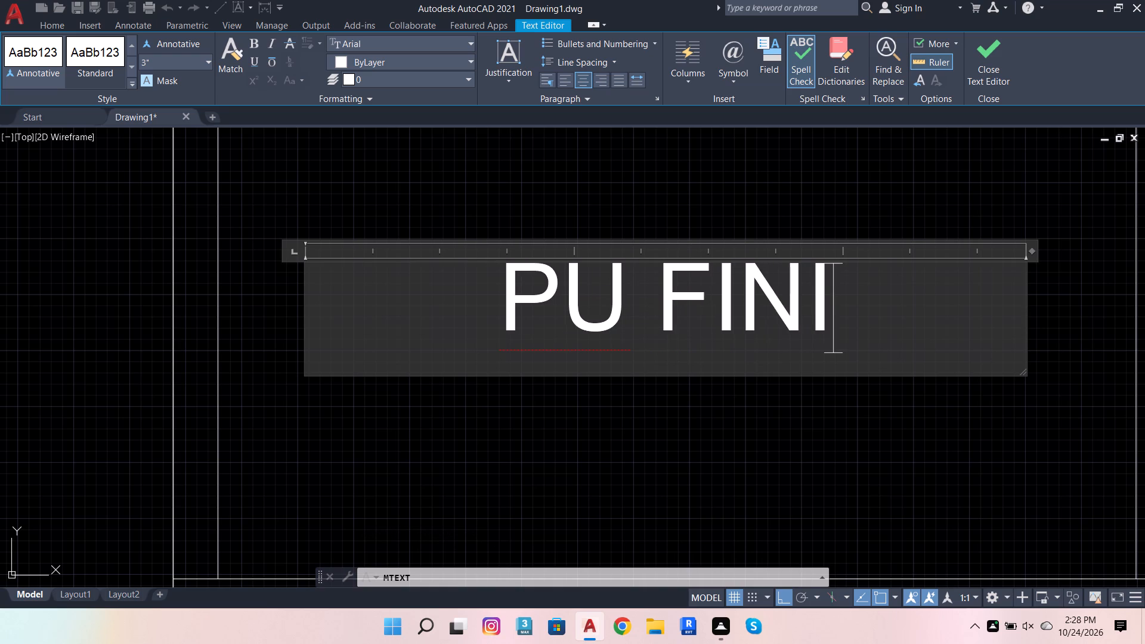
{"action": "type", "text": "SH"}
{"action": "key", "text": "space"}
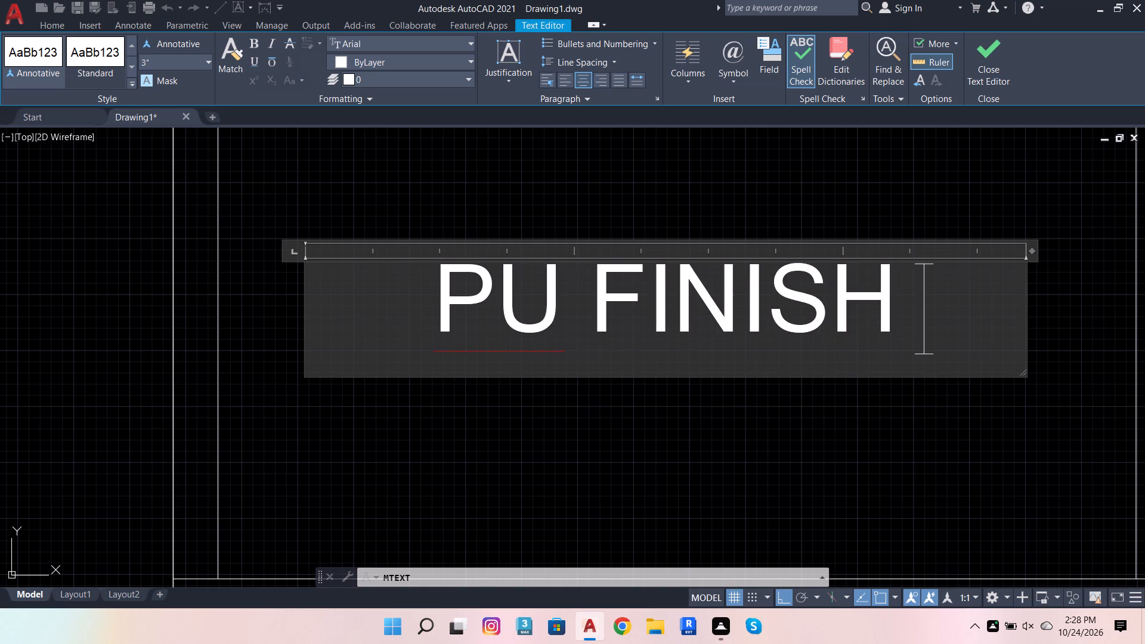
{"action": "key", "text": "Return"}
{"action": "key", "text": "2"}
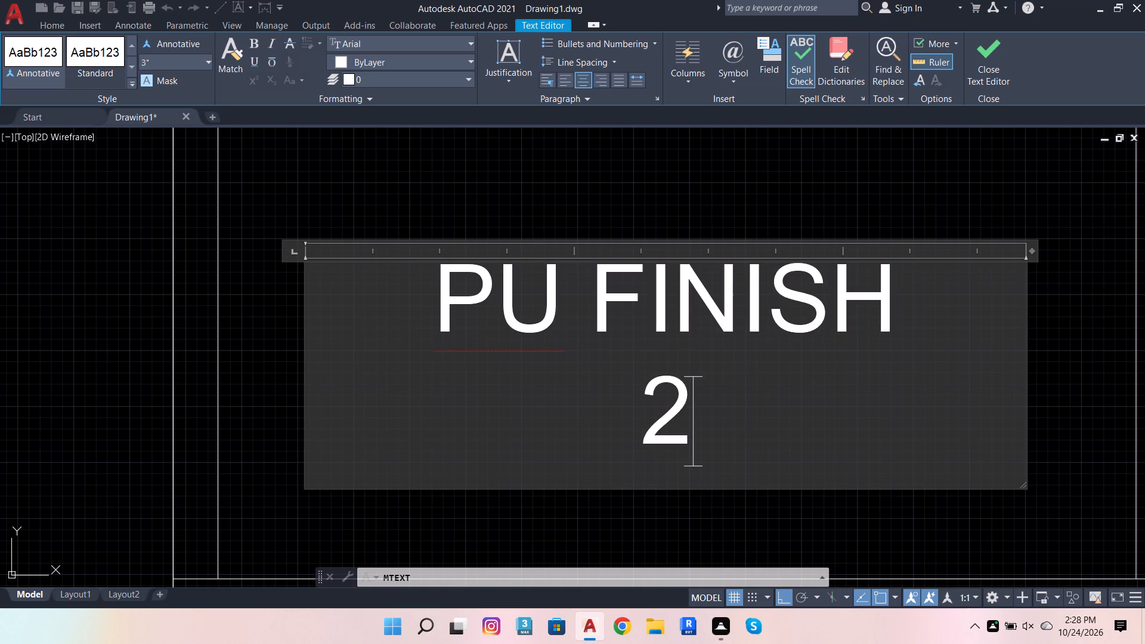
{"action": "key", "text": "space"}
{"action": "type", "text": "SHUTT"}
{"action": "type", "text": "ERS"}
{"action": "scroll", "coordinate": [485, 345], "scroll_direction": "down", "scroll_amount": 3}
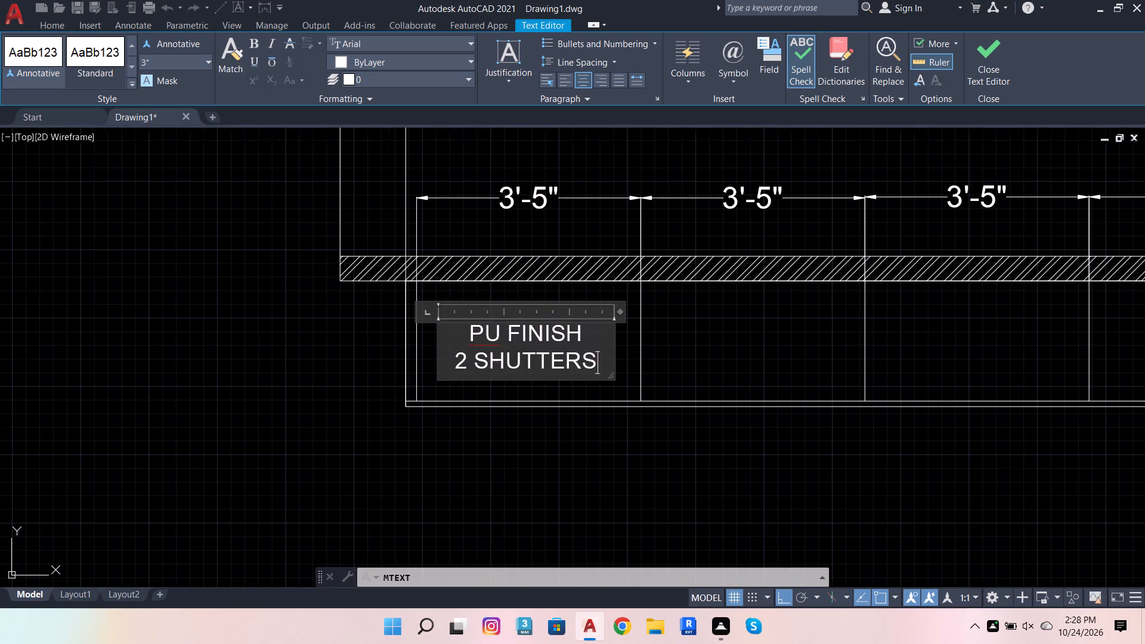
{"action": "left_click", "coordinate": [421, 416]}
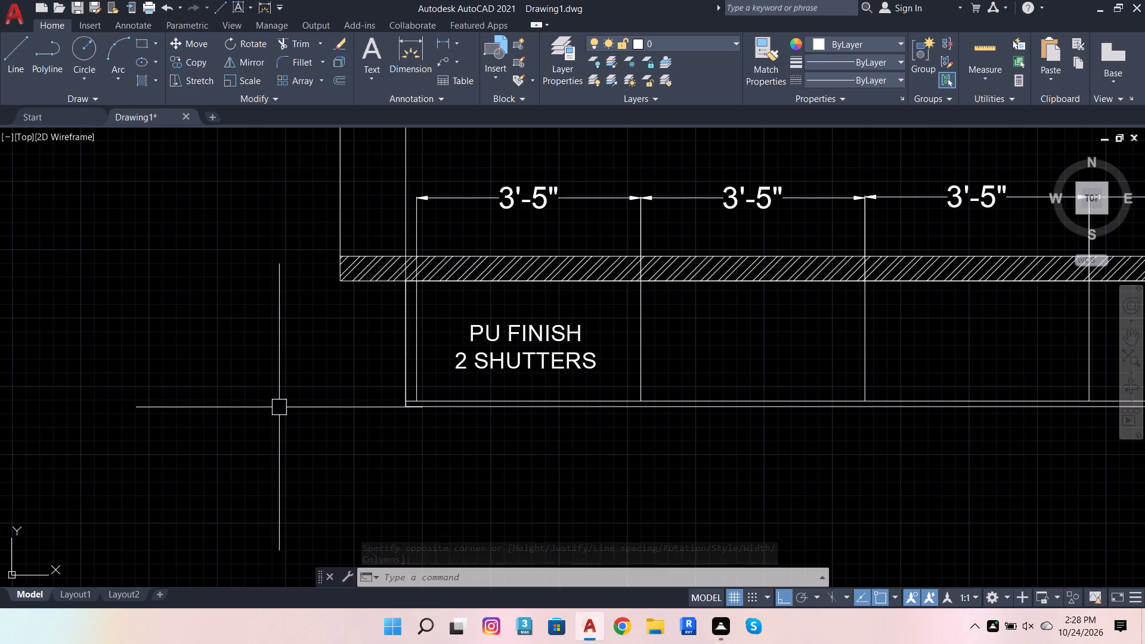
Copy the PU FINISH 2 SHUTTERS label horizontally about 10'-4" into the plan's rightmost bay.
{"action": "left_click", "coordinate": [544, 344]}
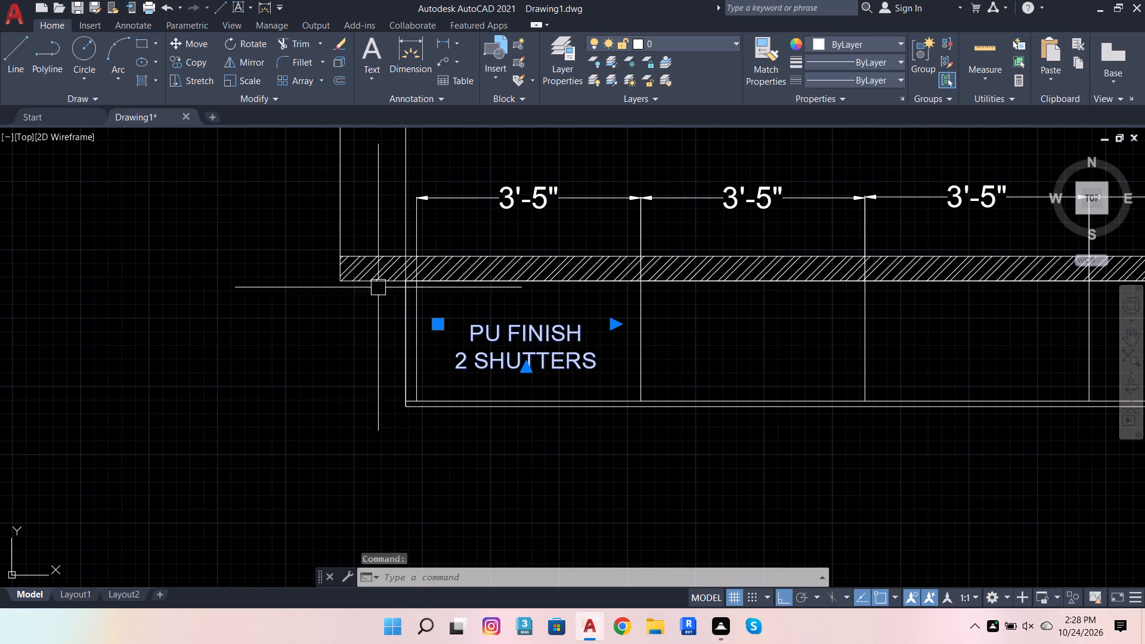
{"action": "left_click", "coordinate": [196, 64]}
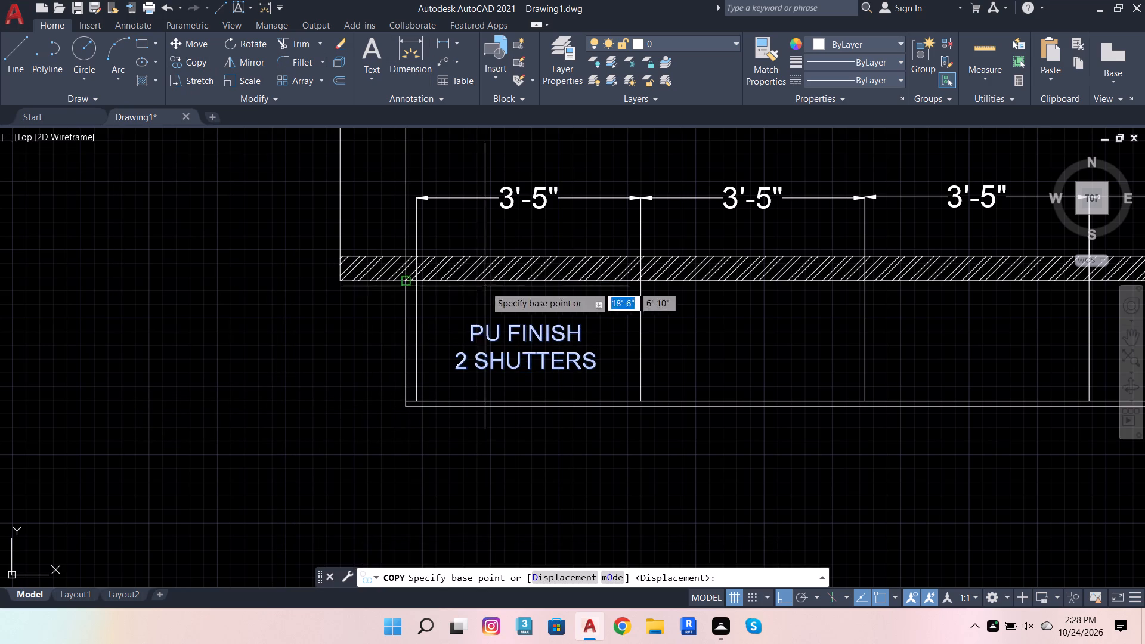
{"action": "left_click", "coordinate": [505, 335]}
{"action": "scroll", "coordinate": [282, 334], "scroll_direction": "down", "scroll_amount": 4}
{"action": "scroll", "coordinate": [383, 333], "scroll_direction": "up", "scroll_amount": 2}
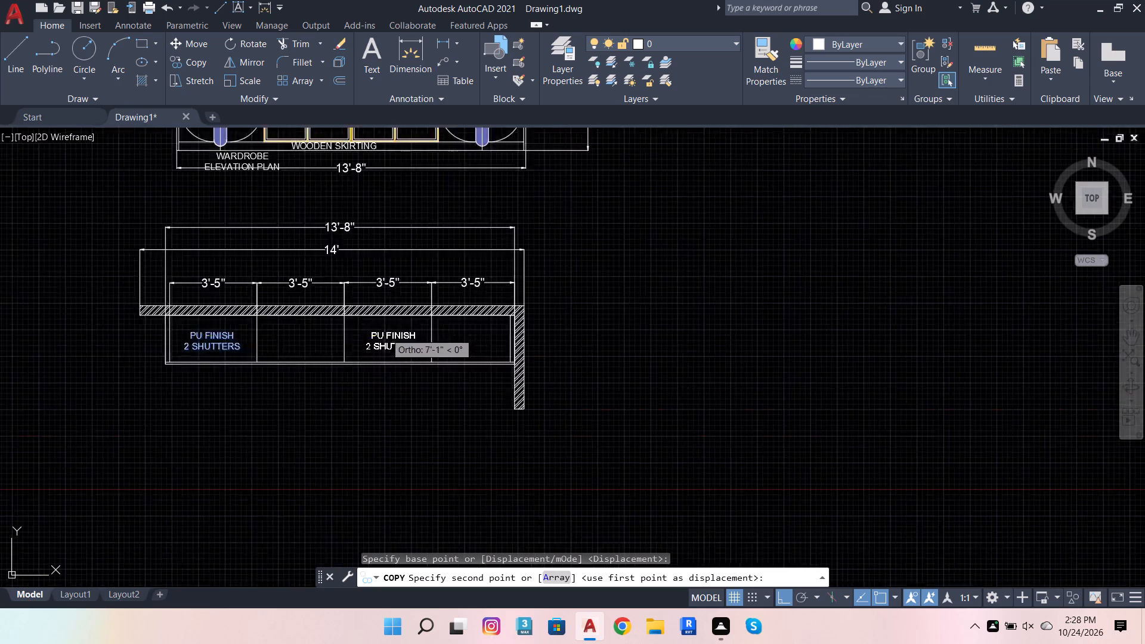
{"action": "scroll", "coordinate": [386, 333], "scroll_direction": "up", "scroll_amount": 2}
{"action": "left_click", "coordinate": [569, 356]}
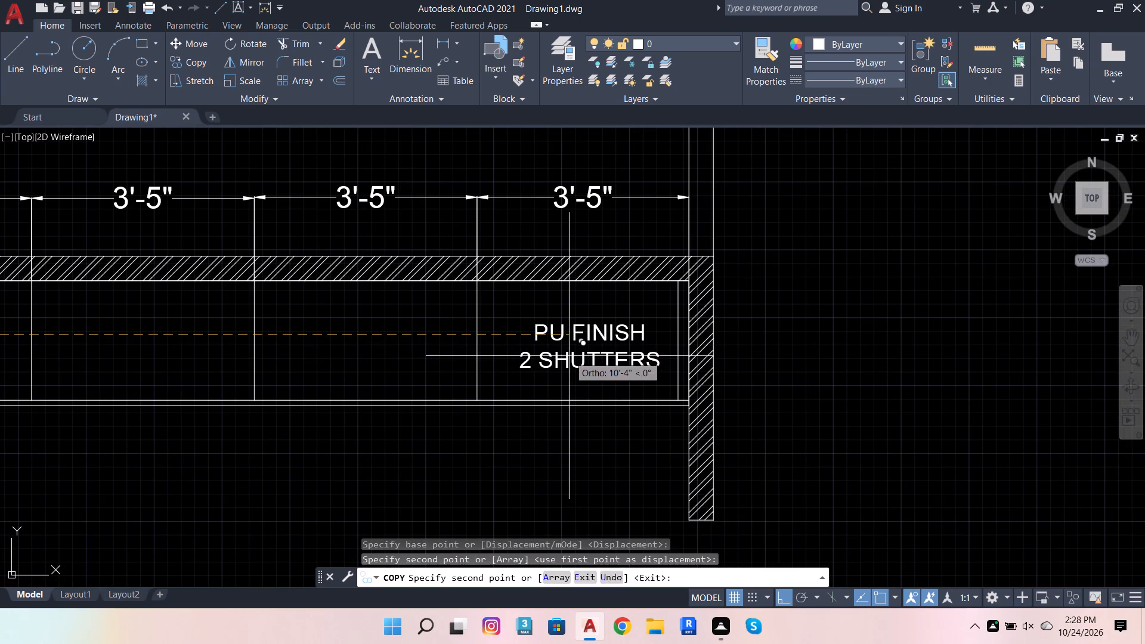
Place a centre-aligned multiline text box inside the plan view's second 3'-5" bay from the left, below the hatched wall.
{"action": "key", "text": "Escape"}
{"action": "scroll", "coordinate": [607, 367], "scroll_direction": "down", "scroll_amount": 1}
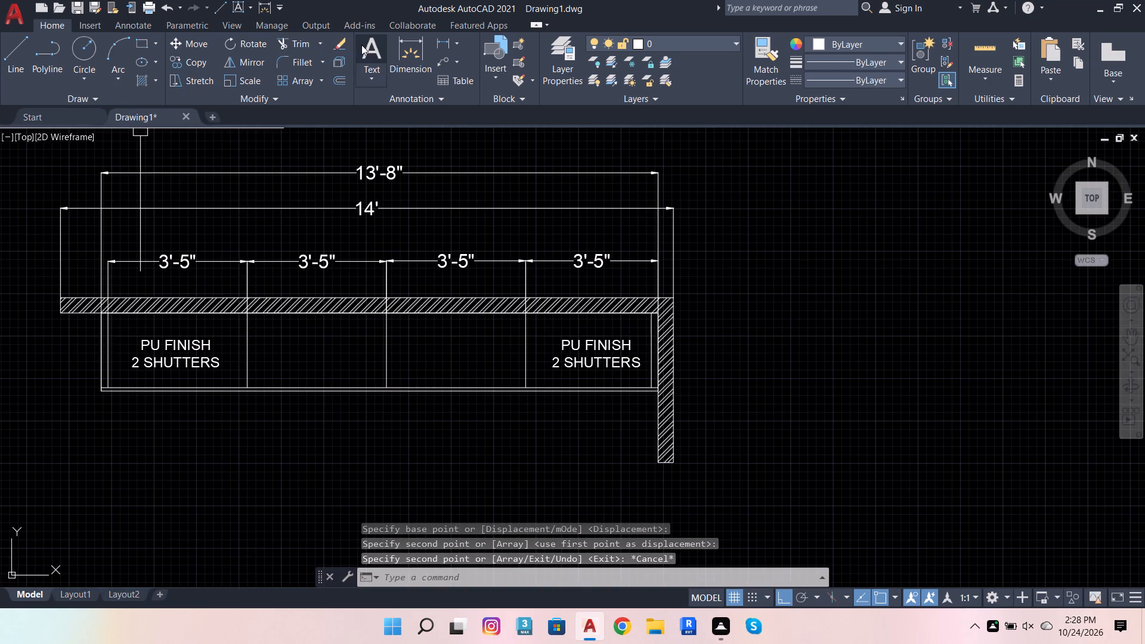
{"action": "left_click", "coordinate": [363, 45]}
{"action": "scroll", "coordinate": [284, 358], "scroll_direction": "up", "scroll_amount": 3}
{"action": "left_click", "coordinate": [213, 274]}
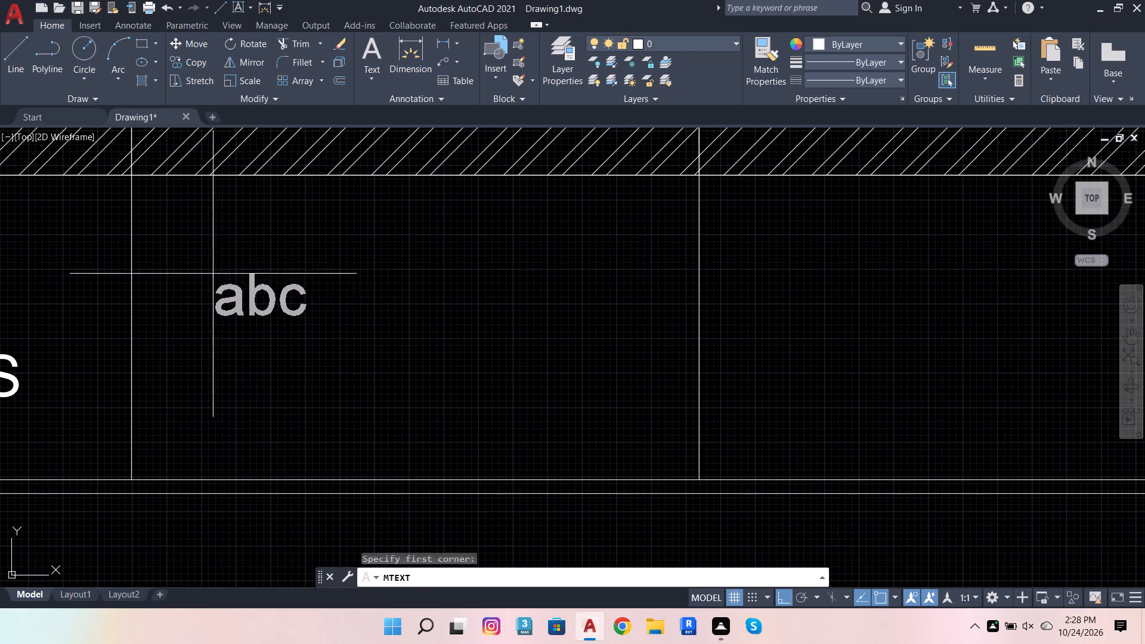
{"action": "left_click", "coordinate": [655, 407]}
{"action": "scroll", "coordinate": [431, 321], "scroll_direction": "up", "scroll_amount": 1}
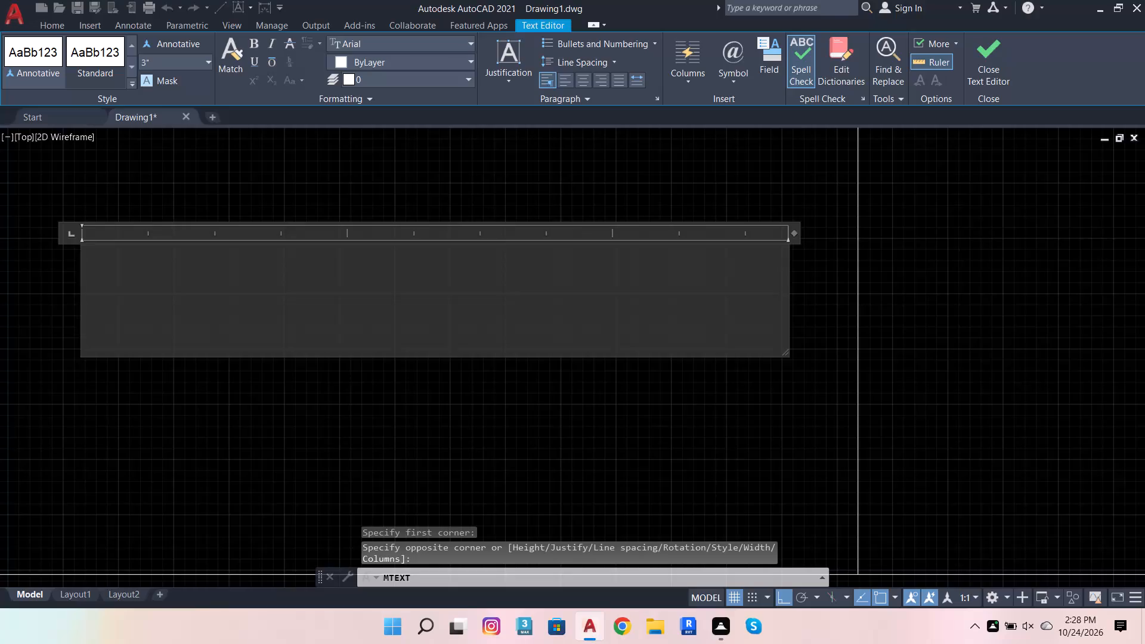
{"action": "left_click", "coordinate": [583, 82]}
{"action": "left_click", "coordinate": [457, 306]}
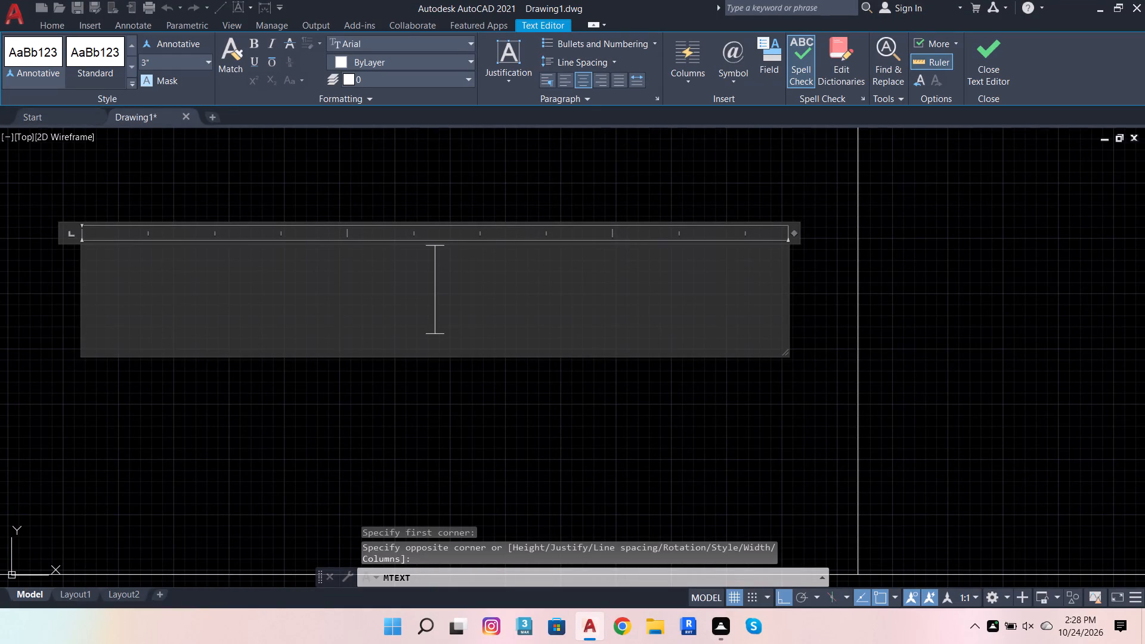
{"action": "scroll", "coordinate": [680, 305], "scroll_direction": "down", "scroll_amount": 4}
{"action": "scroll", "coordinate": [658, 314], "scroll_direction": "up", "scroll_amount": 3}
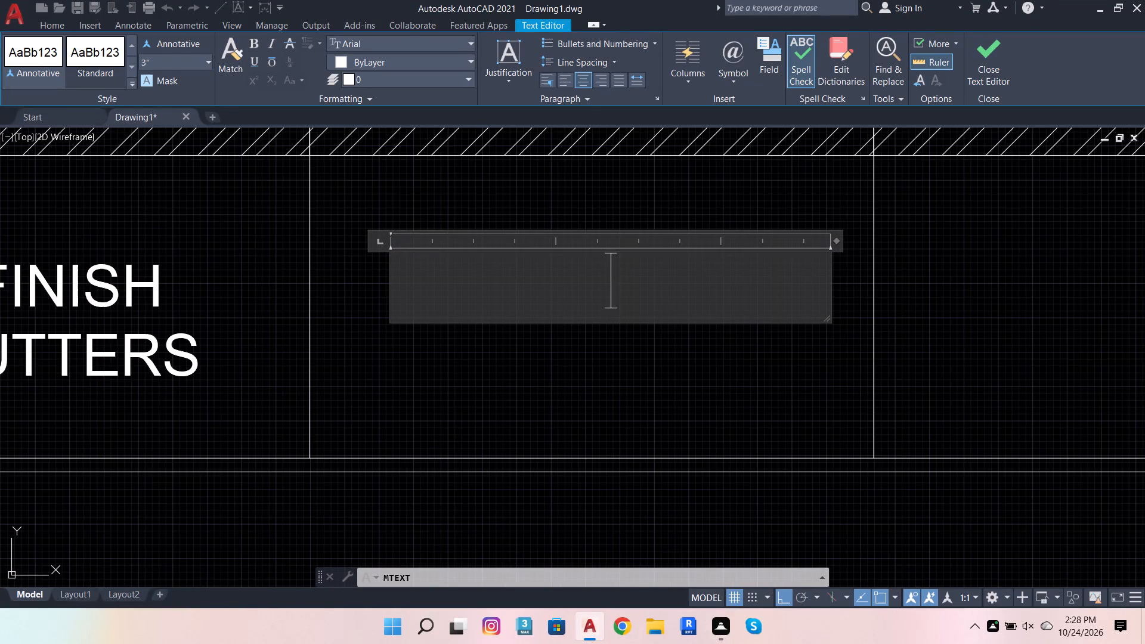
Enter the two-line label GLASS FINISH / 2 SHUTTERS in the plan's second bay.
{"action": "type", "text": "GLASS"}
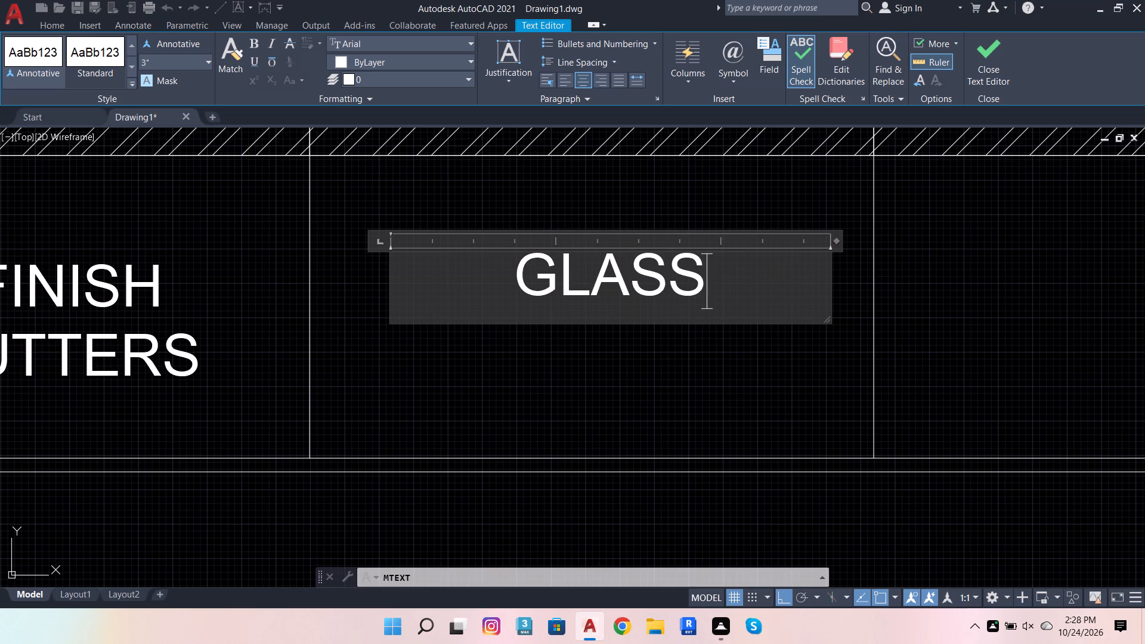
{"action": "key", "text": "space"}
{"action": "type", "text": "FINI"}
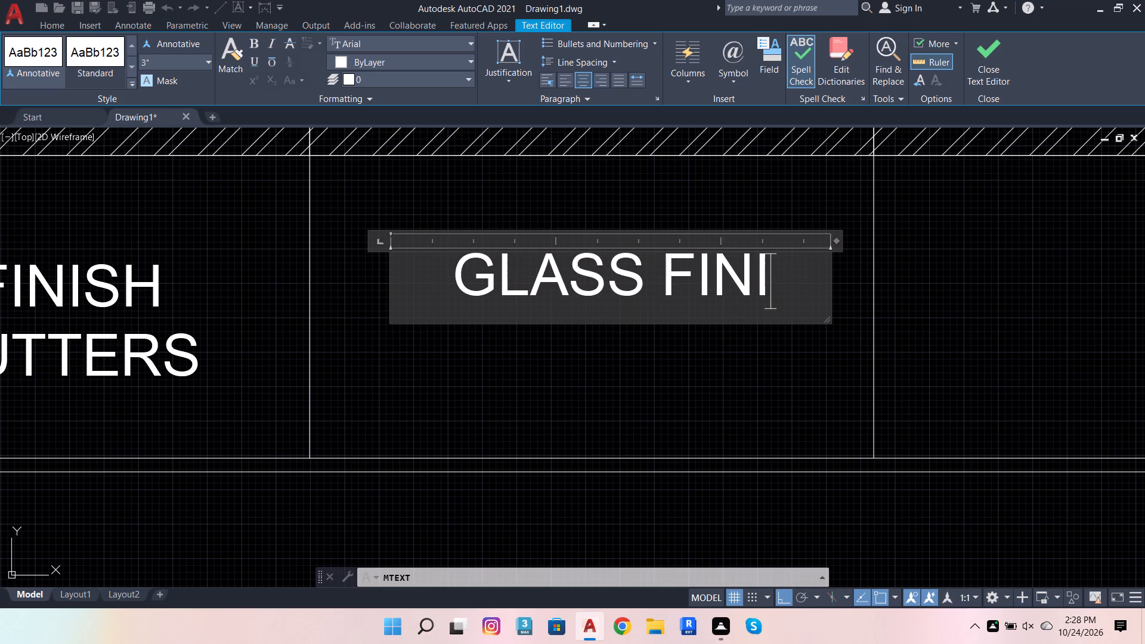
{"action": "type", "text": "SH"}
{"action": "key", "text": "space"}
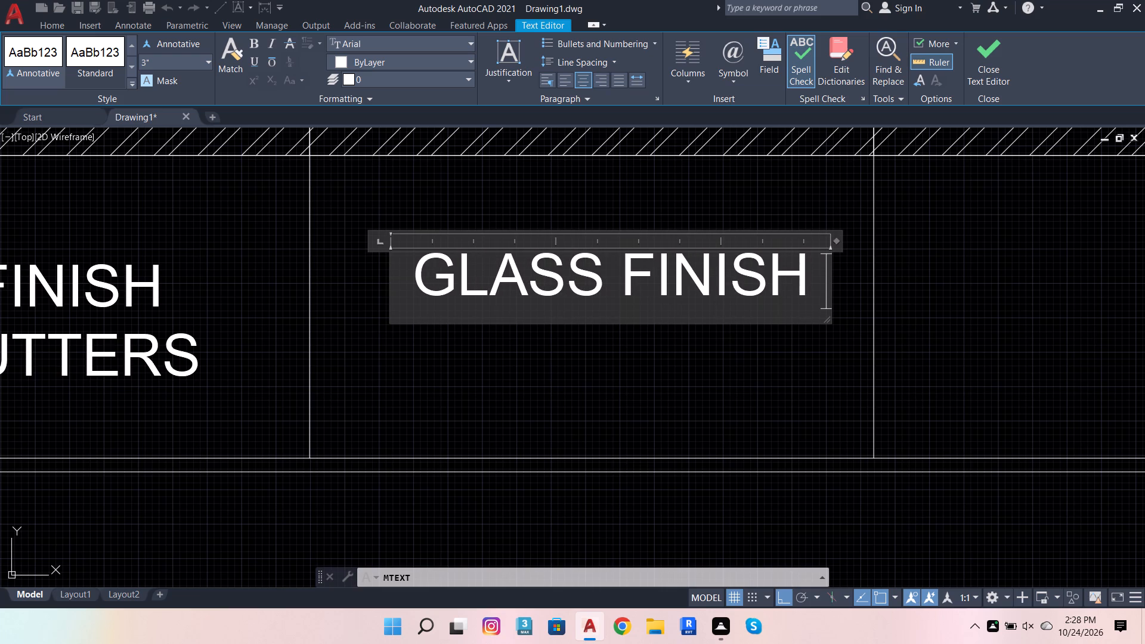
{"action": "key", "text": "Return"}
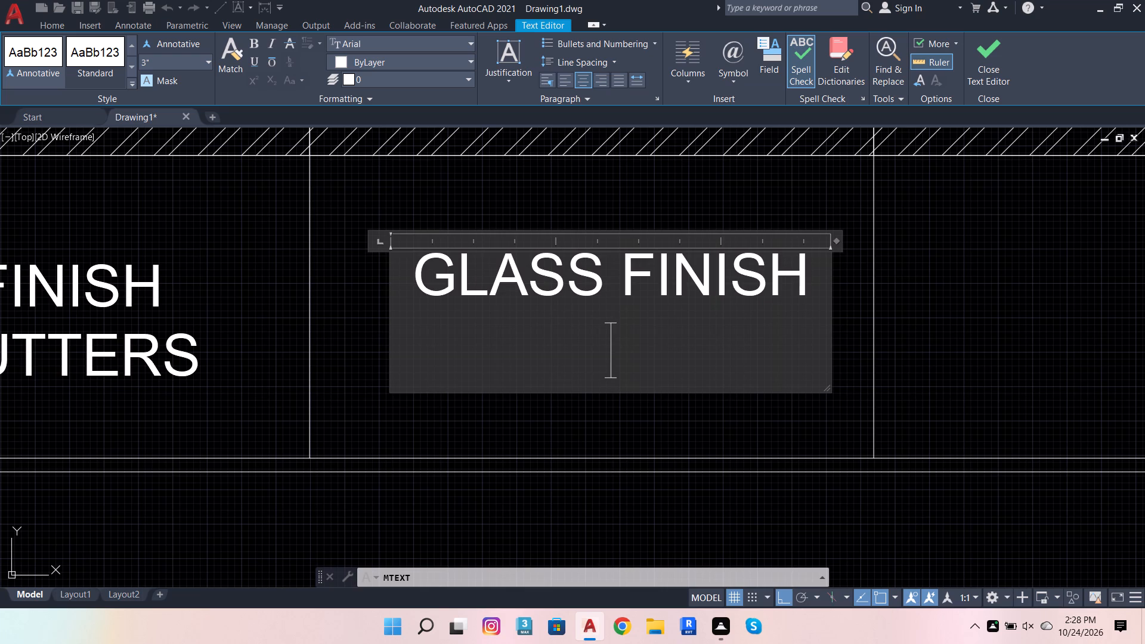
{"action": "type", "text": "2"}
{"action": "key", "text": "space"}
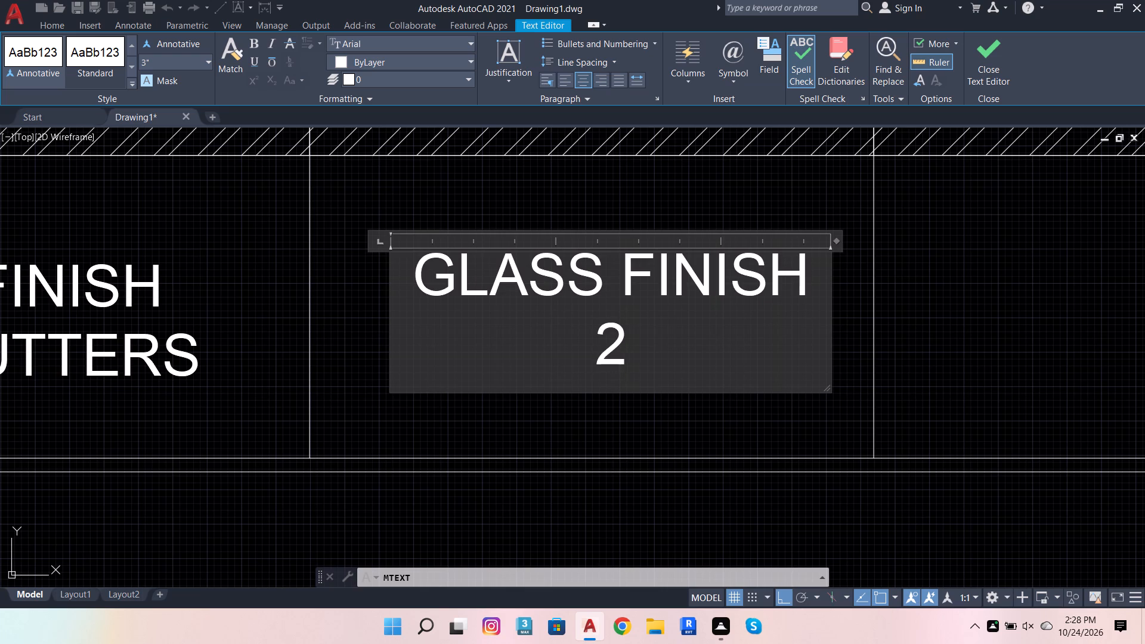
{"action": "type", "text": "SHUTT"}
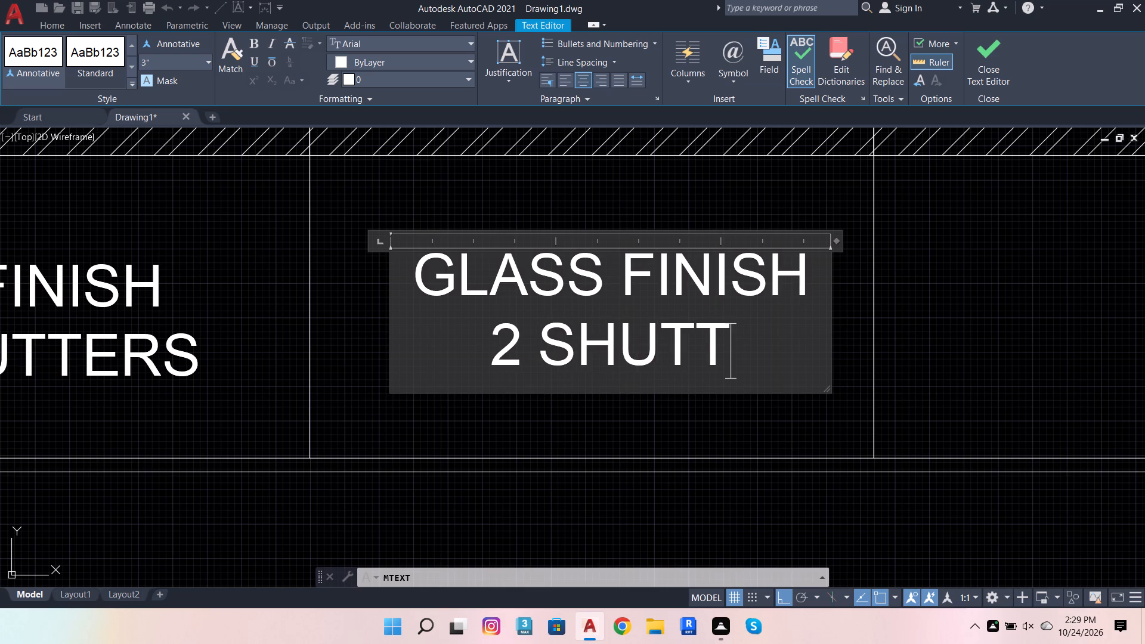
{"action": "key", "text": "e"}
{"action": "type", "text": "RS"}
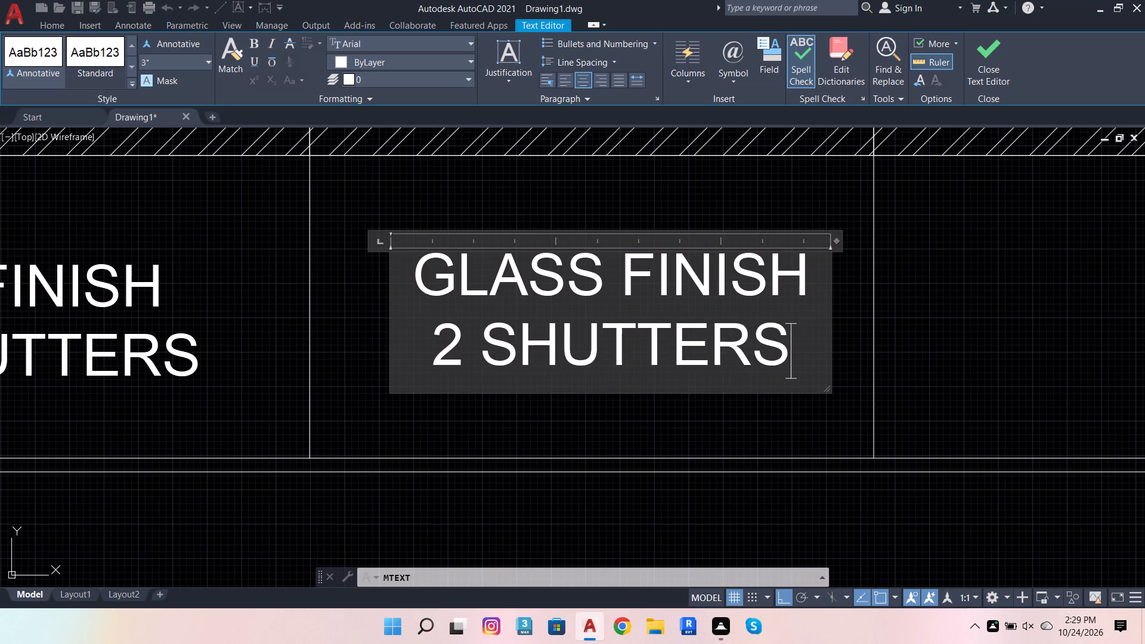
{"action": "left_click", "coordinate": [823, 500]}
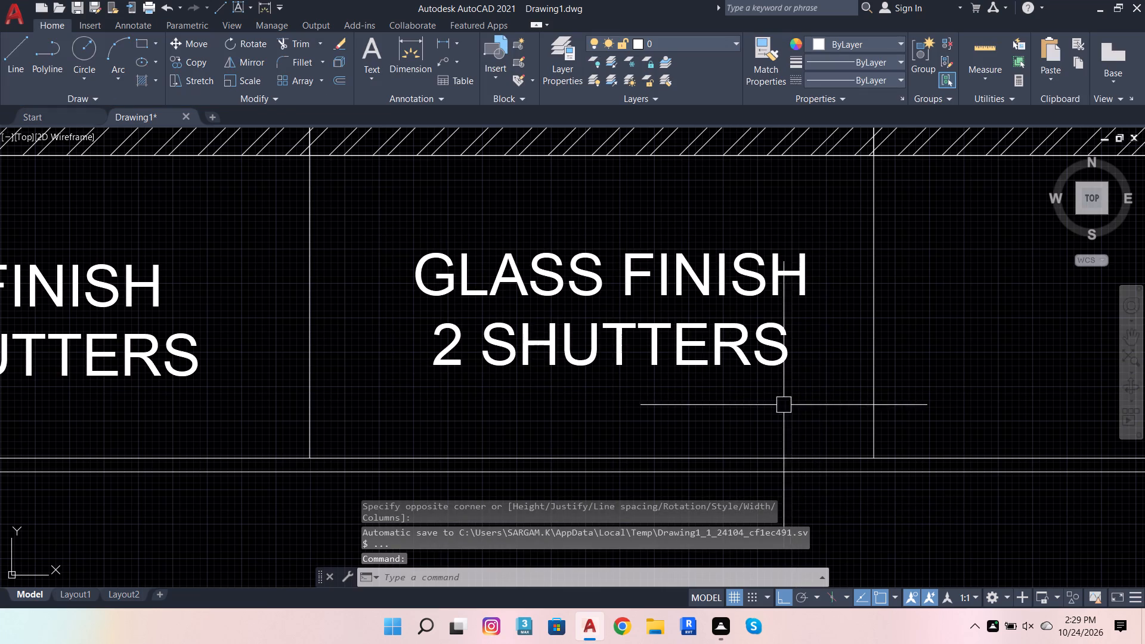
Copy the GLASS FINISH 2 SHUTTERS label horizontally into the plan's third bay.
{"action": "left_click", "coordinate": [770, 339]}
{"action": "left_click", "coordinate": [187, 59]}
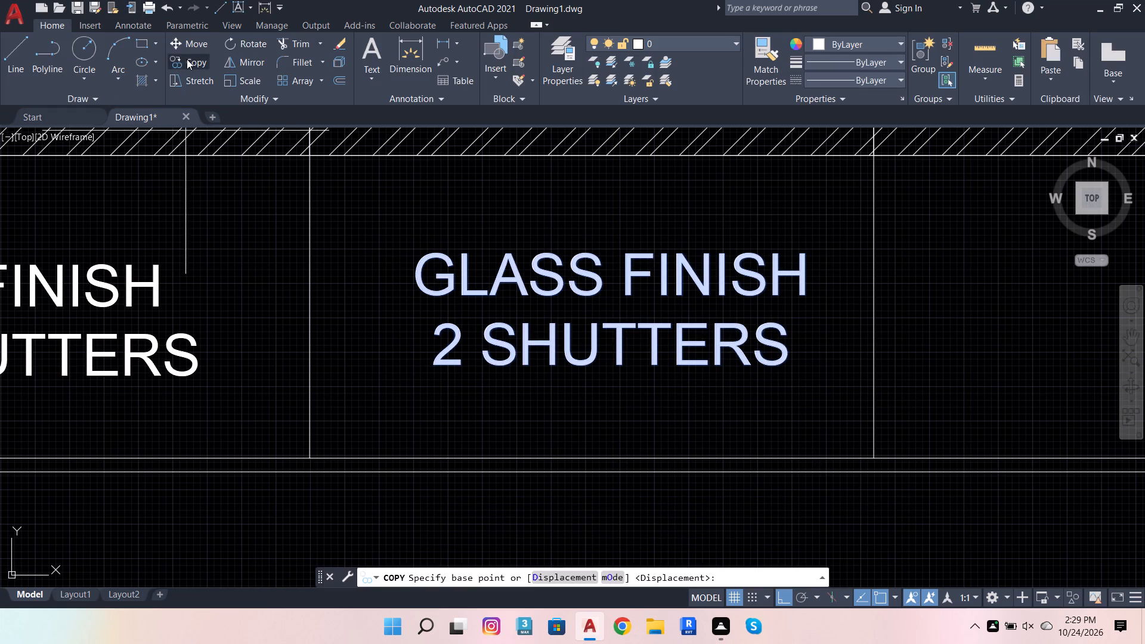
{"action": "left_click", "coordinate": [623, 287]}
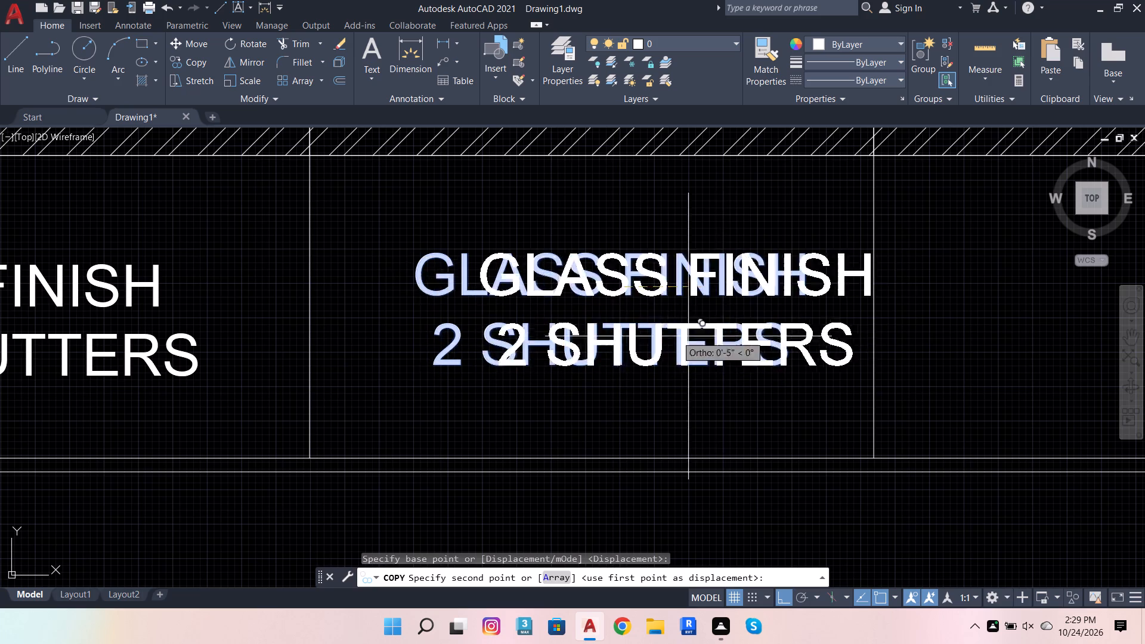
{"action": "scroll", "coordinate": [478, 337], "scroll_direction": "down", "scroll_amount": 3}
{"action": "scroll", "coordinate": [582, 328], "scroll_direction": "up", "scroll_amount": 2}
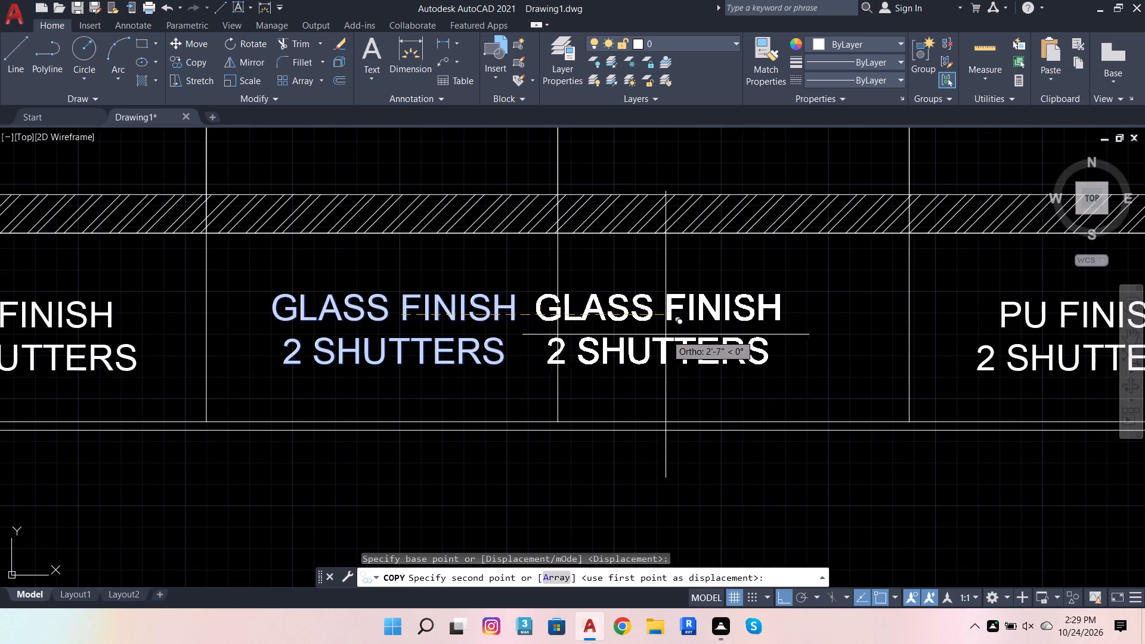
{"action": "left_click", "coordinate": [727, 331]}
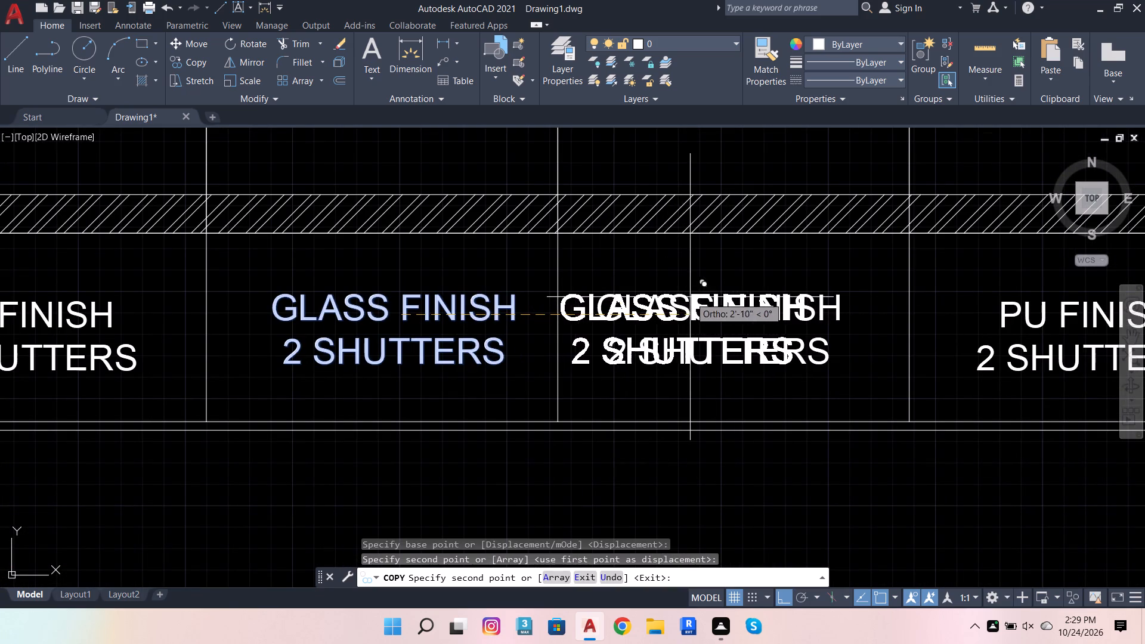
{"action": "key", "text": "Escape"}
Place a centre-aligned multiline text box below the middle two bays of the plan view.
{"action": "scroll", "coordinate": [604, 351], "scroll_direction": "down", "scroll_amount": 3}
{"action": "scroll", "coordinate": [693, 366], "scroll_direction": "up", "scroll_amount": 1}
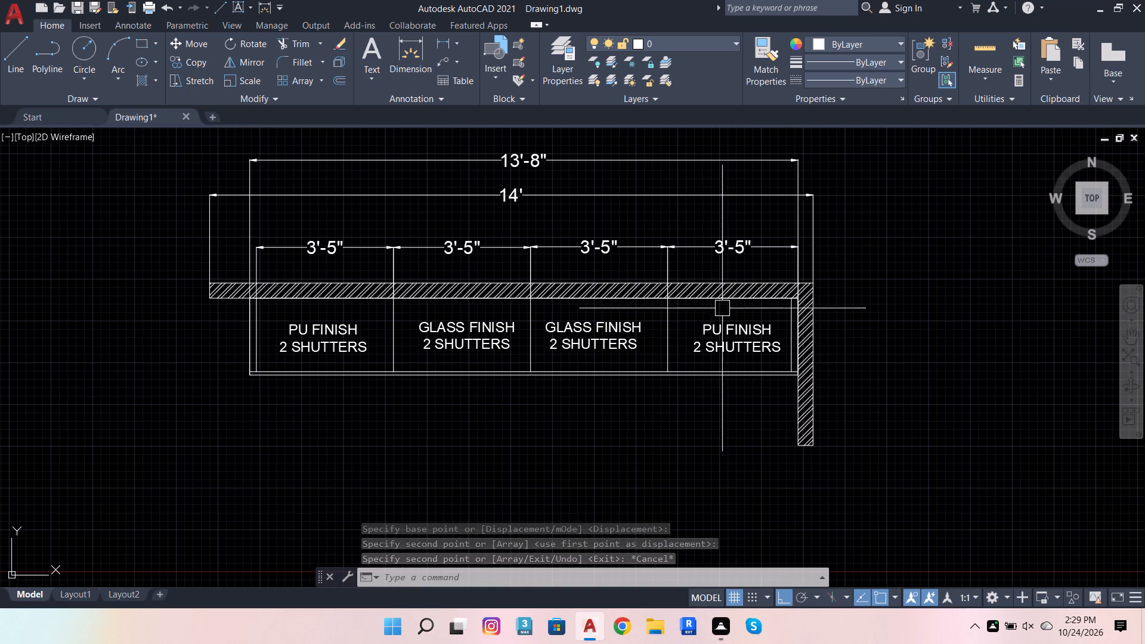
{"action": "left_click", "coordinate": [374, 53]}
{"action": "scroll", "coordinate": [410, 443], "scroll_direction": "up", "scroll_amount": 1}
{"action": "left_click", "coordinate": [392, 375]}
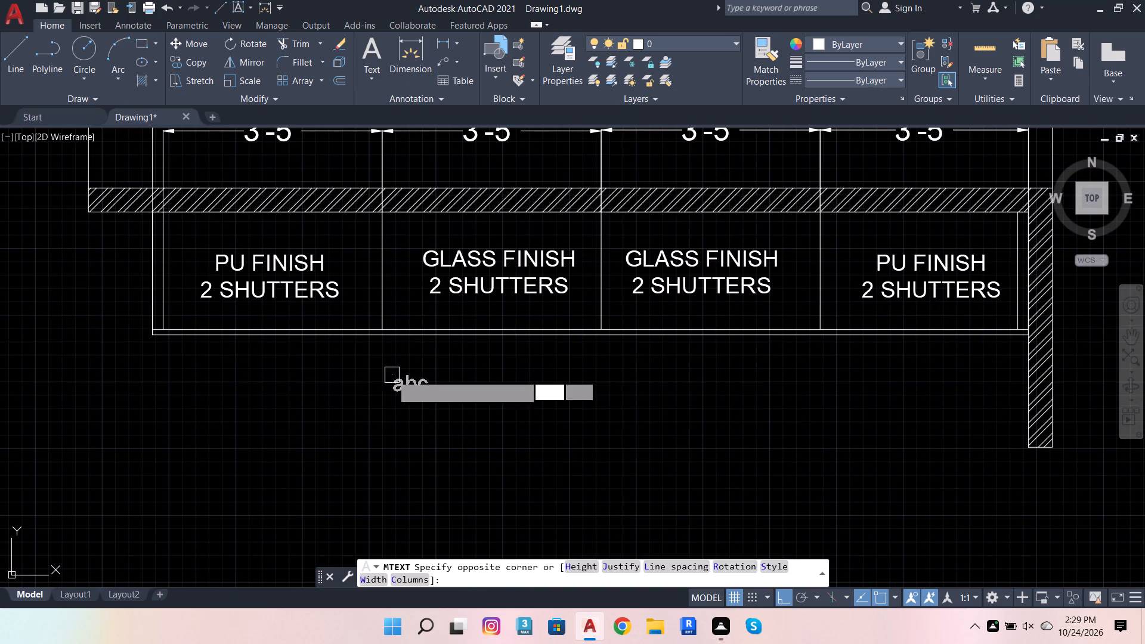
{"action": "left_click", "coordinate": [783, 416]}
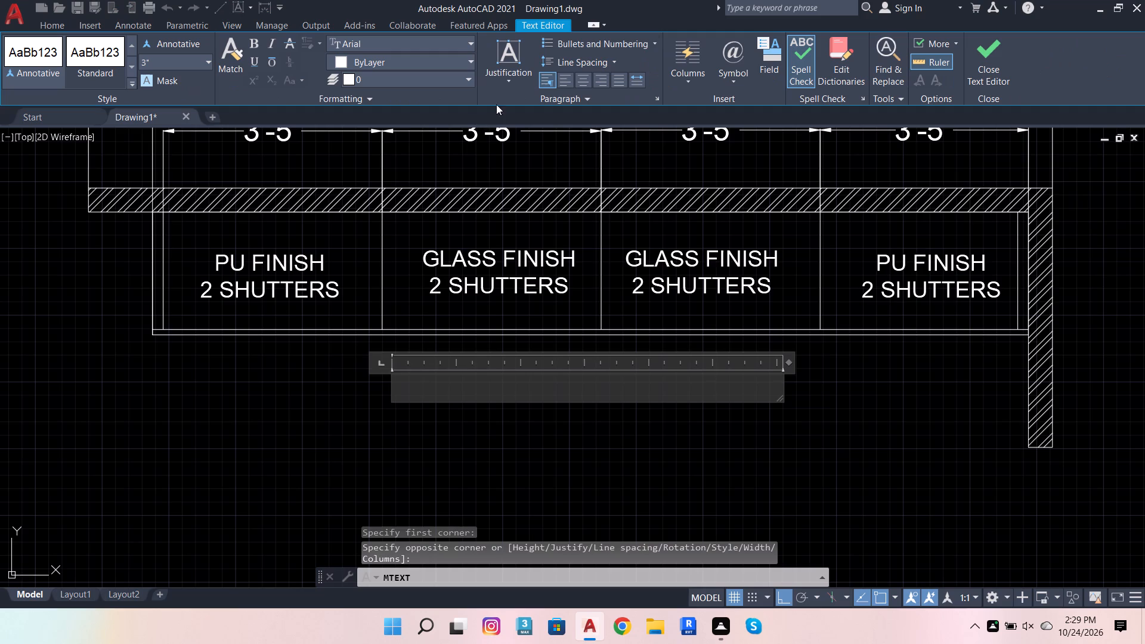
{"action": "left_click", "coordinate": [584, 80]}
{"action": "left_click", "coordinate": [552, 394]}
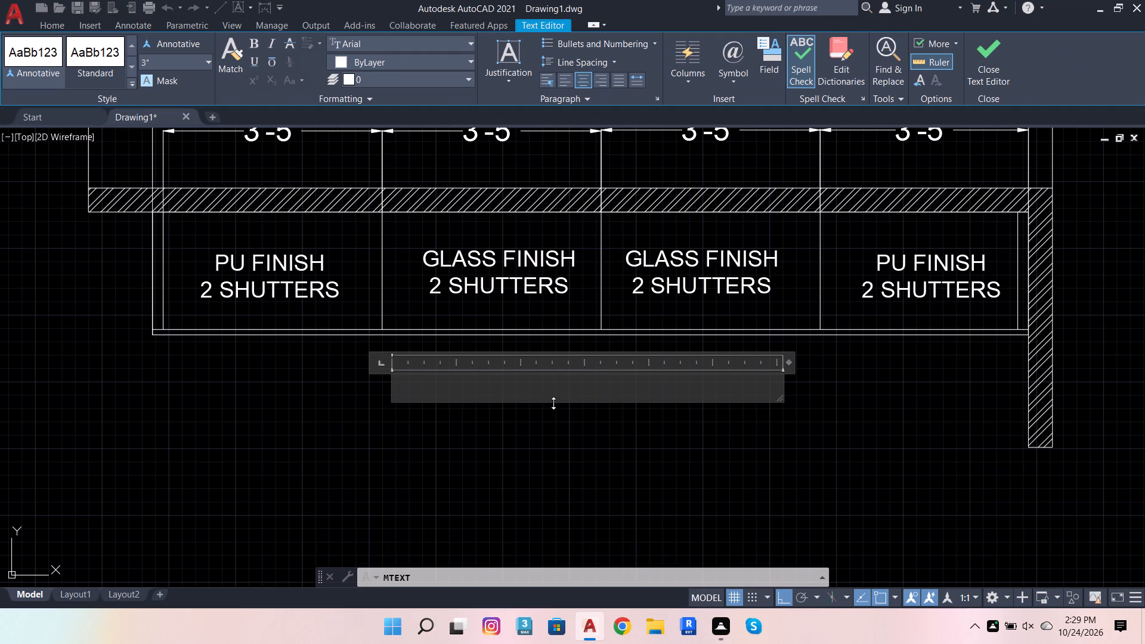
Enter the two-line title WARDROBE / TOP PLAN in the text box below the plan.
{"action": "type", "text": "WARDROBE"}
{"action": "key", "text": "space"}
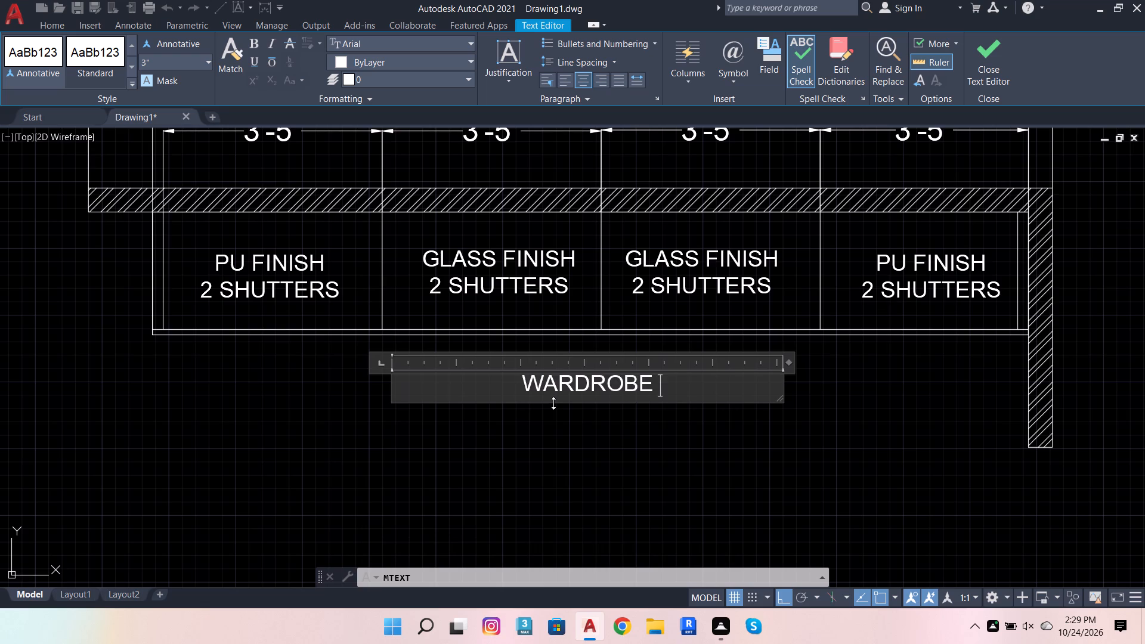
{"action": "key", "text": "Return"}
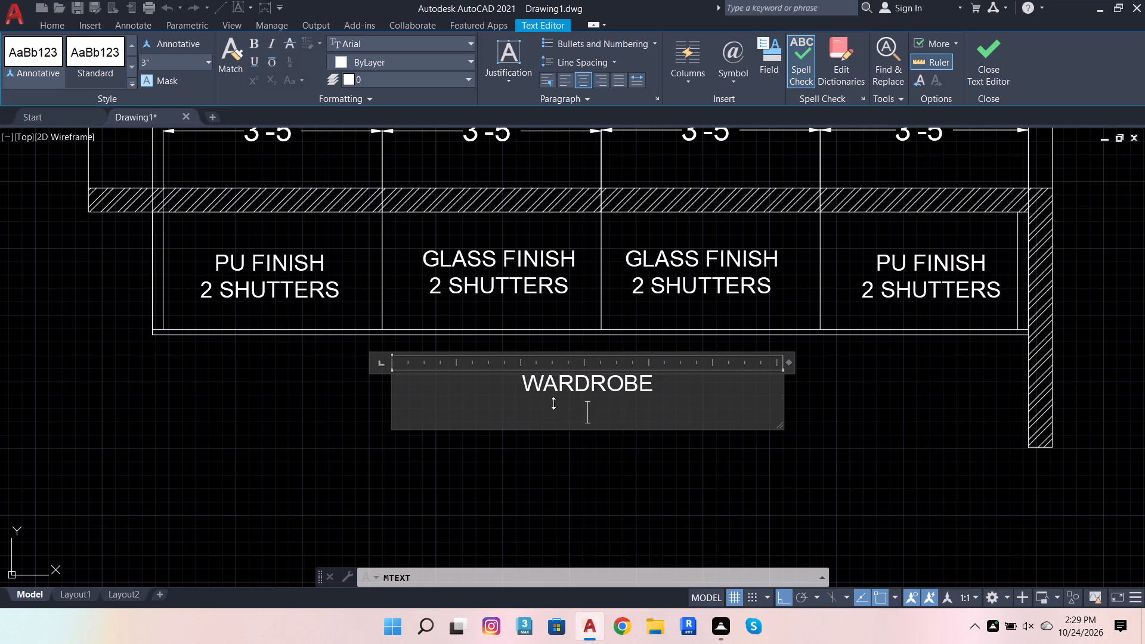
{"action": "key", "text": "t"}
{"action": "type", "text": "OP"}
{"action": "key", "text": "space"}
{"action": "type", "text": "PL"}
{"action": "type", "text": "AN"}
{"action": "scroll", "coordinate": [612, 484], "scroll_direction": "down", "scroll_amount": 3}
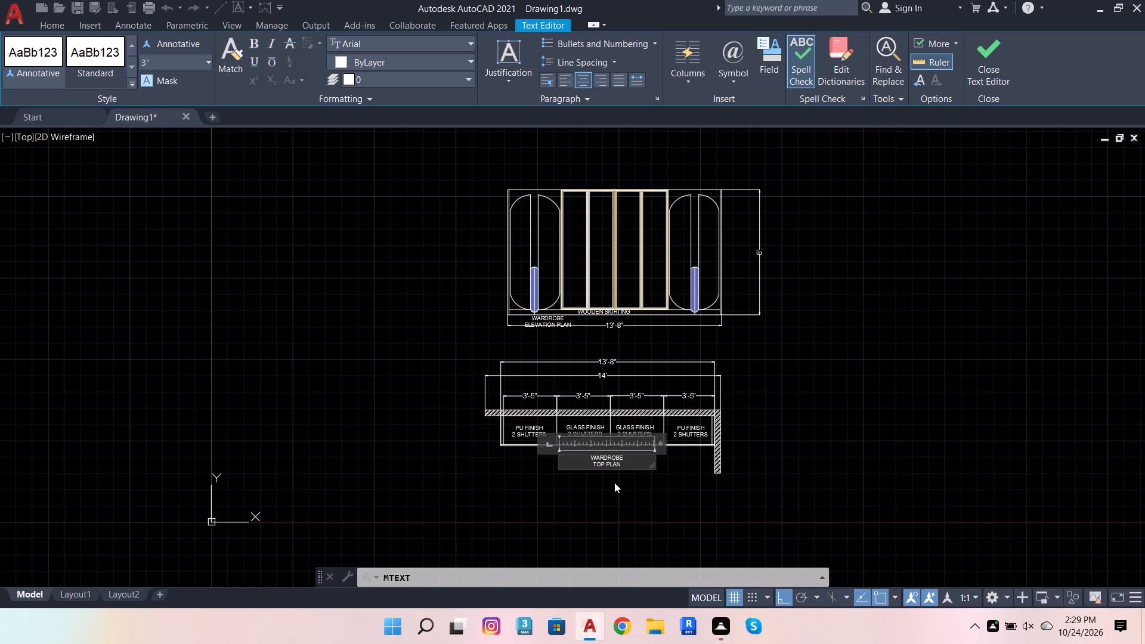
{"action": "left_click", "coordinate": [615, 500]}
{"action": "scroll", "coordinate": [617, 484], "scroll_direction": "up", "scroll_amount": 2}
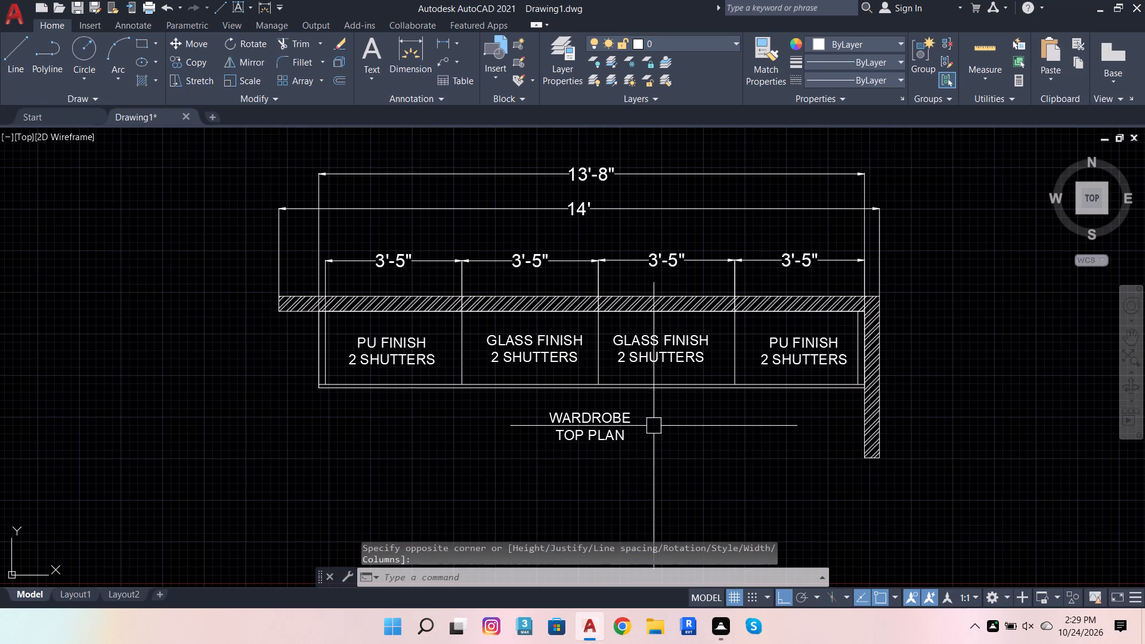
Start saving the drawing and set its destination to the work folder inside fuji interior on drive D.
{"action": "key", "text": "ctrl+s"}
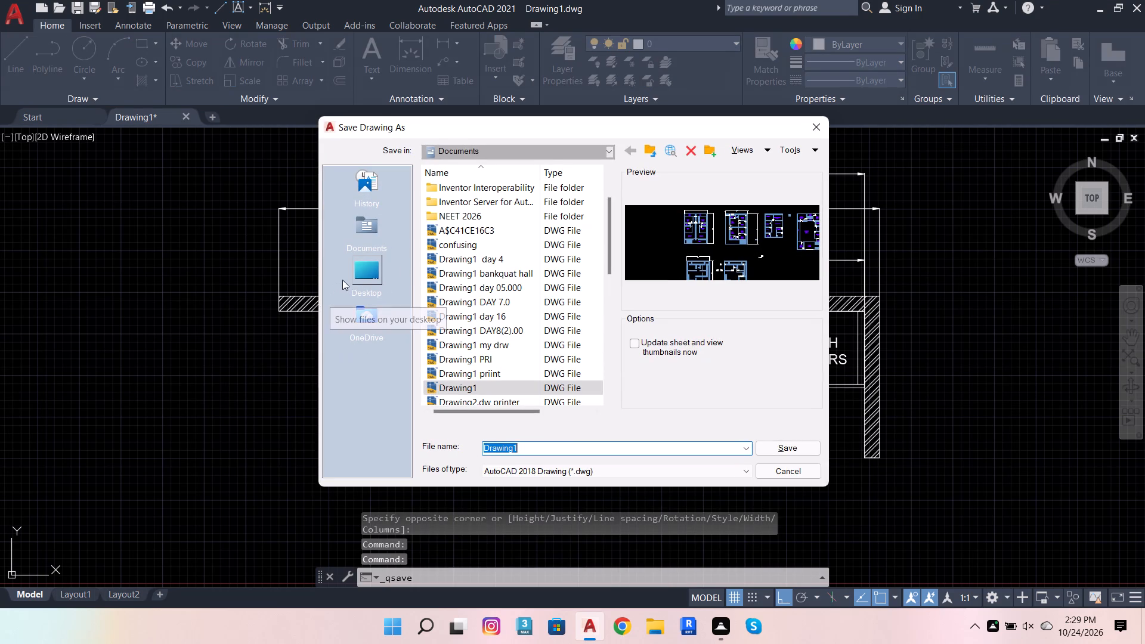
{"action": "double_click", "coordinate": [359, 269]}
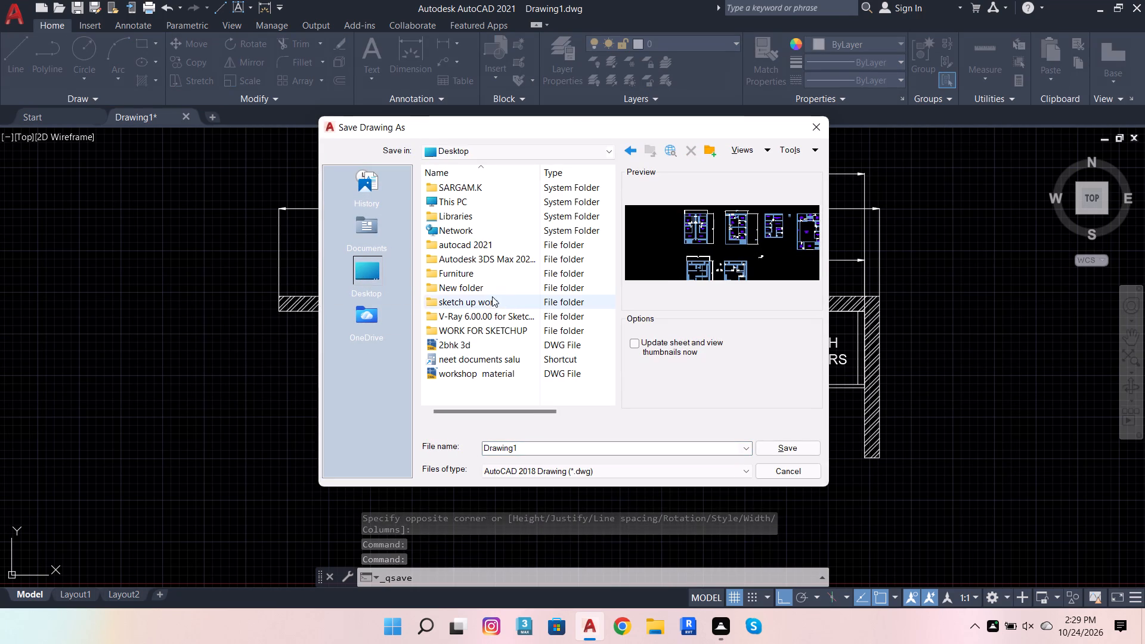
{"action": "double_click", "coordinate": [517, 205]}
{"action": "double_click", "coordinate": [525, 330]}
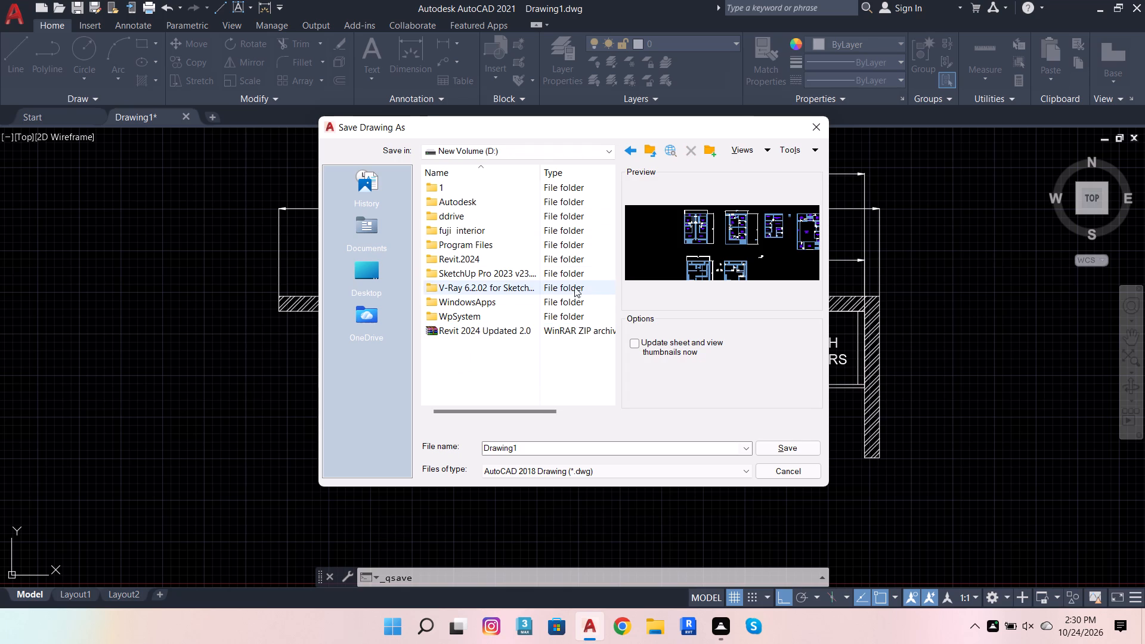
{"action": "double_click", "coordinate": [515, 230]}
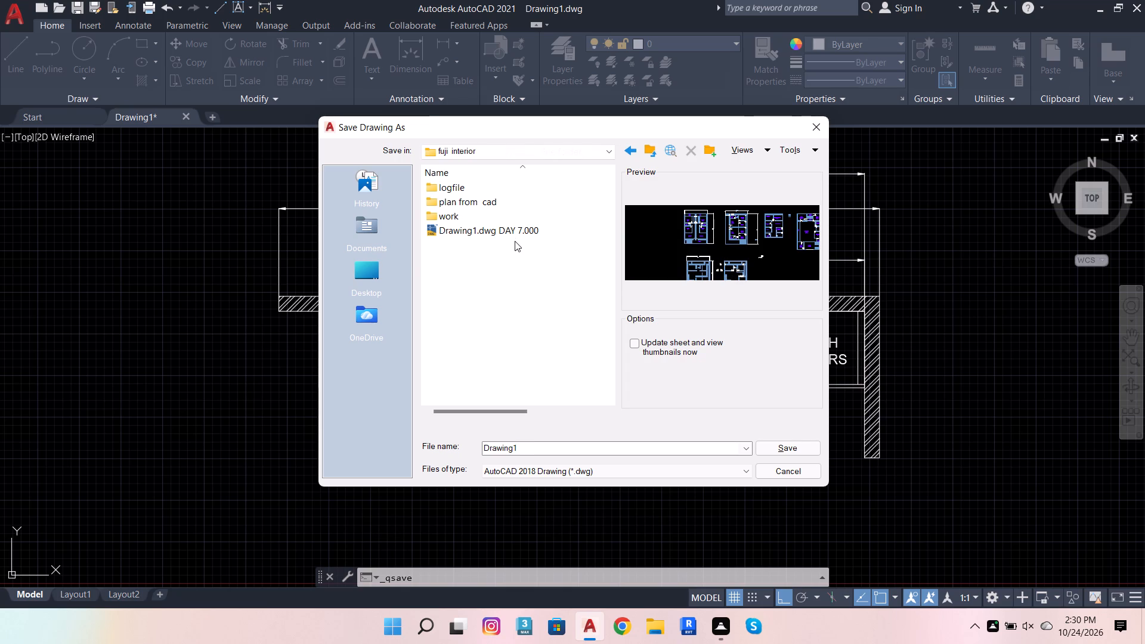
{"action": "double_click", "coordinate": [514, 218]}
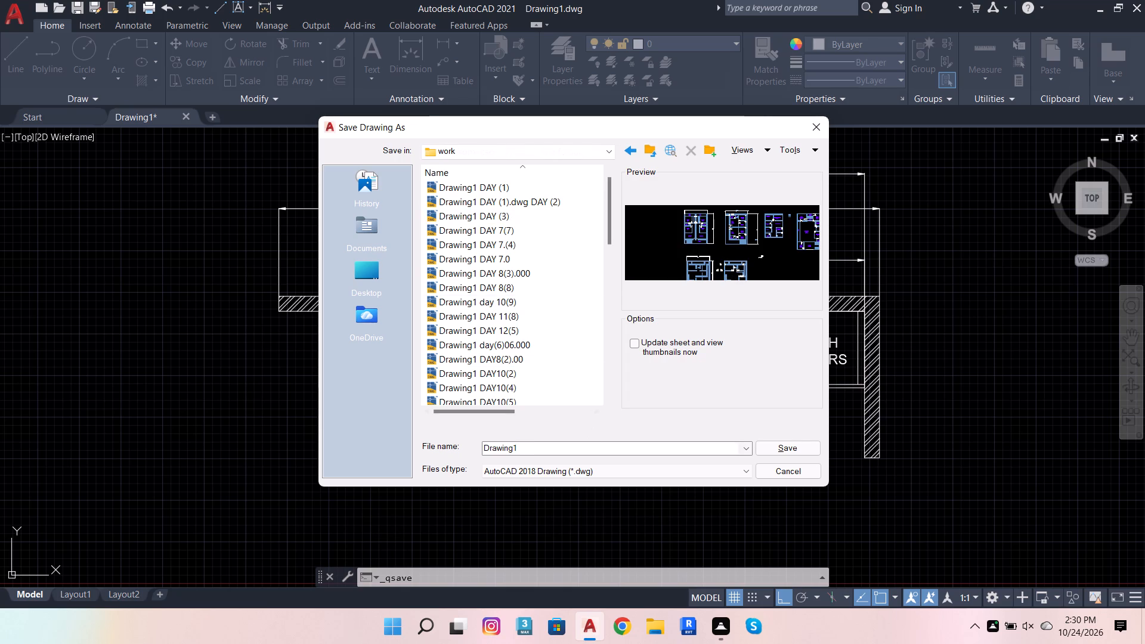
Name the drawing file Drawing1 DAY 12(6).
{"action": "double_click", "coordinate": [577, 445]}
{"action": "left_click", "coordinate": [540, 451]}
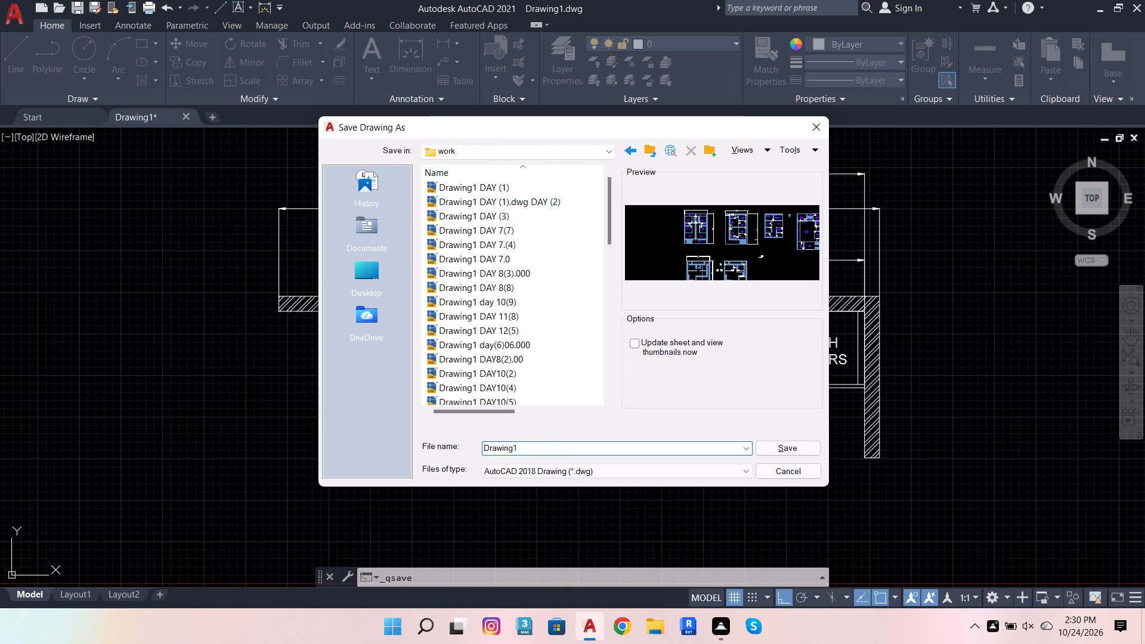
{"action": "key", "text": "space"}
{"action": "type", "text": "DAY"}
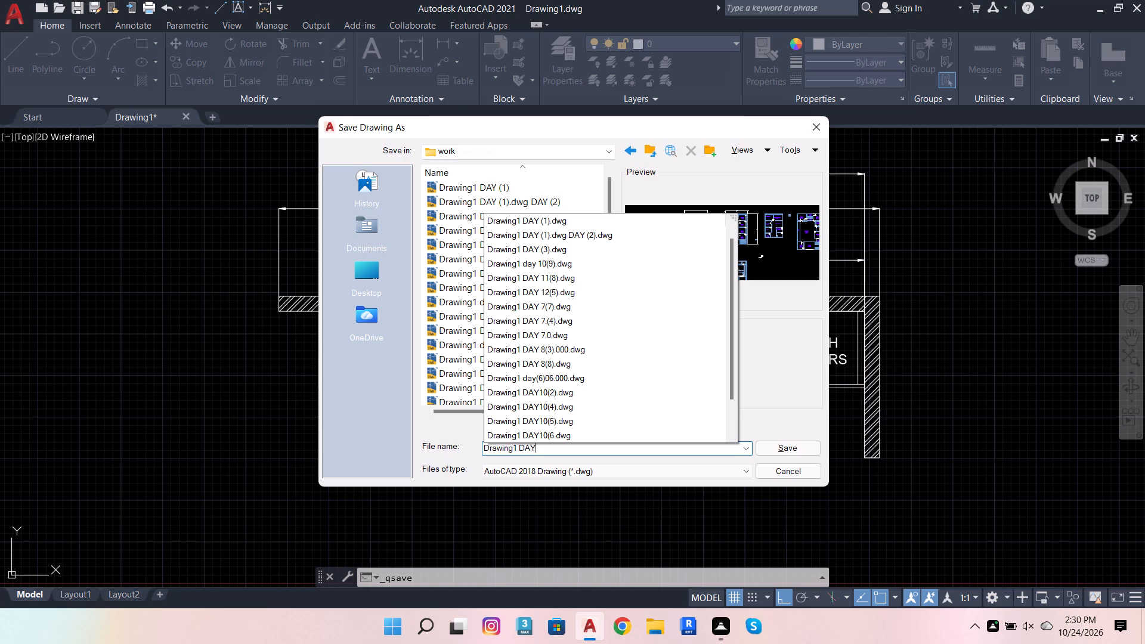
{"action": "key", "text": "space"}
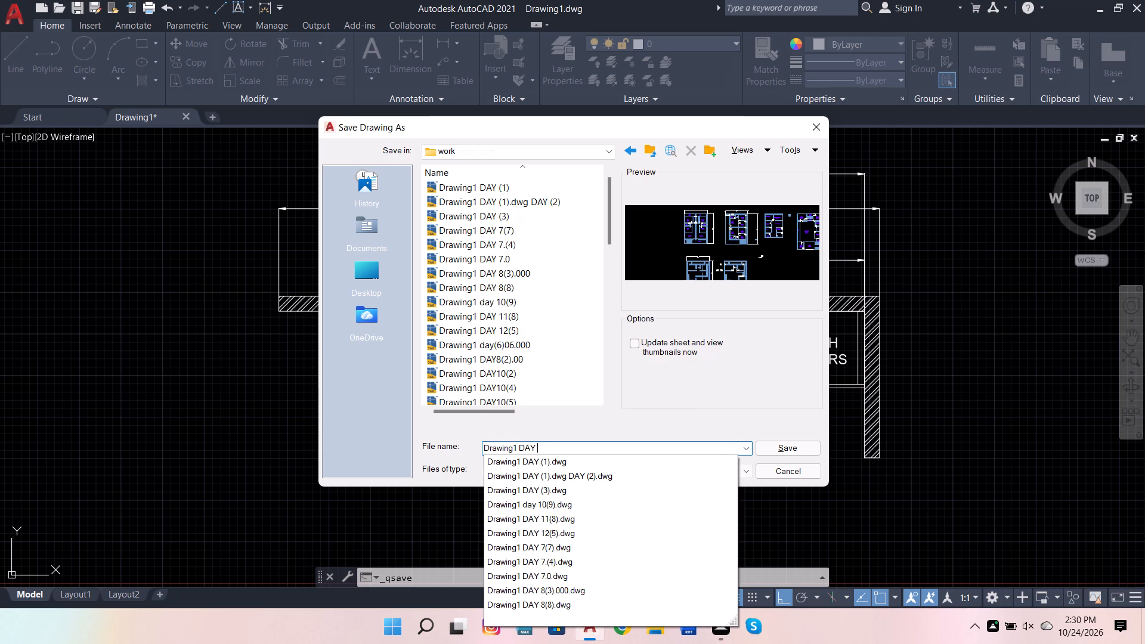
{"action": "type", "text": "11"}
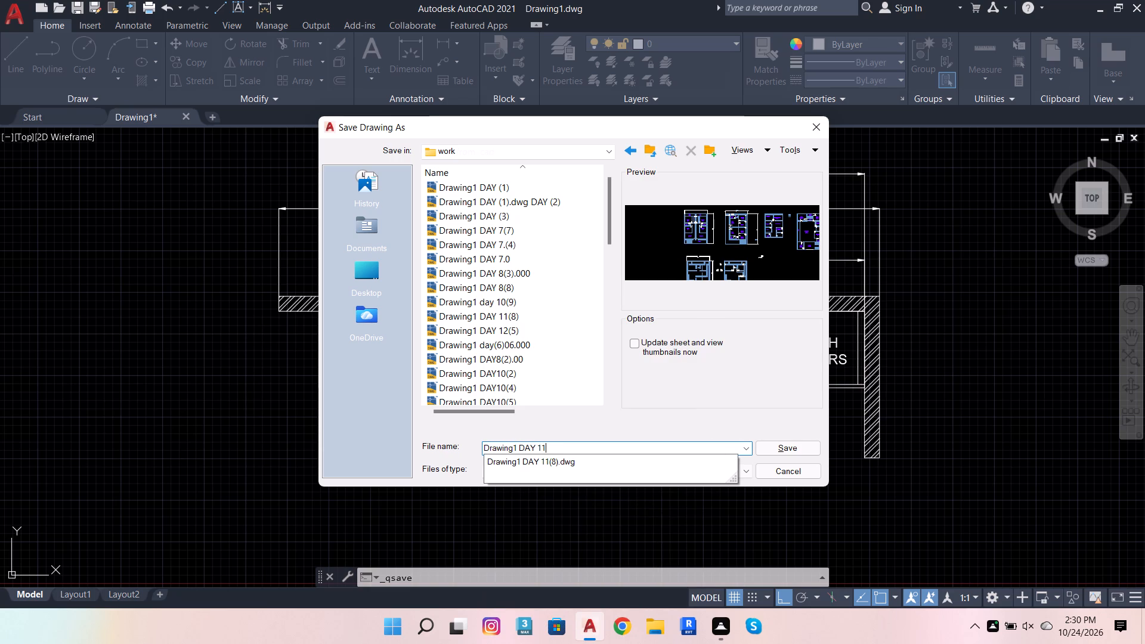
{"action": "key", "text": "BackSpace"}
{"action": "key", "text": "2"}
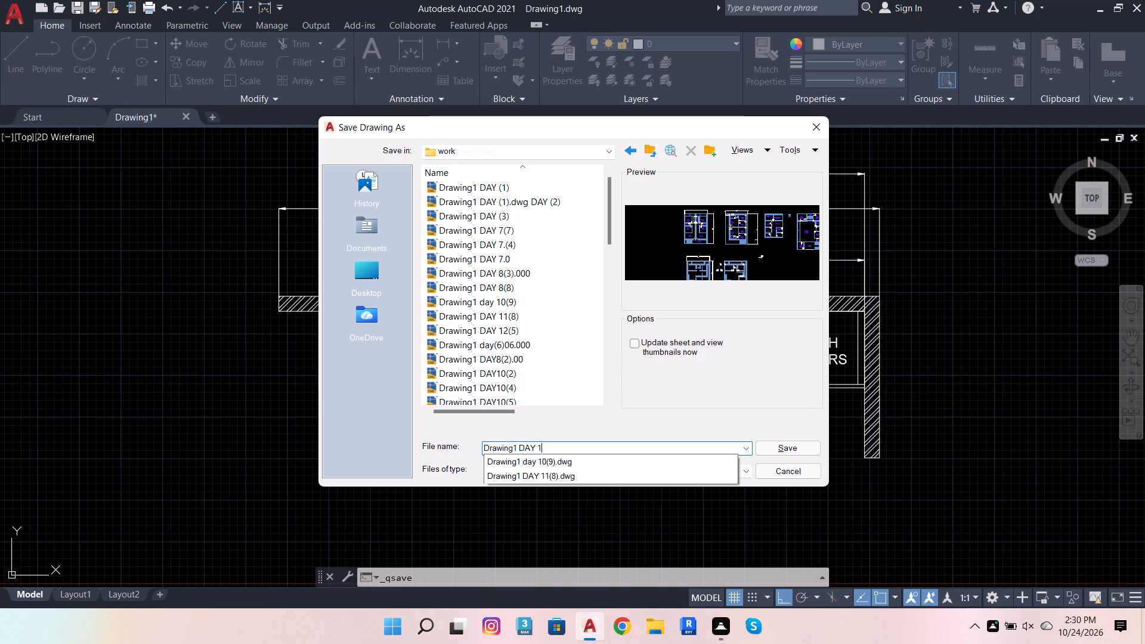
{"action": "key", "text": "shift+parenleft"}
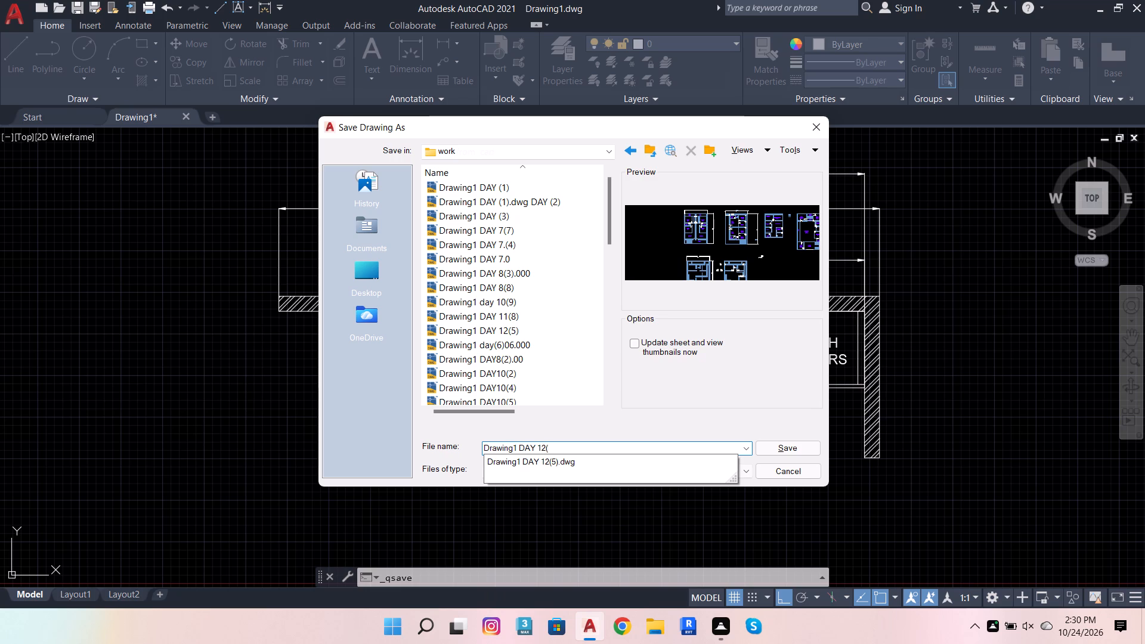
{"action": "key", "text": "6"}
{"action": "key", "text": "shift+parenright"}
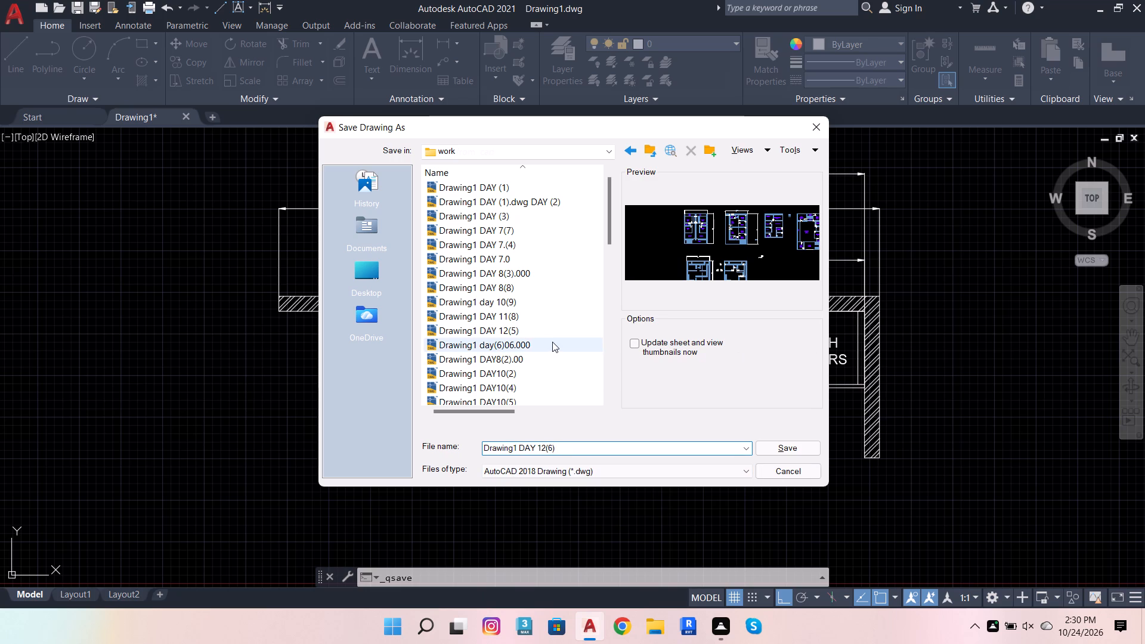
Check the existing file names in the work folder and save the drawing there under the entered name.
{"action": "scroll", "coordinate": [546, 300], "scroll_direction": "down", "scroll_amount": 9}
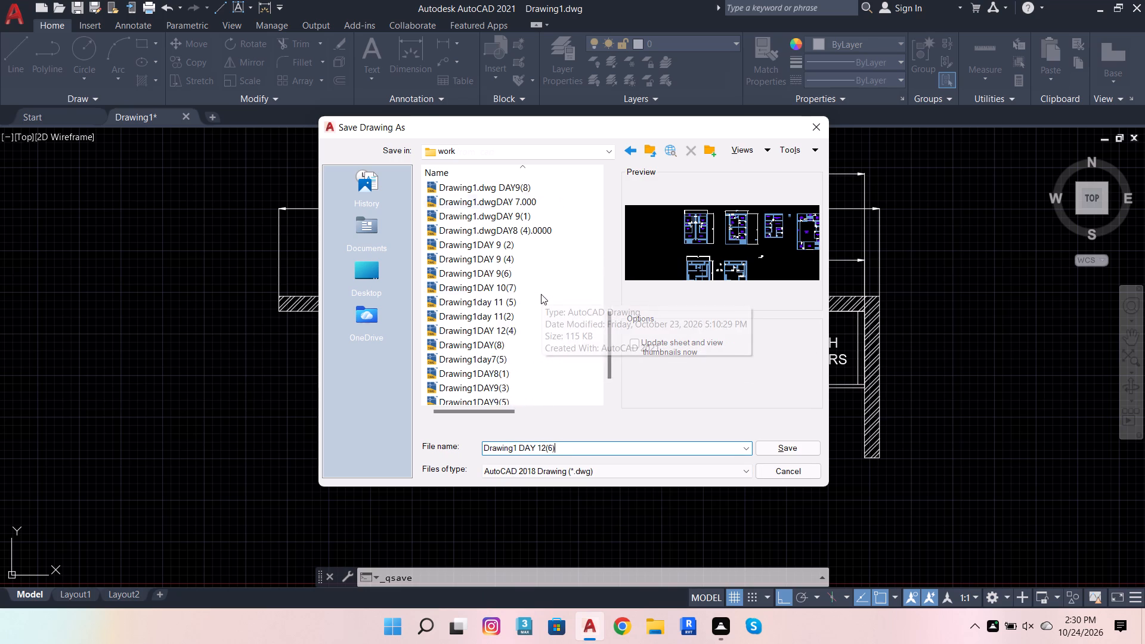
{"action": "scroll", "coordinate": [541, 294], "scroll_direction": "down", "scroll_amount": 9}
{"action": "scroll", "coordinate": [619, 398], "scroll_direction": "up", "scroll_amount": 7}
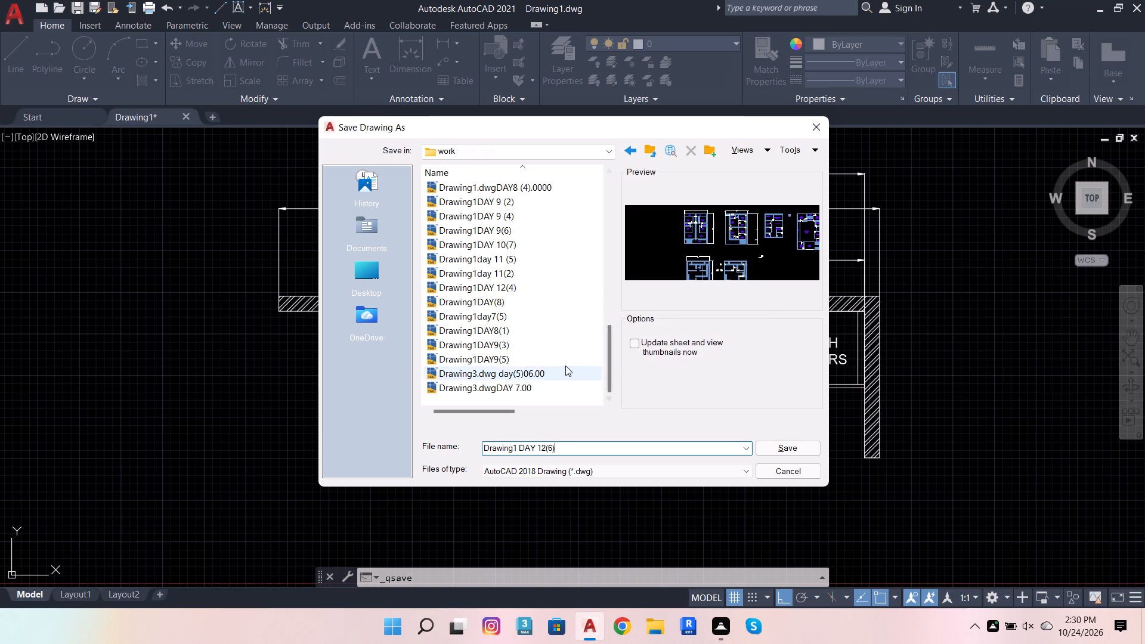
{"action": "scroll", "coordinate": [565, 366], "scroll_direction": "up", "scroll_amount": 4}
{"action": "scroll", "coordinate": [559, 318], "scroll_direction": "up", "scroll_amount": 4}
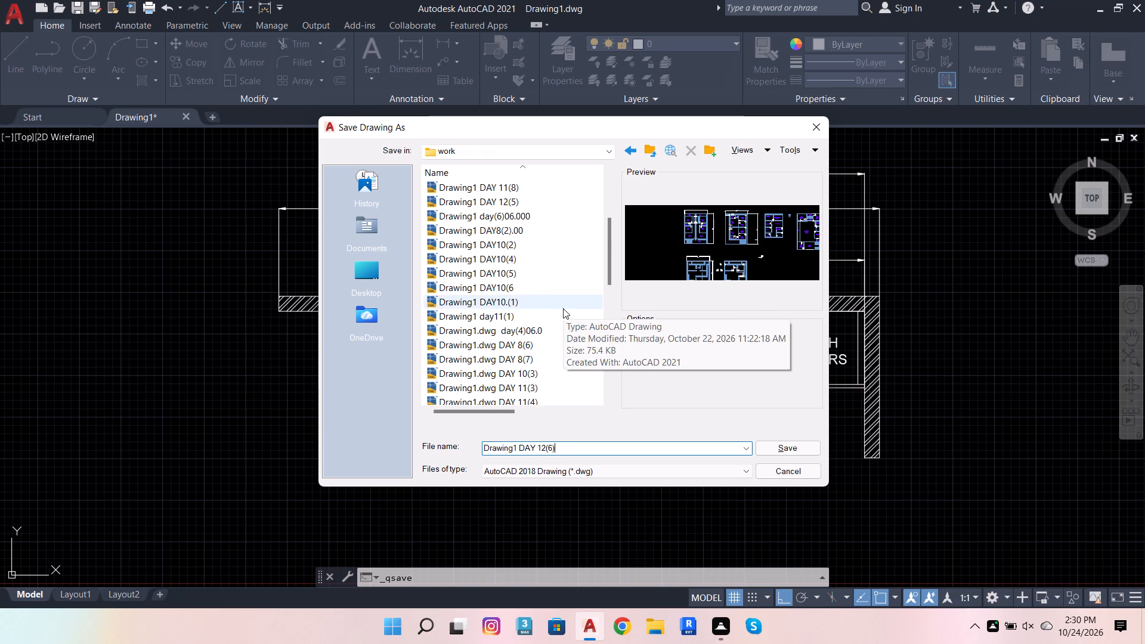
{"action": "left_click", "coordinate": [768, 447]}
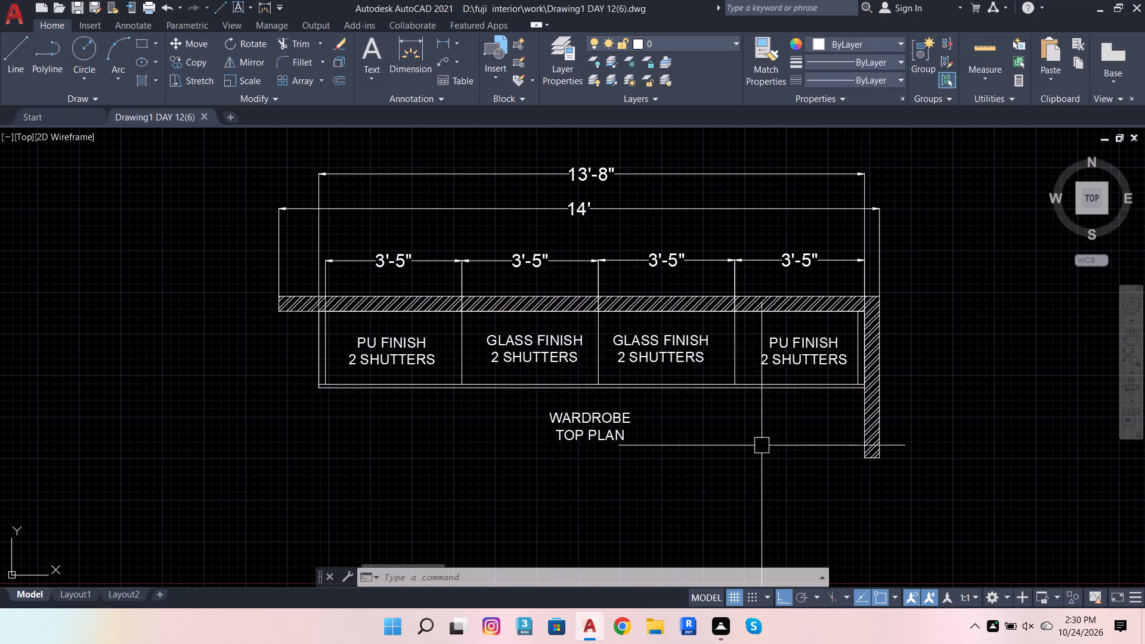
Save the drawing again with both the wardrobe elevation and top plan in view, and close the program.
{"action": "scroll", "coordinate": [502, 335], "scroll_direction": "down", "scroll_amount": 4}
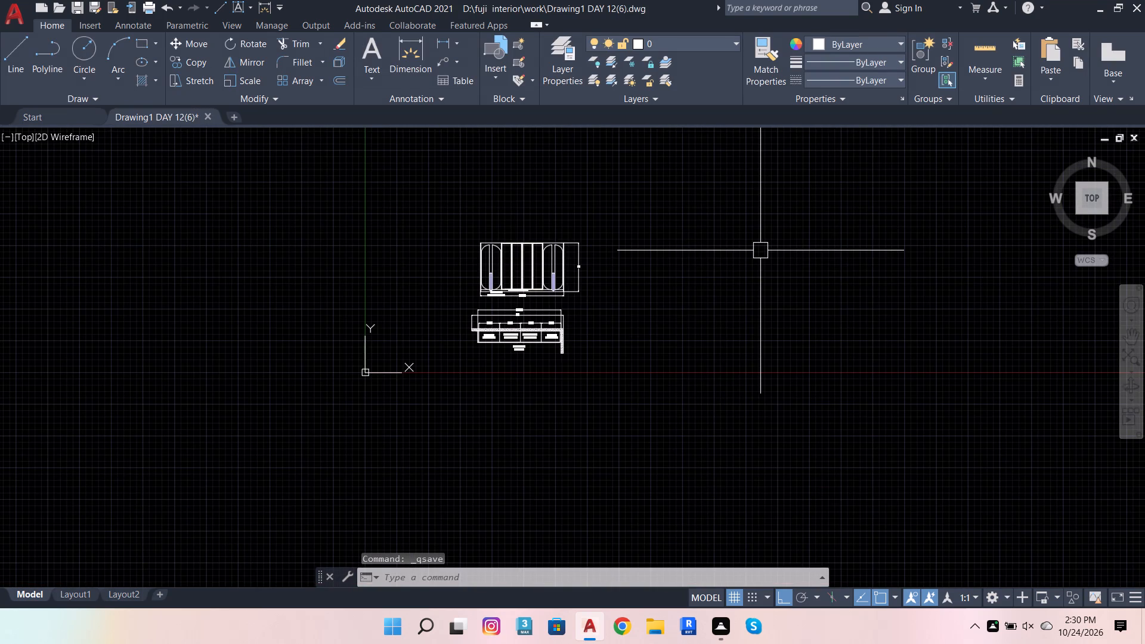
{"action": "key", "text": "ctrl+s"}
{"action": "left_click", "coordinate": [1144, 0]}
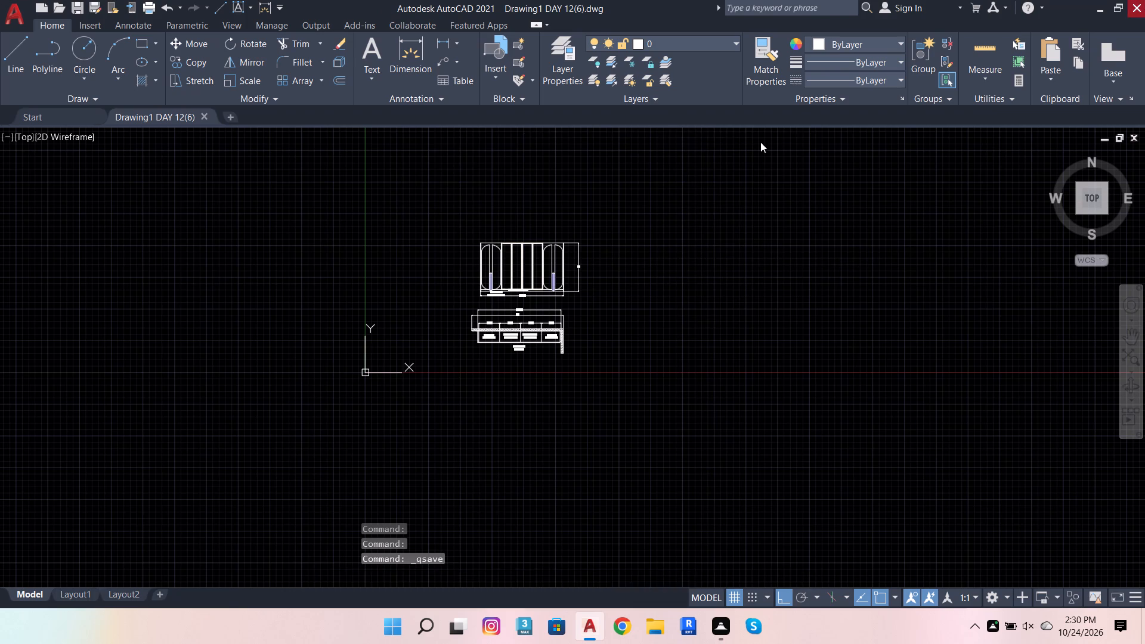
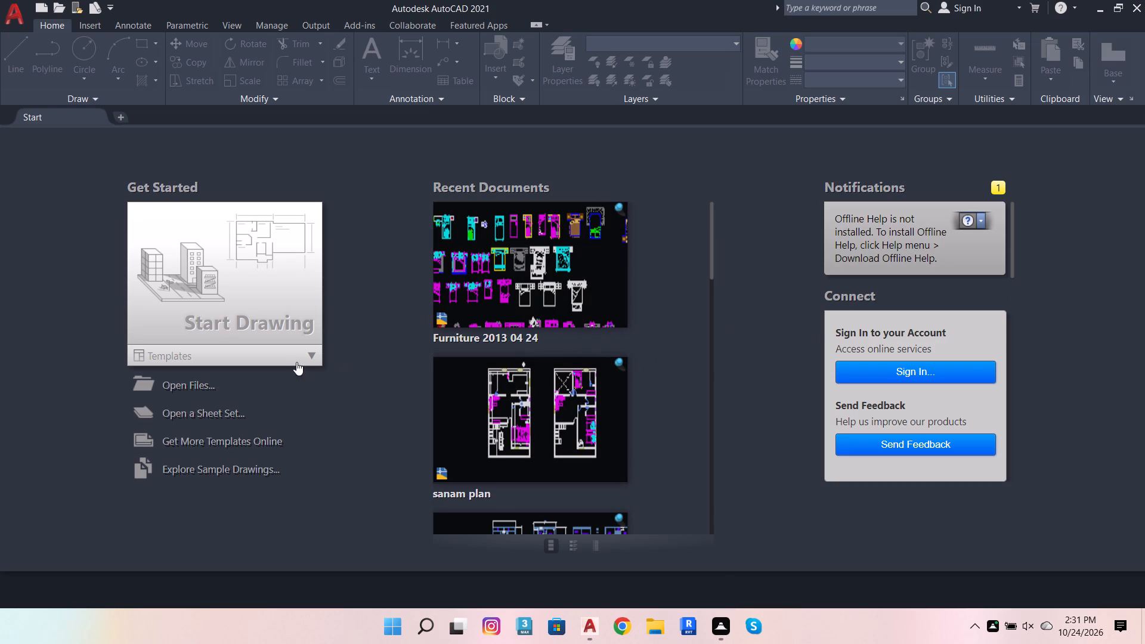
Start a new blank drawing.
{"action": "left_click", "coordinate": [293, 315]}
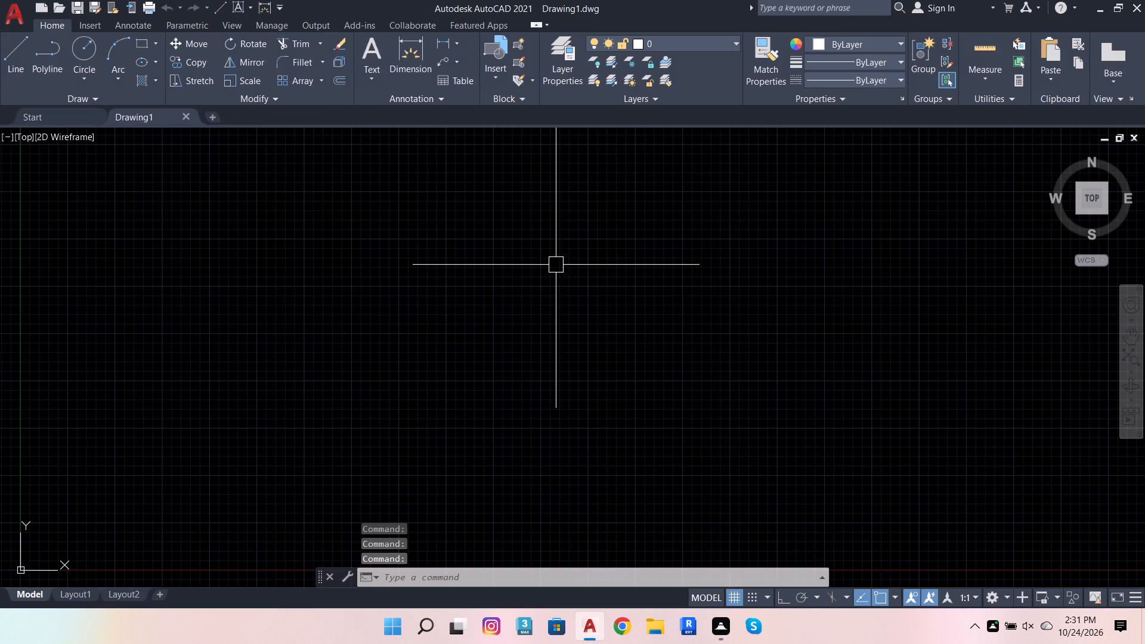
Open the program's Options and apply the settings without altering any of them.
{"action": "left_click", "coordinate": [531, 581]}
{"action": "type", "text": "OP"}
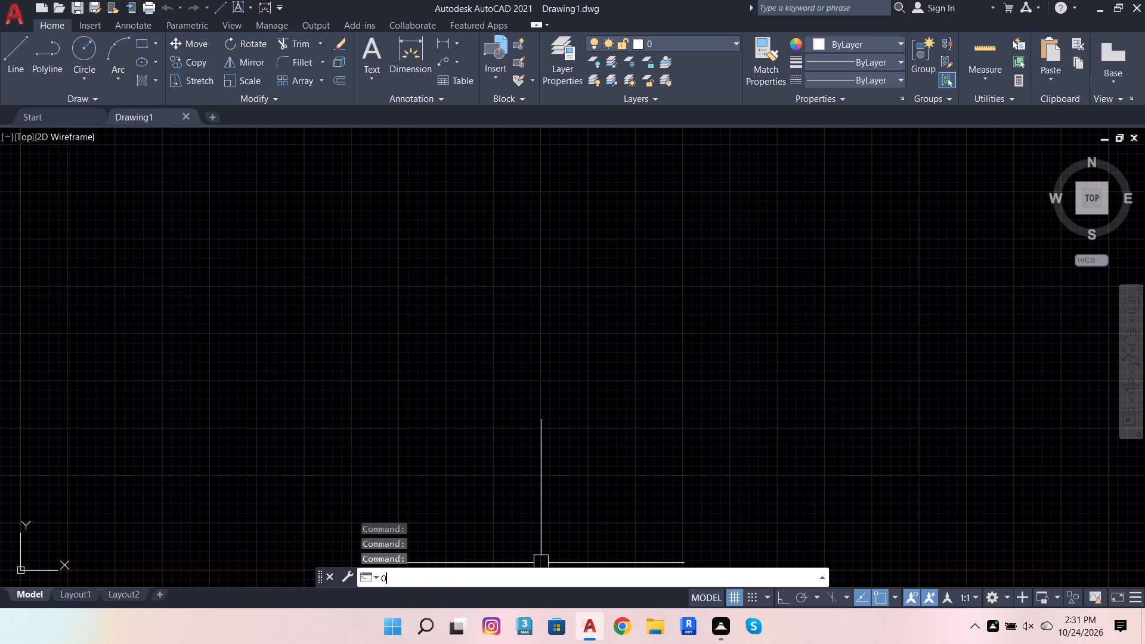
{"action": "left_click", "coordinate": [519, 459]}
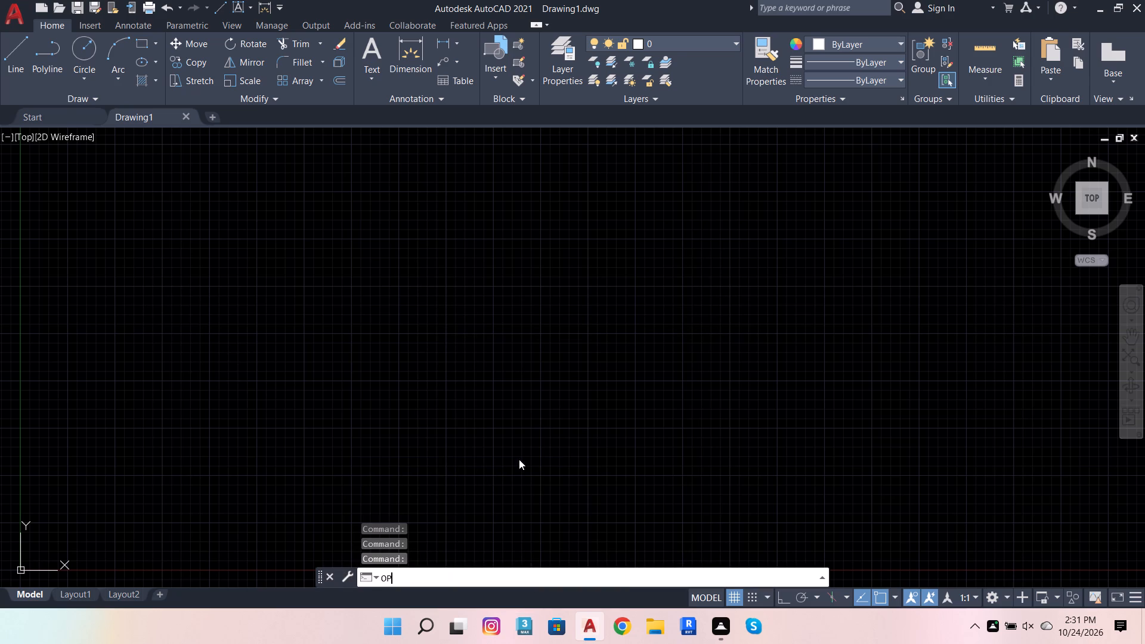
{"action": "left_click", "coordinate": [753, 504]}
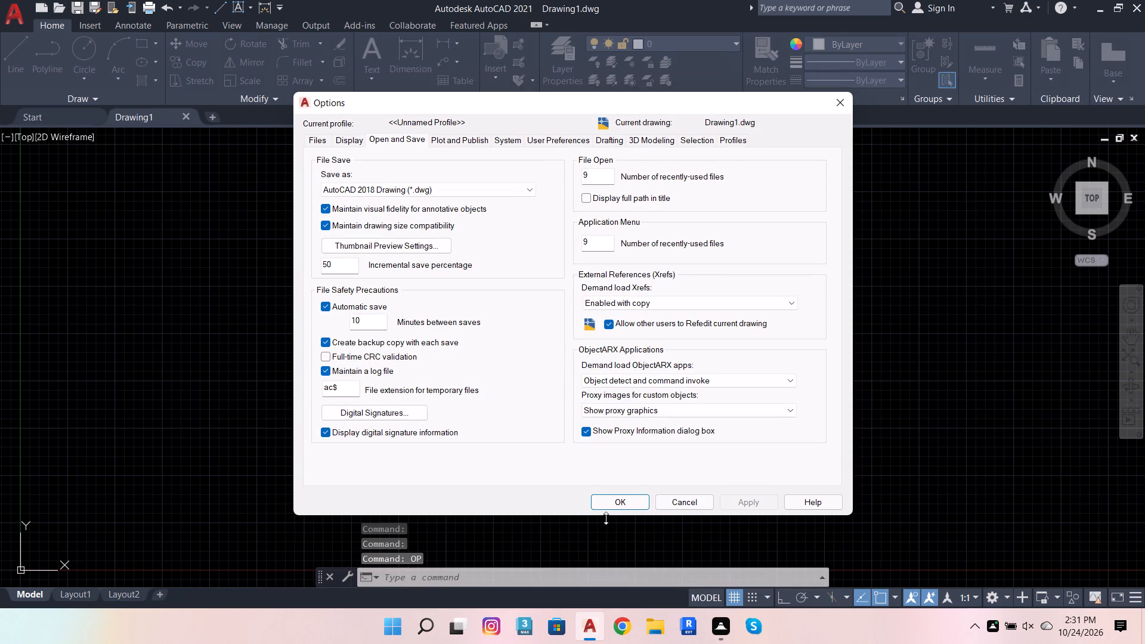
{"action": "left_click", "coordinate": [630, 497]}
Set the drawing units to Architectural length with a precision of 0'-0".
{"action": "left_click", "coordinate": [426, 573]}
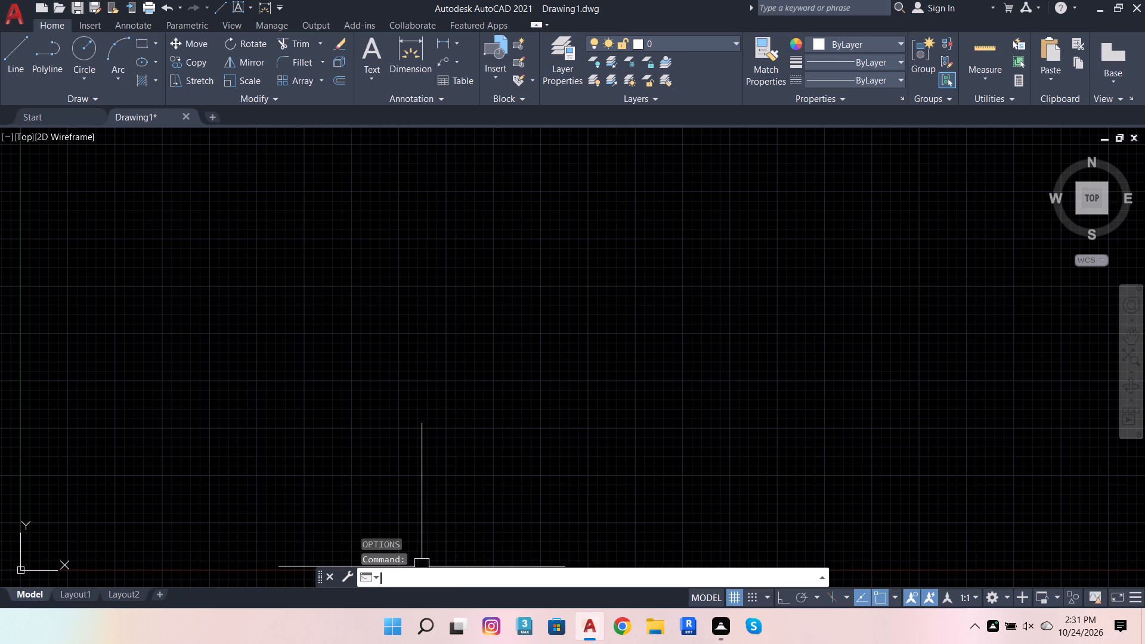
{"action": "type", "text": "UN"}
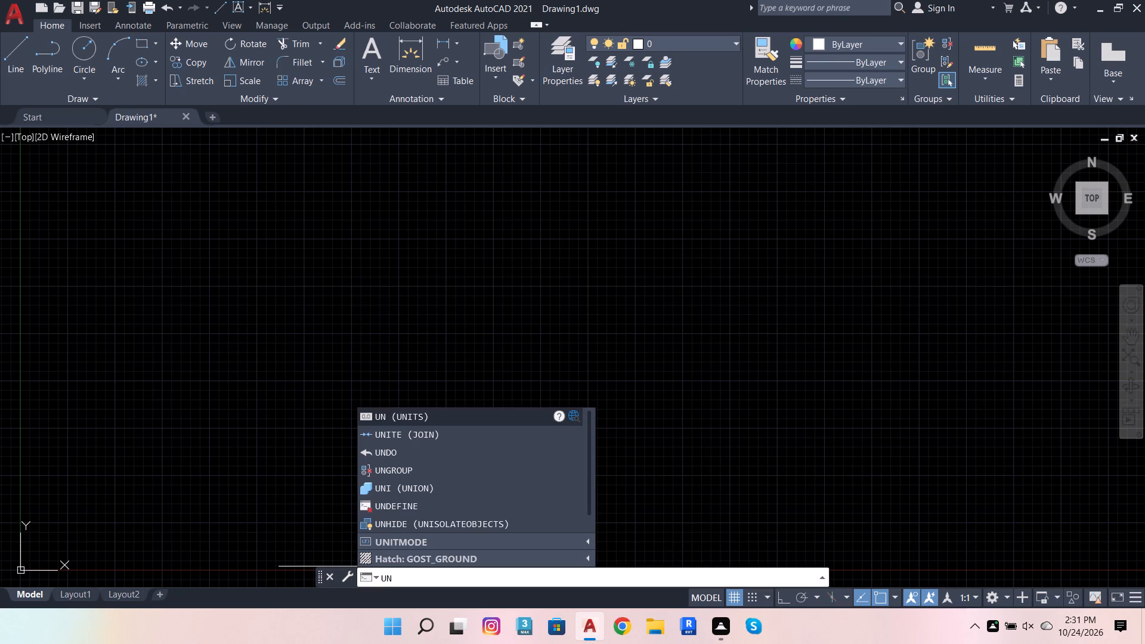
{"action": "left_click", "coordinate": [456, 410]}
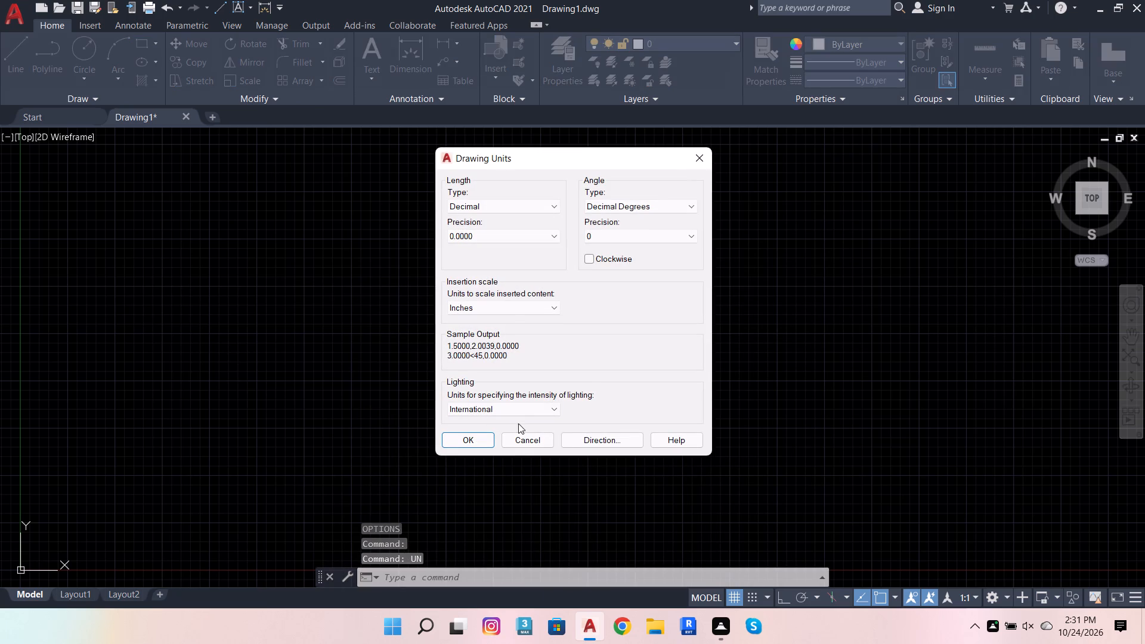
{"action": "left_click", "coordinate": [558, 203]}
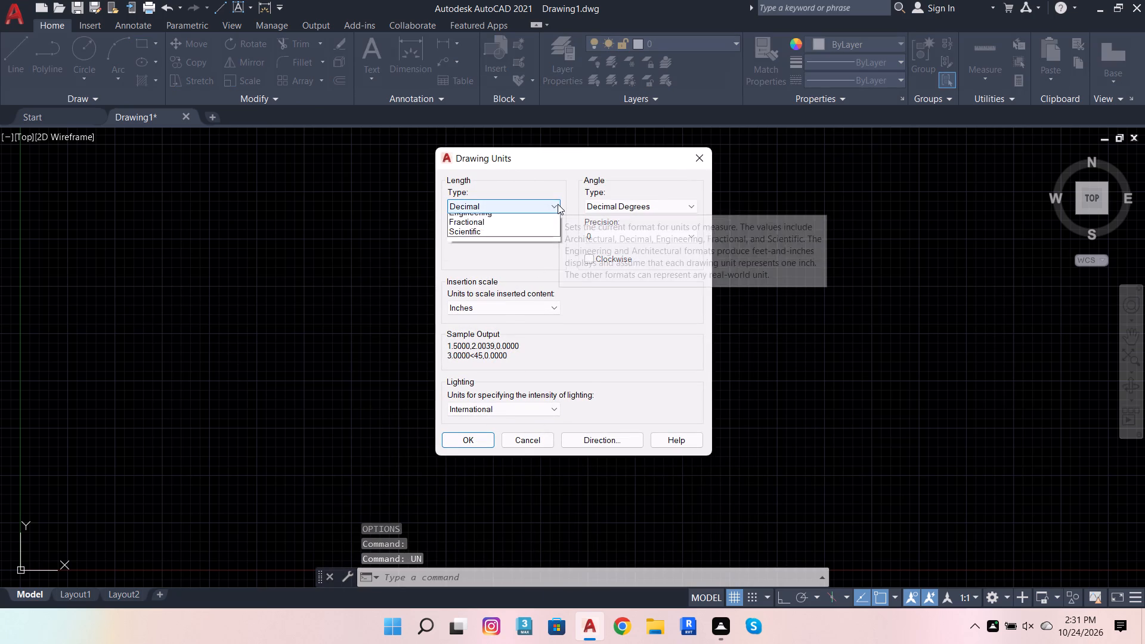
{"action": "left_click", "coordinate": [541, 219]}
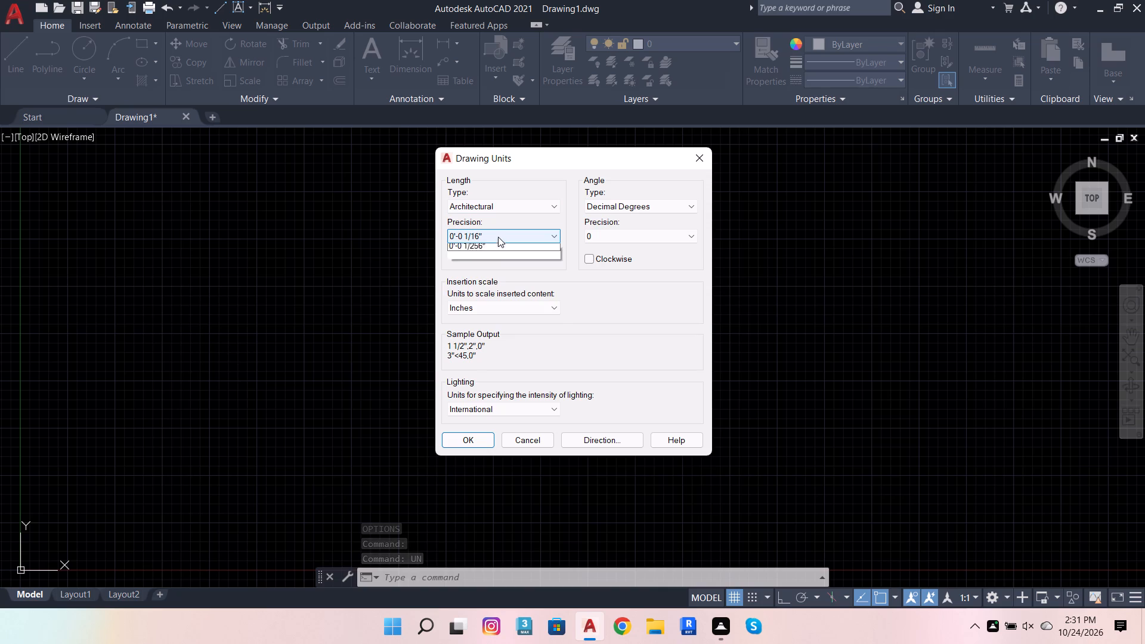
{"action": "left_click", "coordinate": [498, 237]}
{"action": "left_click", "coordinate": [496, 247]}
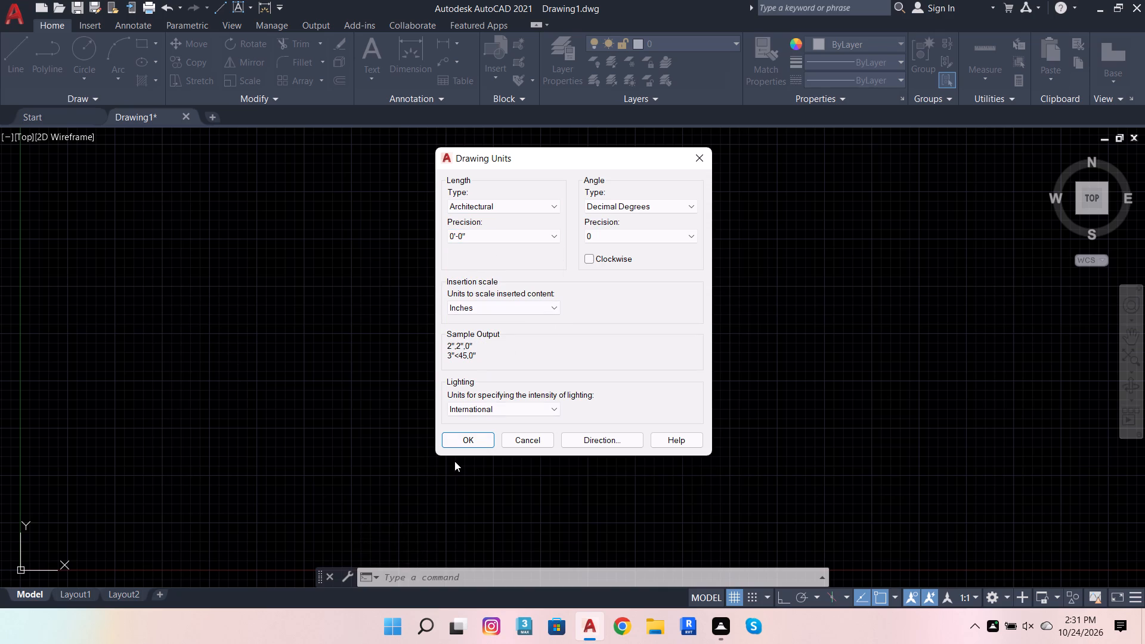
{"action": "left_click", "coordinate": [464, 445]}
Set the drawing limits from the default origin to an upper corner of 20',50' and zoom to the whole area.
{"action": "left_click", "coordinate": [421, 575]}
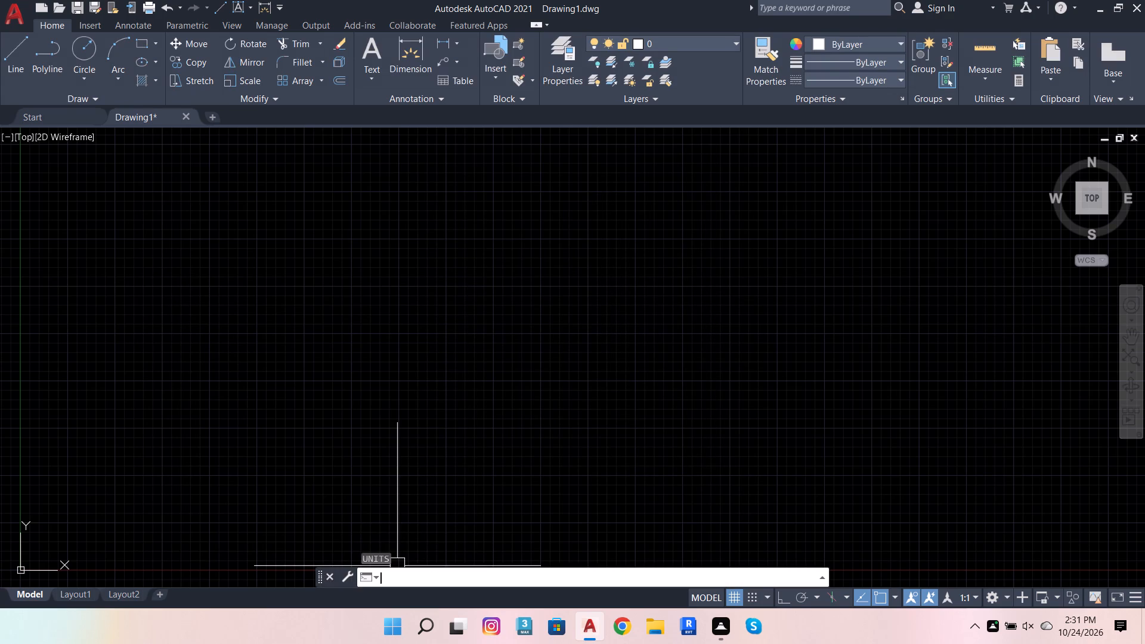
{"action": "type", "text": "LIMI"}
{"action": "type", "text": "TS"}
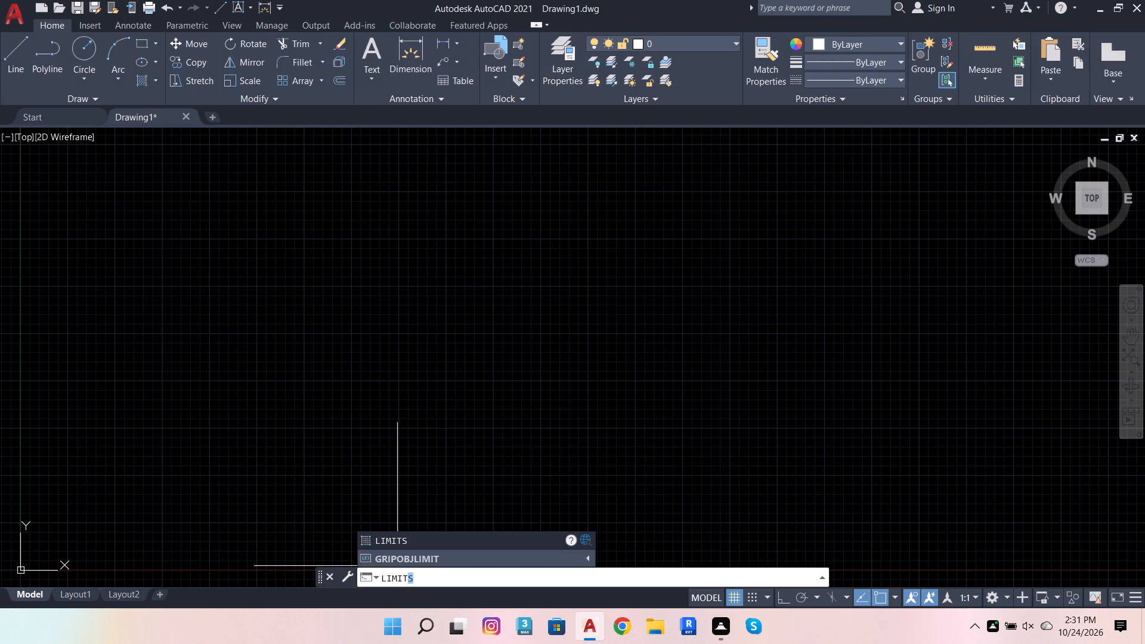
{"action": "key", "text": "Return"}
{"action": "key", "text": "Return"}
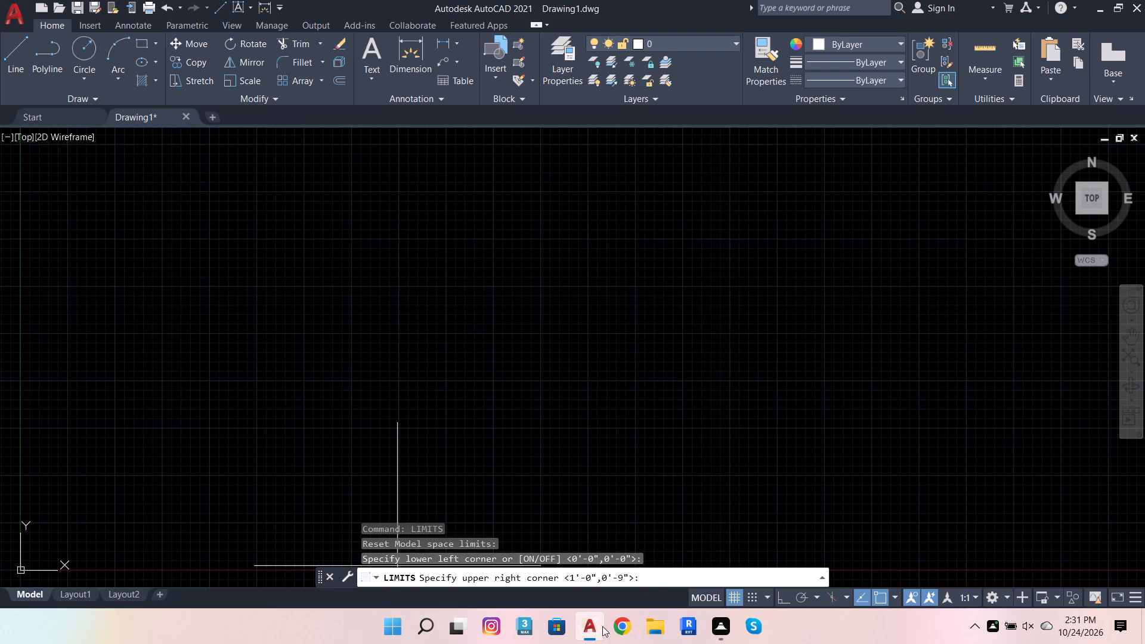
{"action": "left_click", "coordinate": [678, 577]}
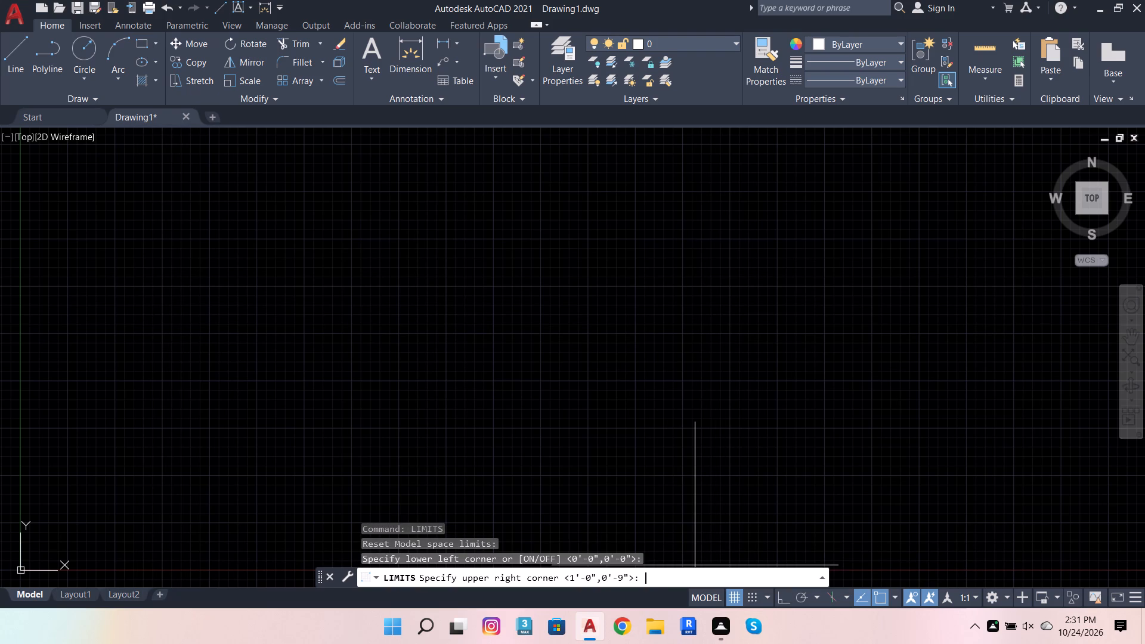
{"action": "type", "text": "20',"}
{"action": "type", "text": "50'"}
{"action": "key", "text": "Return"}
{"action": "key", "text": "z"}
{"action": "key", "text": "Return"}
{"action": "key", "text": "a"}
{"action": "key", "text": "Return"}
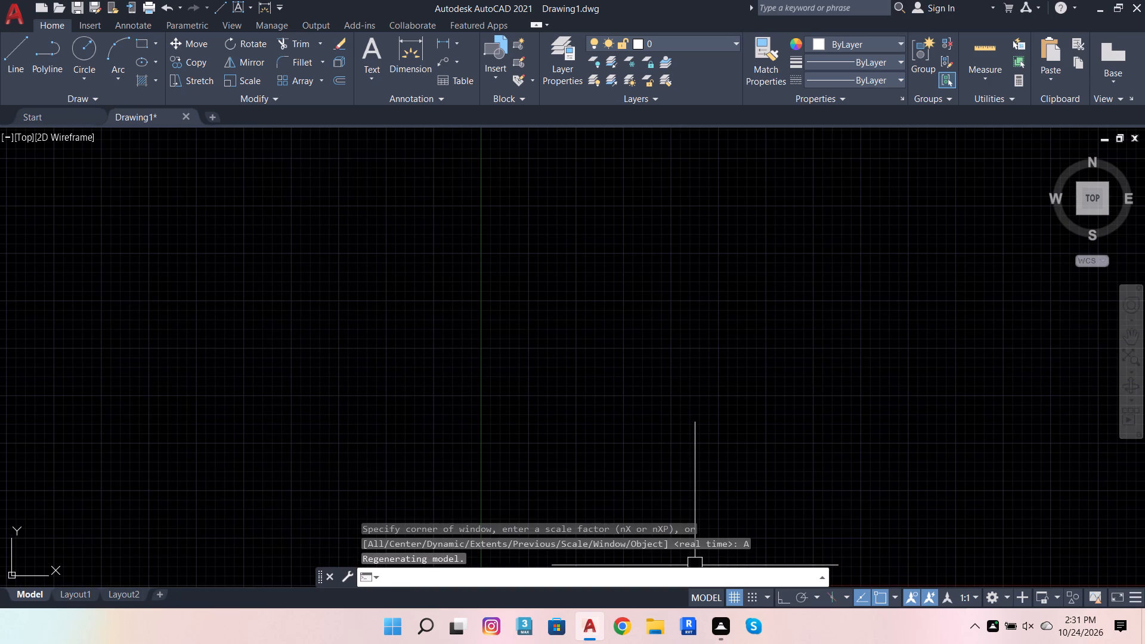
With Ortho on, draw a horizontal line 10'7.6" long as the upper edge of a thin rectangle.
{"action": "scroll", "coordinate": [203, 371], "scroll_direction": "down", "scroll_amount": 2}
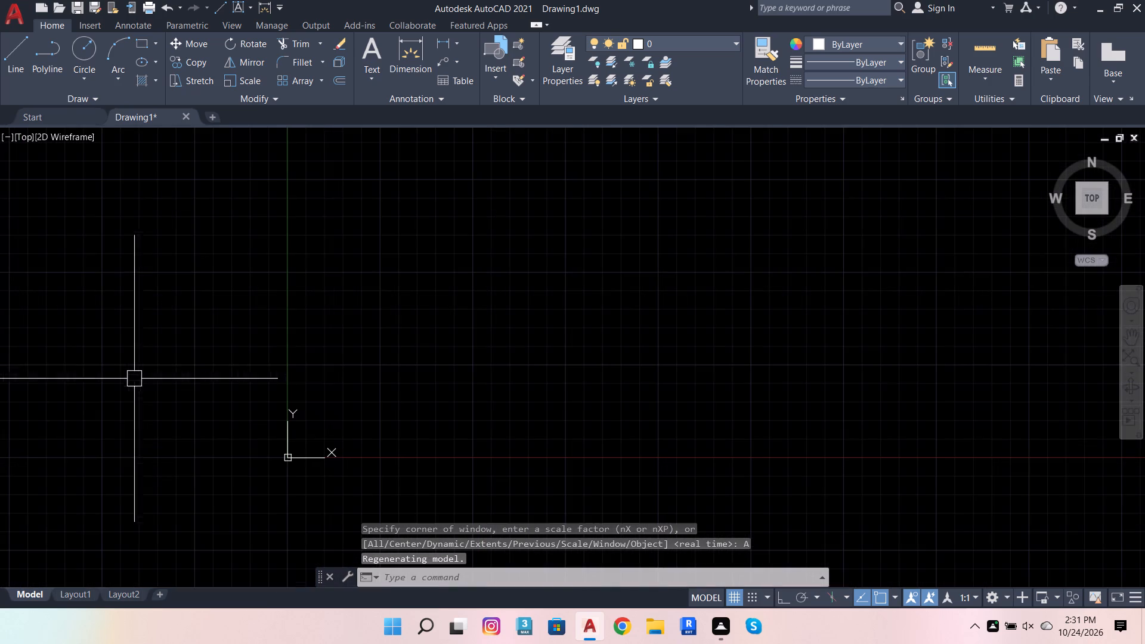
{"action": "scroll", "coordinate": [497, 380], "scroll_direction": "up", "scroll_amount": 3}
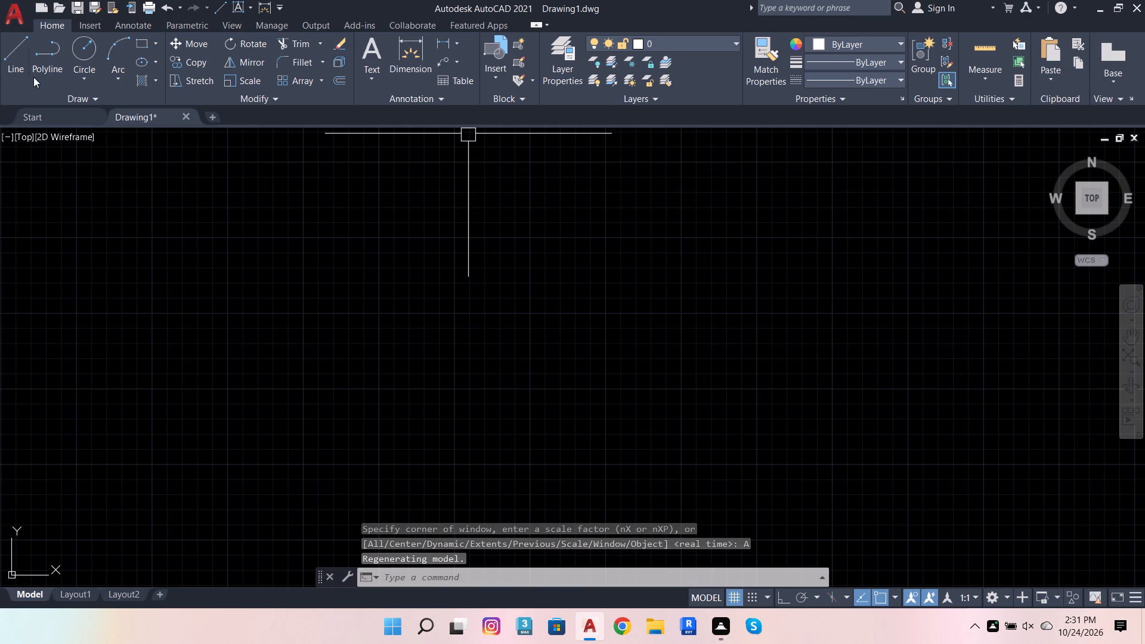
{"action": "left_click", "coordinate": [16, 55]}
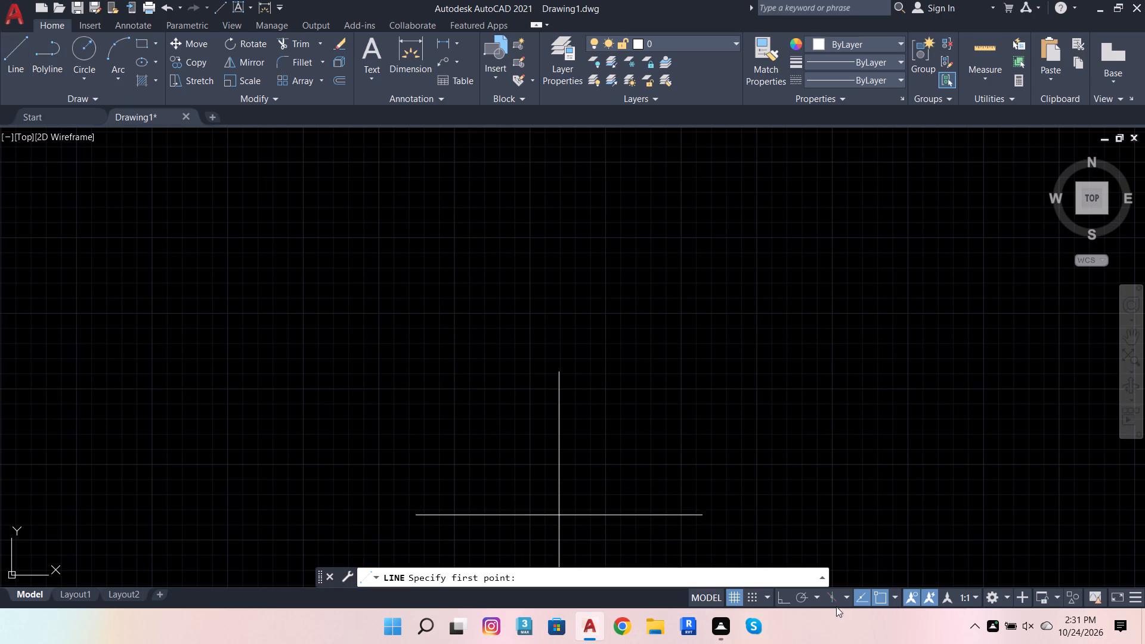
{"action": "left_click", "coordinate": [788, 593]}
{"action": "left_click", "coordinate": [151, 295]}
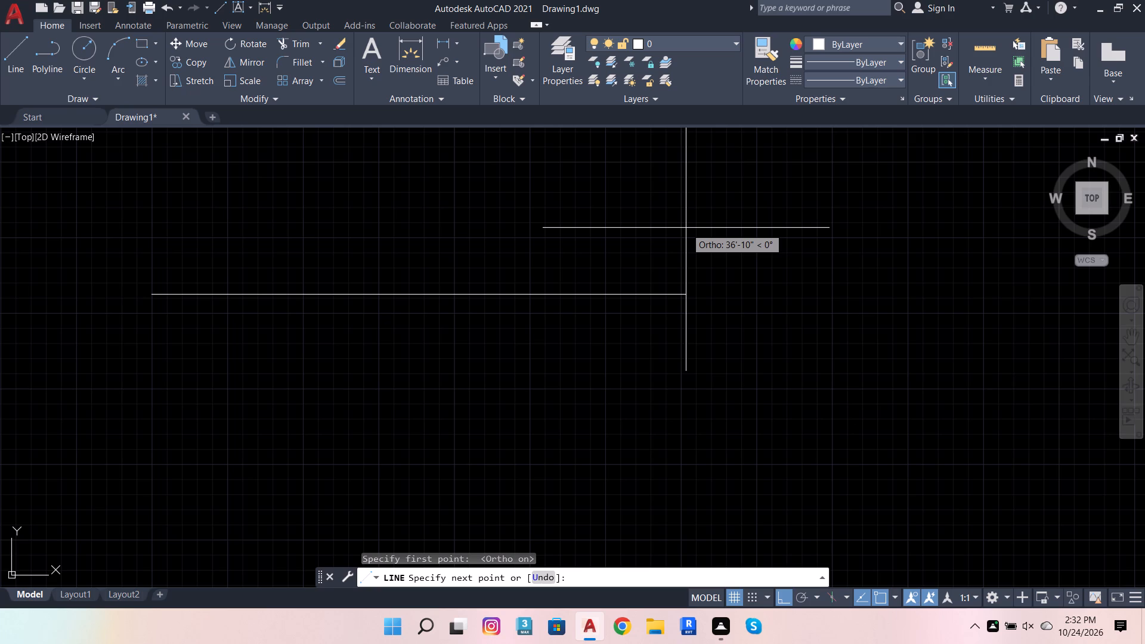
{"action": "type", "text": "10"}
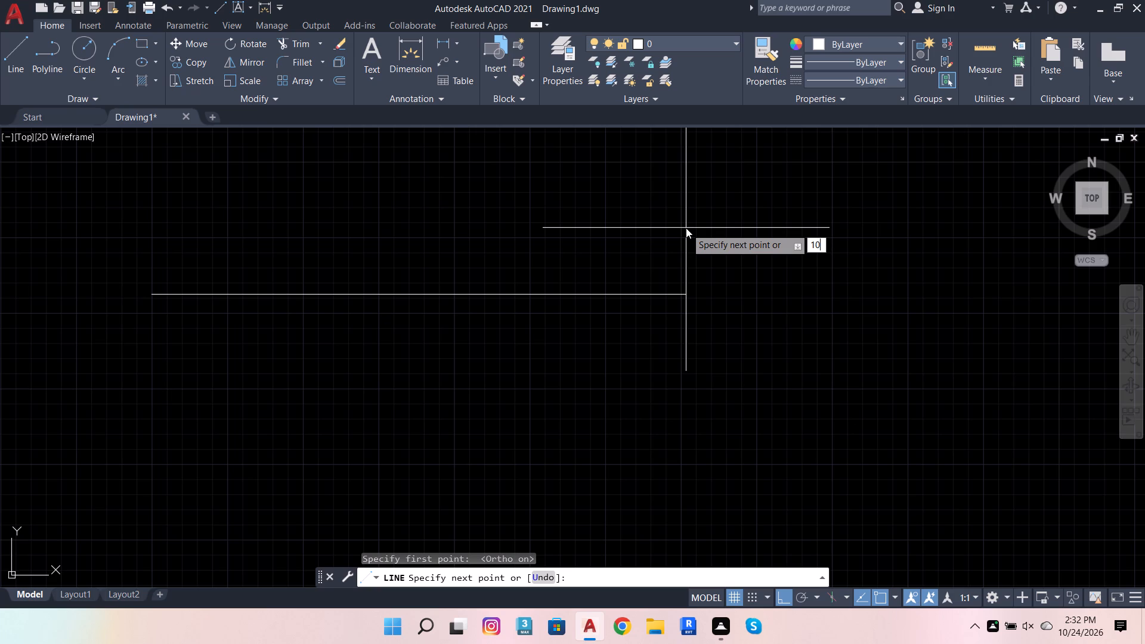
{"action": "key", "text": "apostrophe"}
{"action": "key", "text": "7"}
{"action": "type", "text": ".6"}
{"action": "key", "text": "Return"}
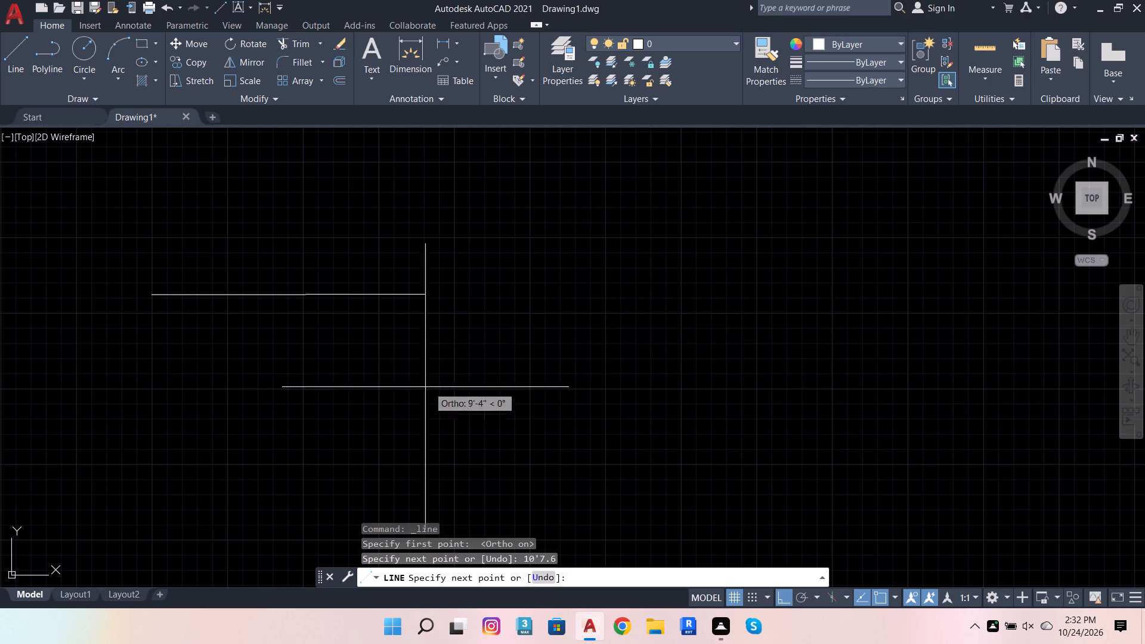
Continue the line 5" down and 10'7.6" back, and close the thin rectangle at its starting corner.
{"action": "scroll", "coordinate": [234, 359], "scroll_direction": "up", "scroll_amount": 3}
{"action": "scroll", "coordinate": [413, 407], "scroll_direction": "down", "scroll_amount": 2}
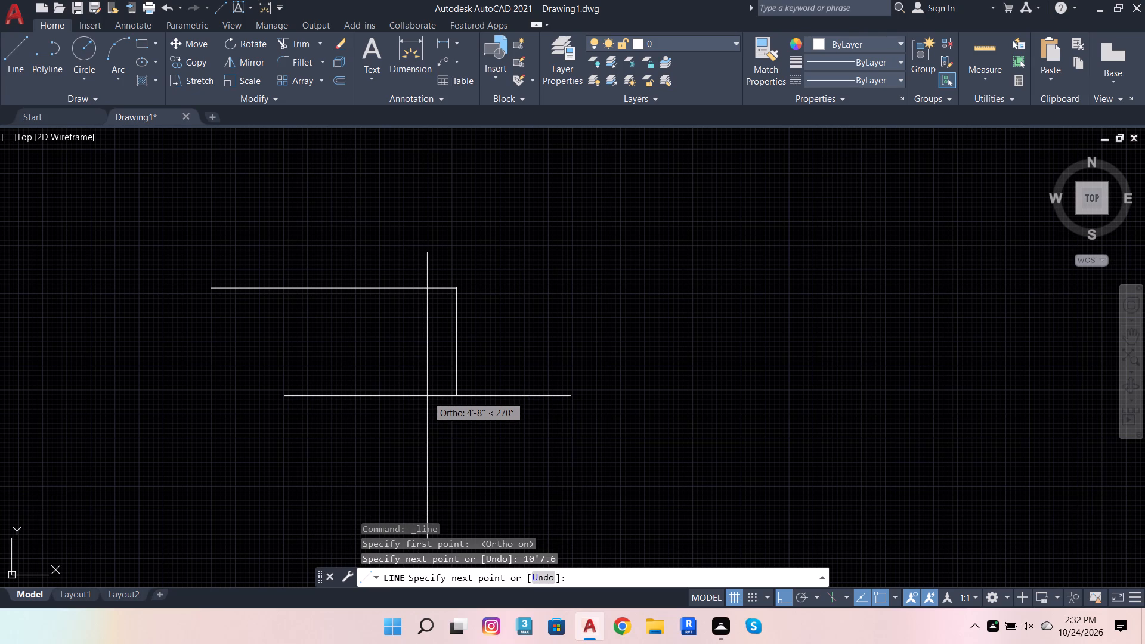
{"action": "key", "text": "5"}
{"action": "key", "text": "Return"}
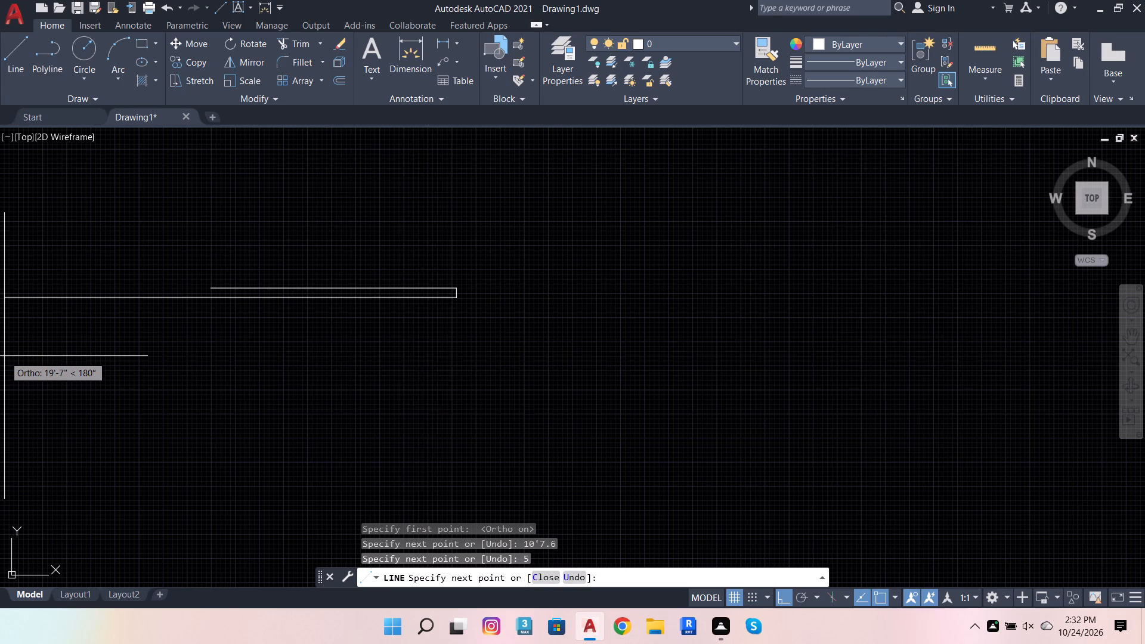
{"action": "type", "text": "10'"}
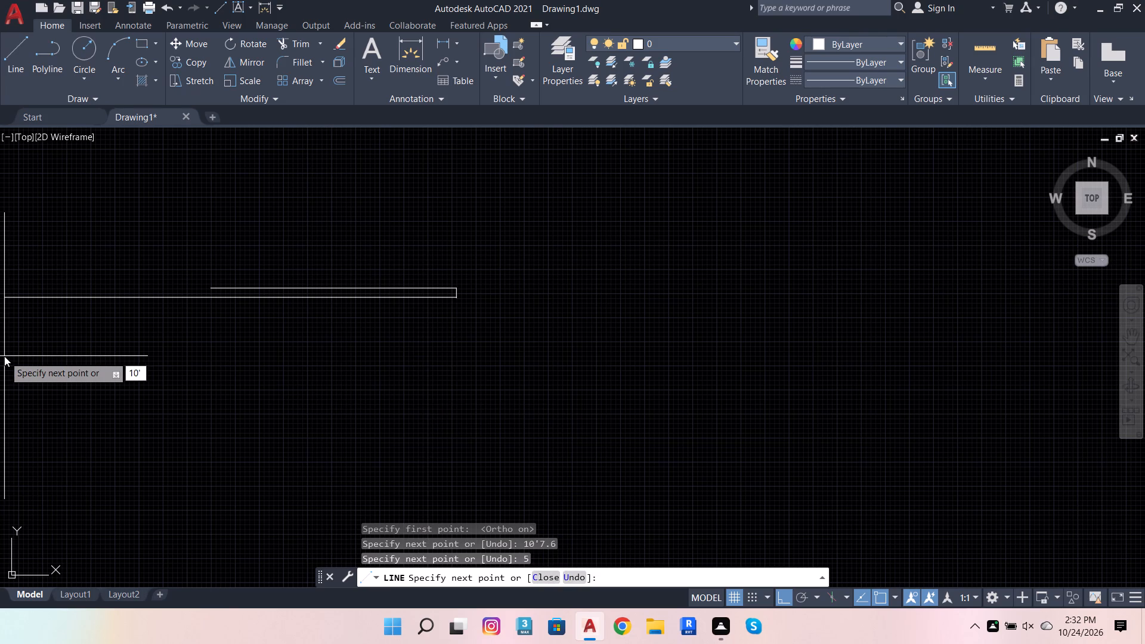
{"action": "type", "text": "7.6"}
{"action": "key", "text": "Return"}
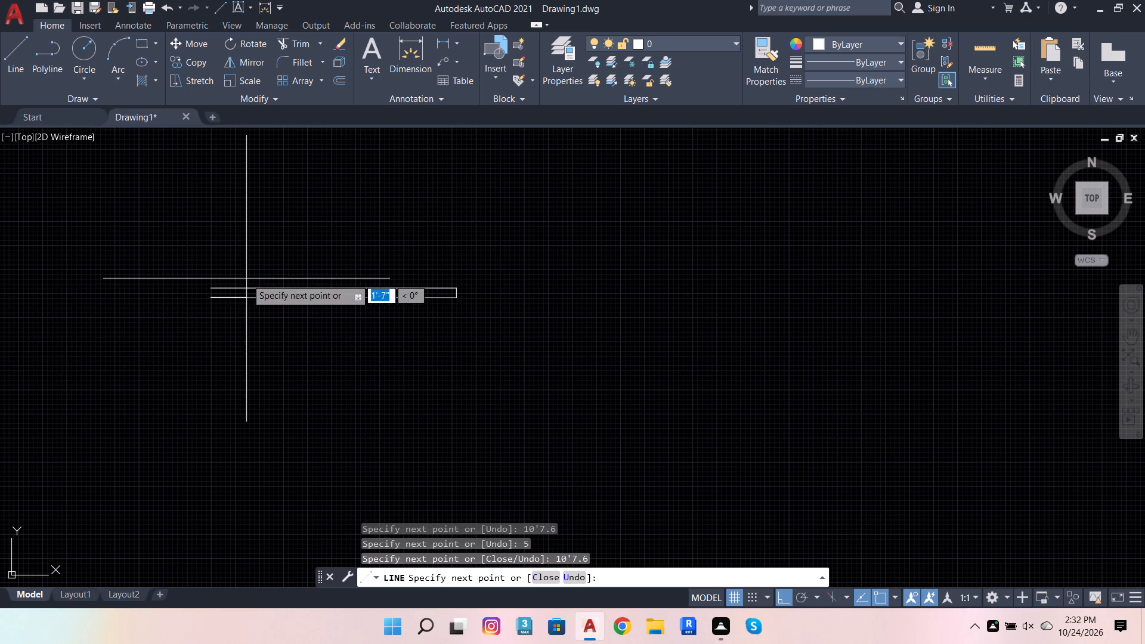
{"action": "scroll", "coordinate": [240, 284], "scroll_direction": "up", "scroll_amount": 3}
{"action": "left_click", "coordinate": [154, 297]}
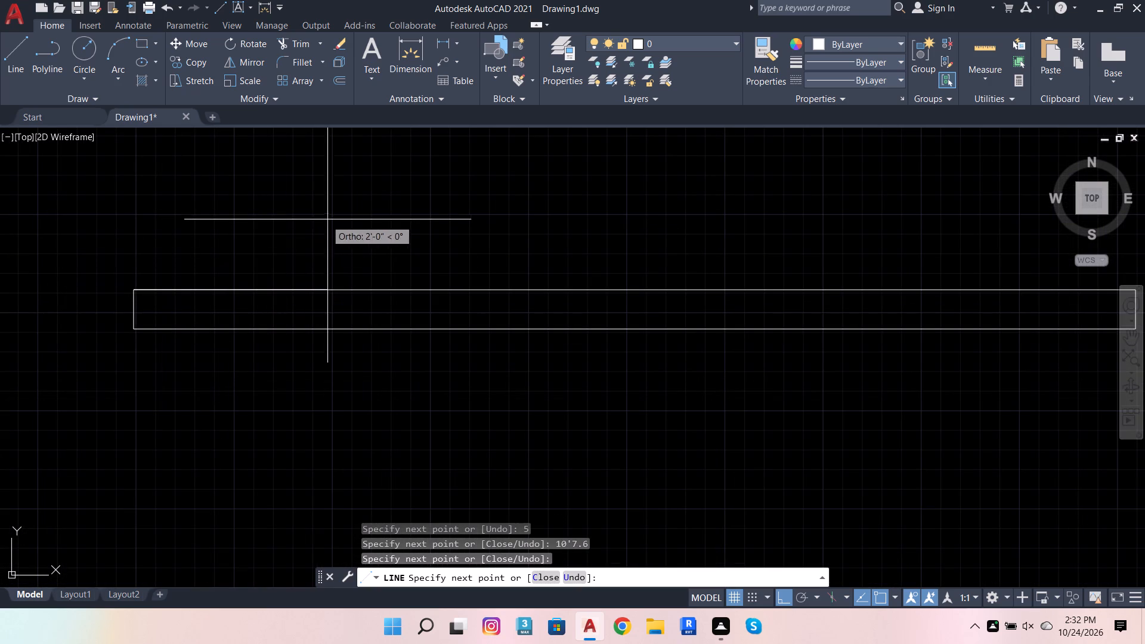
{"action": "key", "text": "Escape"}
Start a line on the rectangle's lower edge 1'3" from its left corner, drawing two 1" segments up and 3" left.
{"action": "scroll", "coordinate": [206, 289], "scroll_direction": "down", "scroll_amount": 3}
{"action": "scroll", "coordinate": [208, 297], "scroll_direction": "up", "scroll_amount": 2}
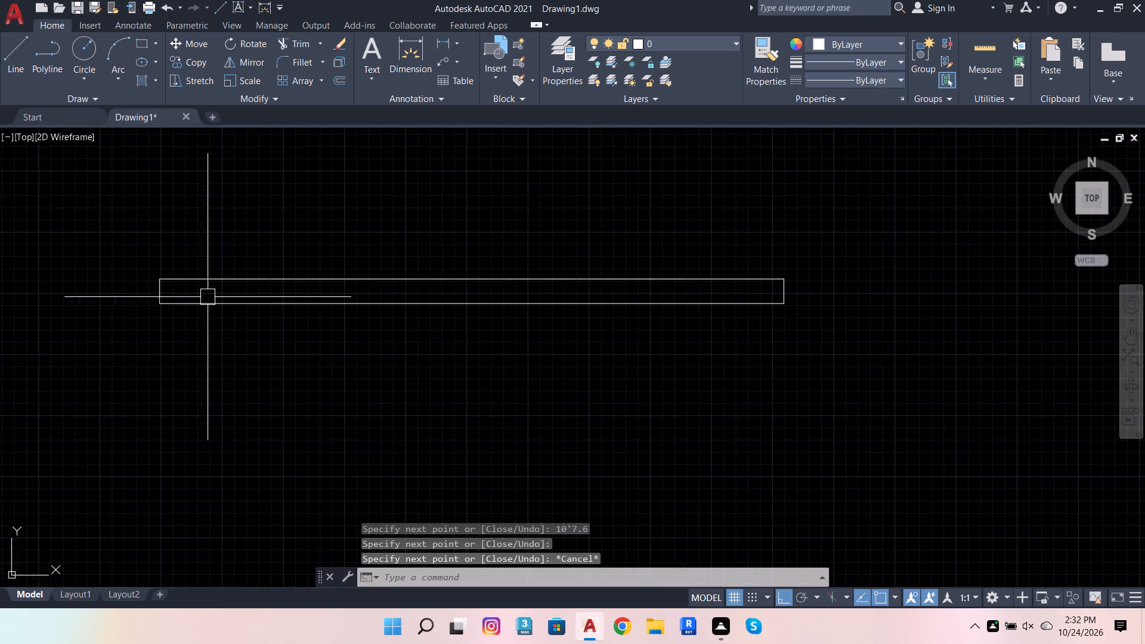
{"action": "scroll", "coordinate": [208, 297], "scroll_direction": "up", "scroll_amount": 1}
{"action": "left_click", "coordinate": [8, 76]}
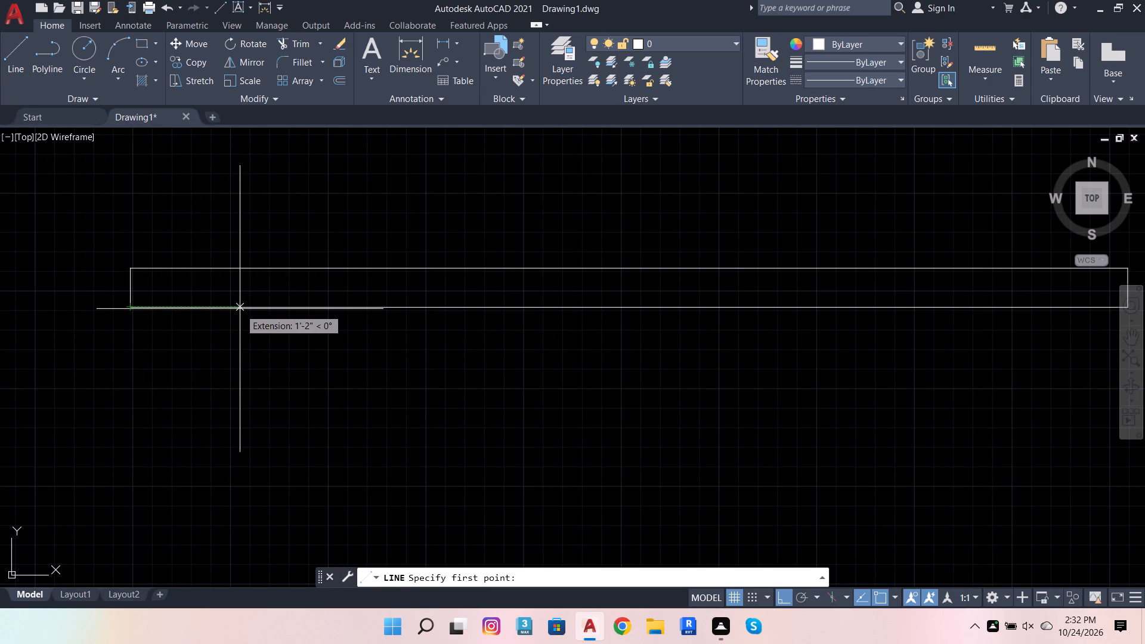
{"action": "type", "text": "1'"}
{"action": "key", "text": "3"}
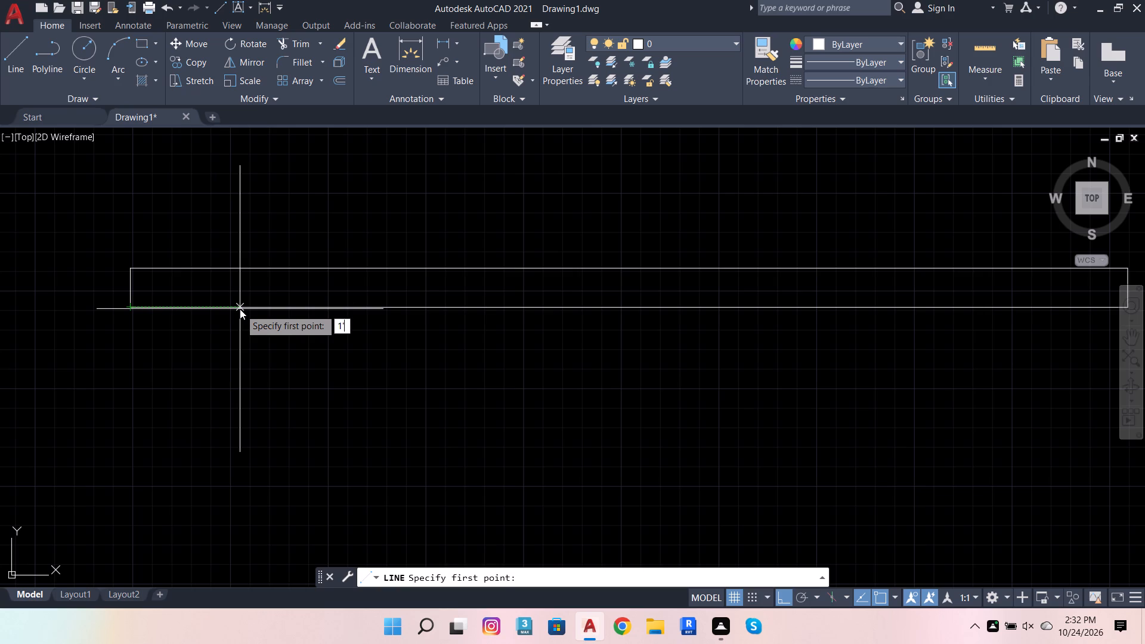
{"action": "key", "text": "Return"}
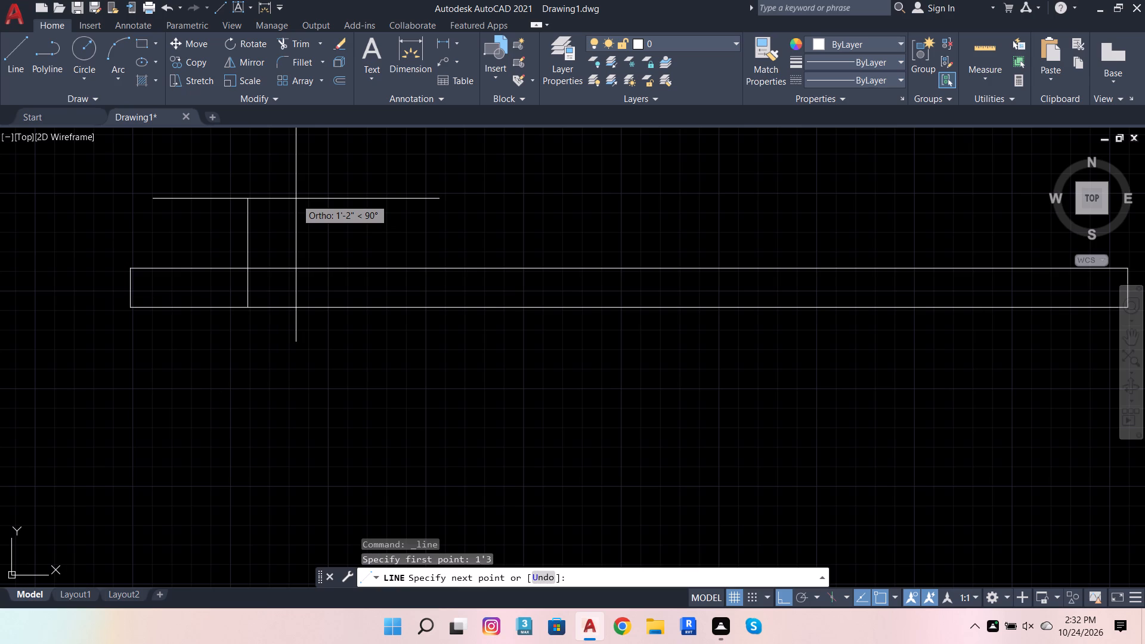
{"action": "key", "text": "1"}
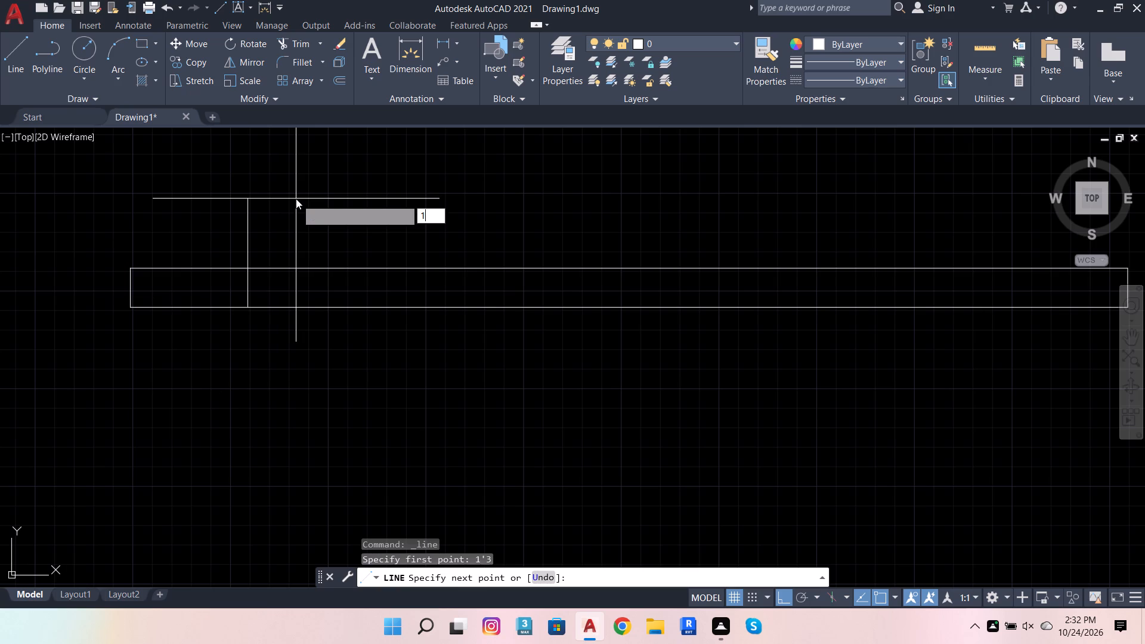
{"action": "key", "text": "Return"}
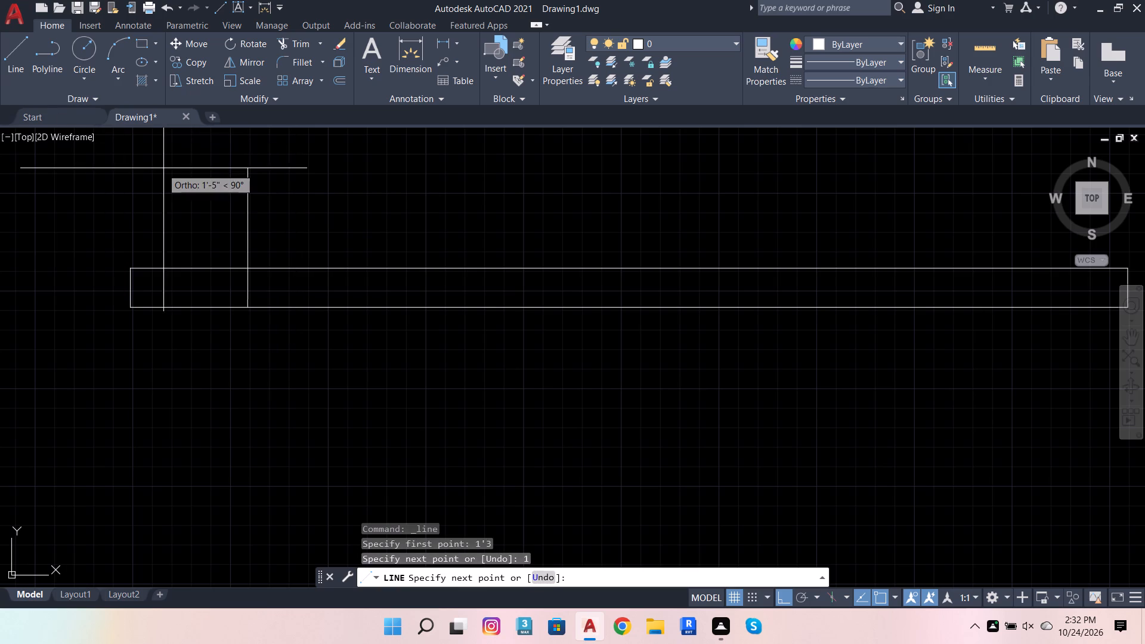
{"action": "key", "text": "1"}
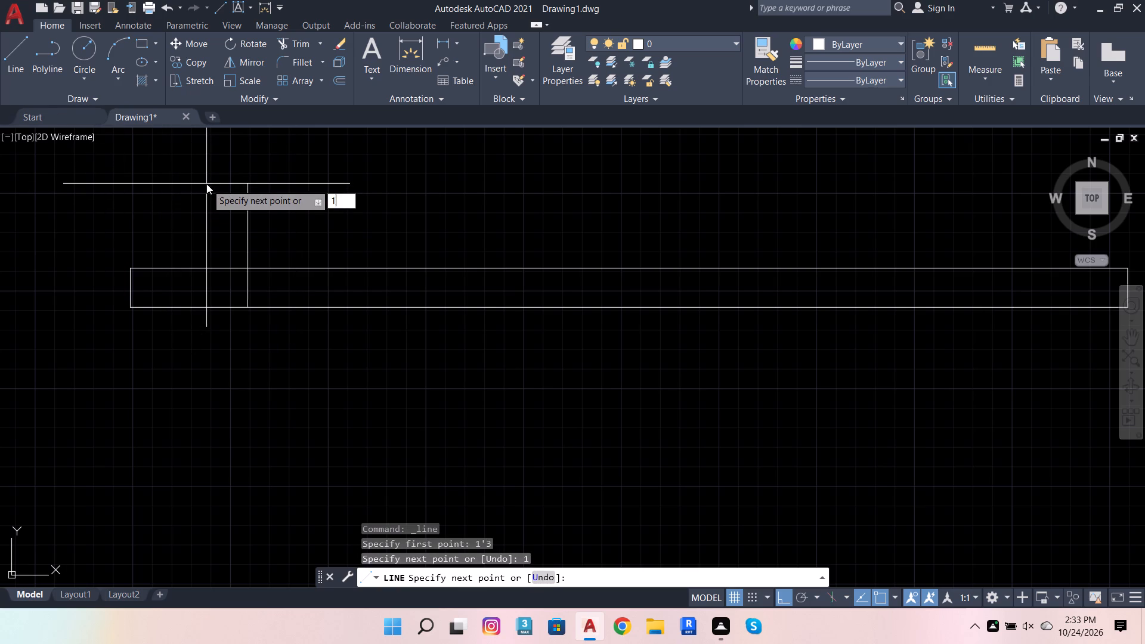
{"action": "key", "text": "Return"}
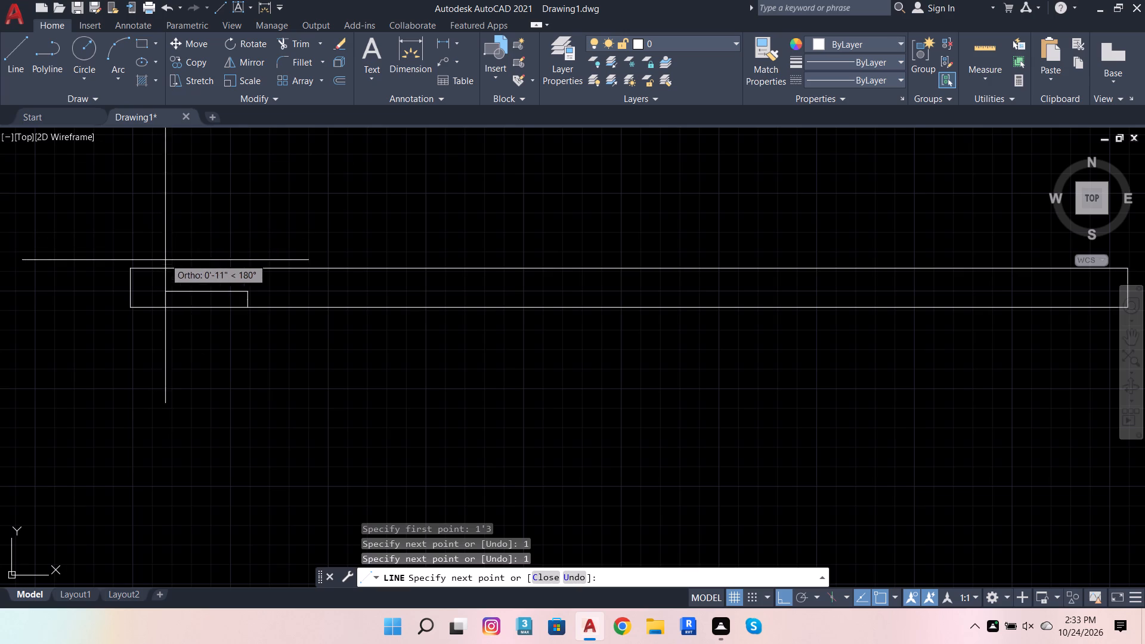
{"action": "scroll", "coordinate": [200, 273], "scroll_direction": "up", "scroll_amount": 2}
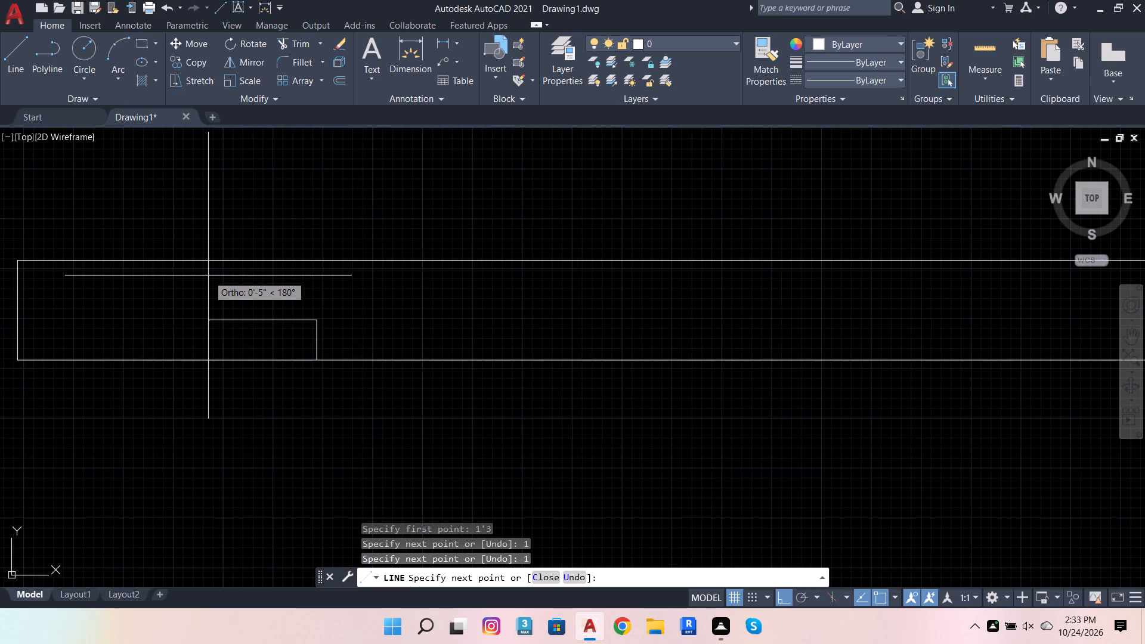
{"action": "key", "text": "3"}
{"action": "key", "text": "Return"}
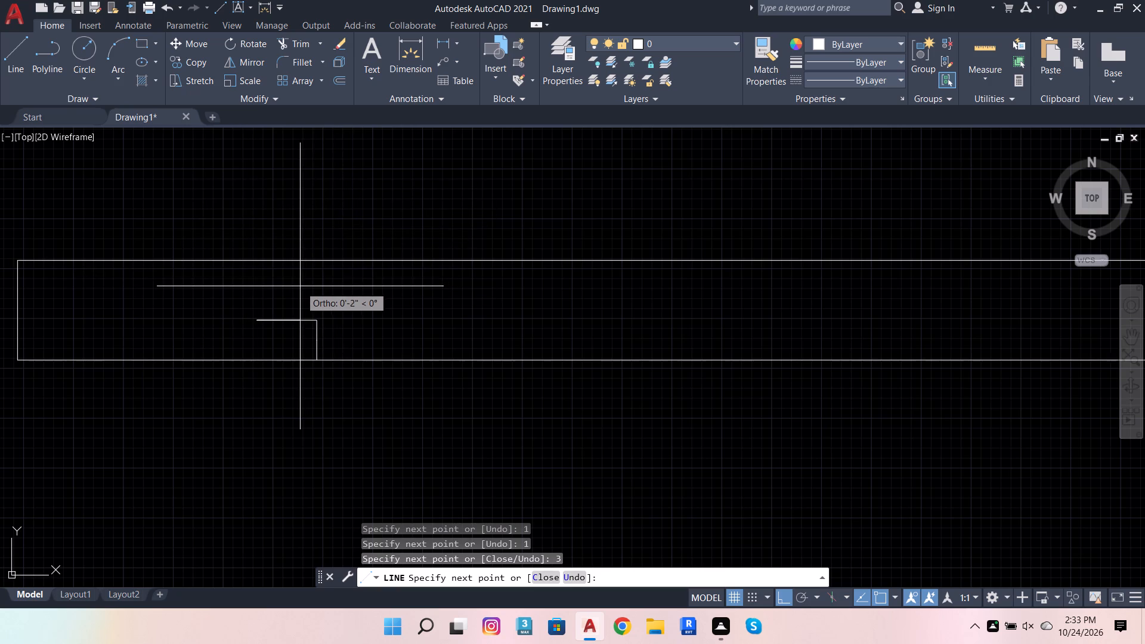
Continue the line up beyond the rectangle's upper edge, 8" right and down to just below that edge, ending it there.
{"action": "scroll", "coordinate": [274, 278], "scroll_direction": "up", "scroll_amount": 1}
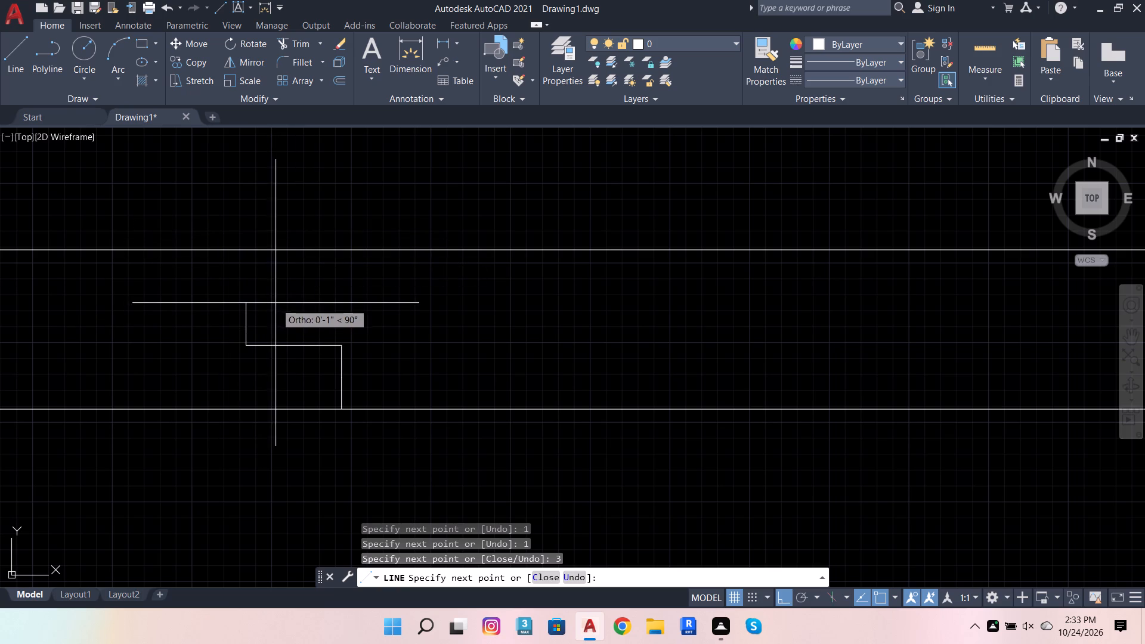
{"action": "left_click", "coordinate": [278, 168]}
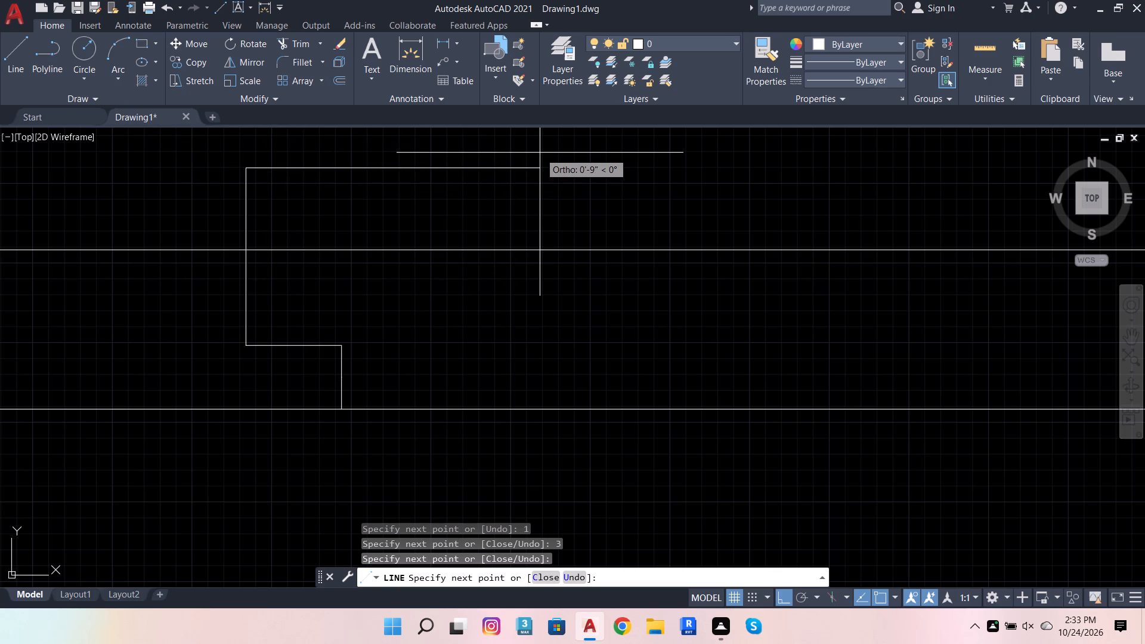
{"action": "key", "text": "8"}
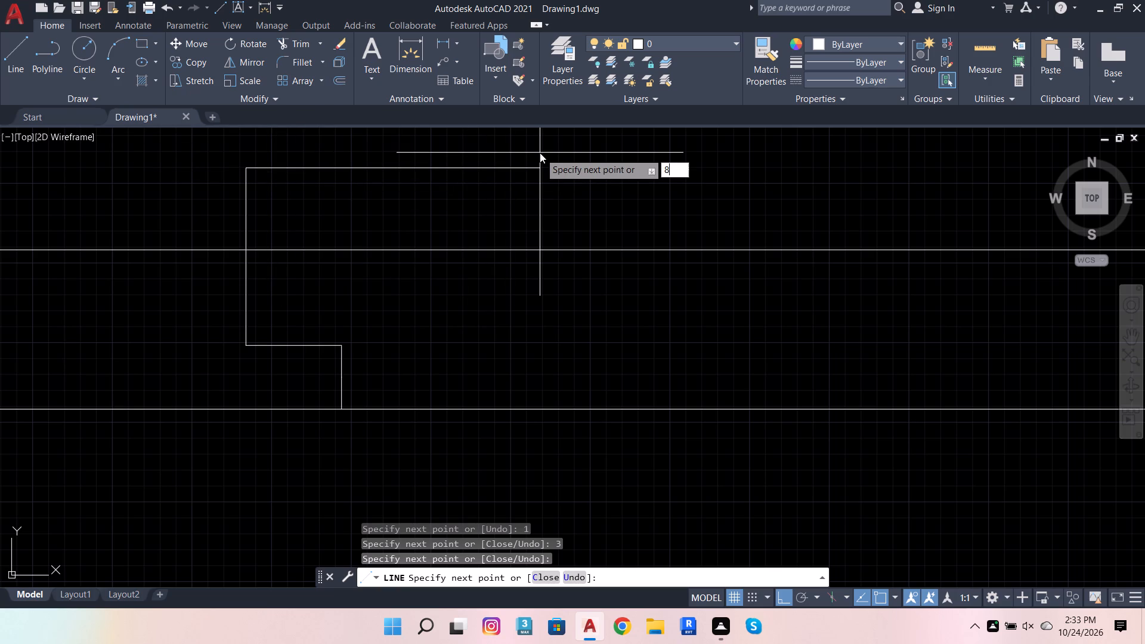
{"action": "key", "text": "Return"}
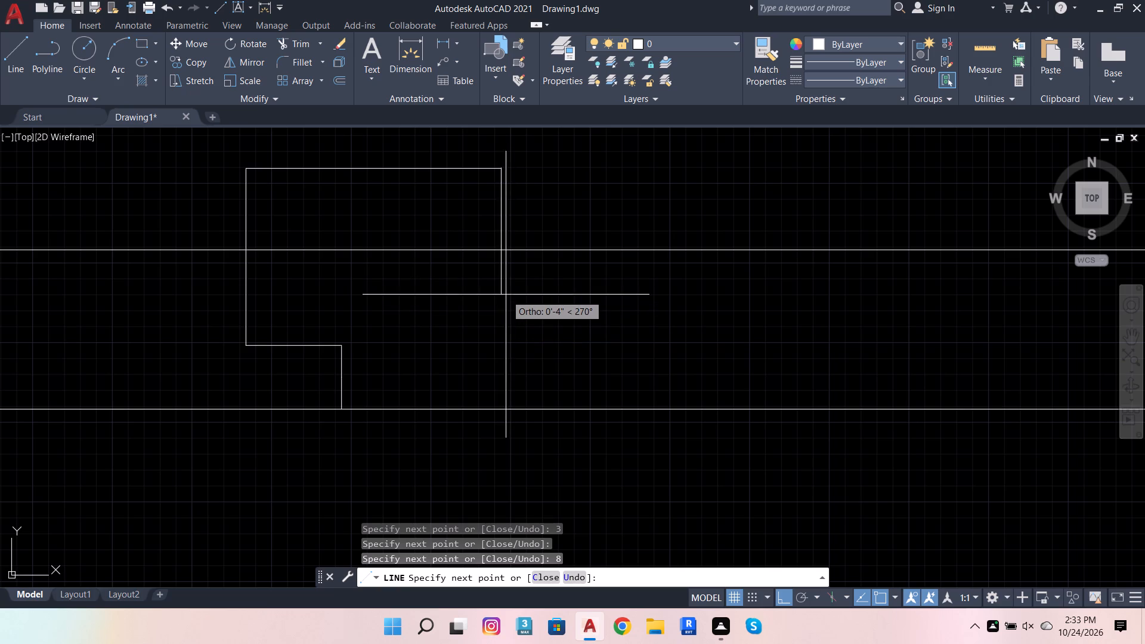
{"action": "scroll", "coordinate": [496, 249], "scroll_direction": "up", "scroll_amount": 1}
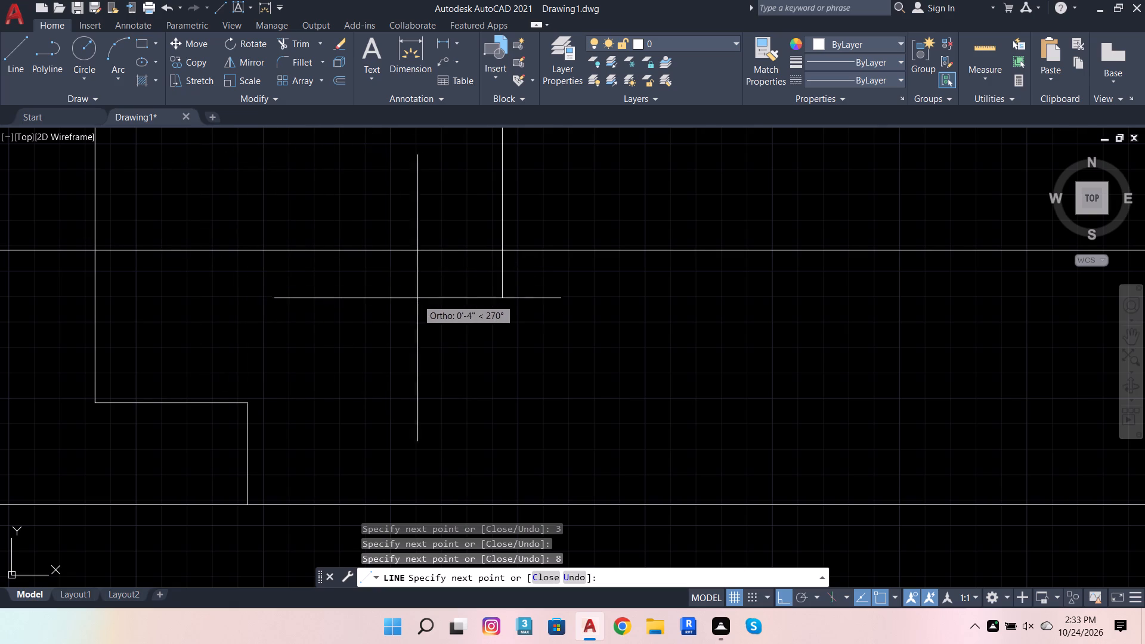
{"action": "left_click", "coordinate": [474, 275]}
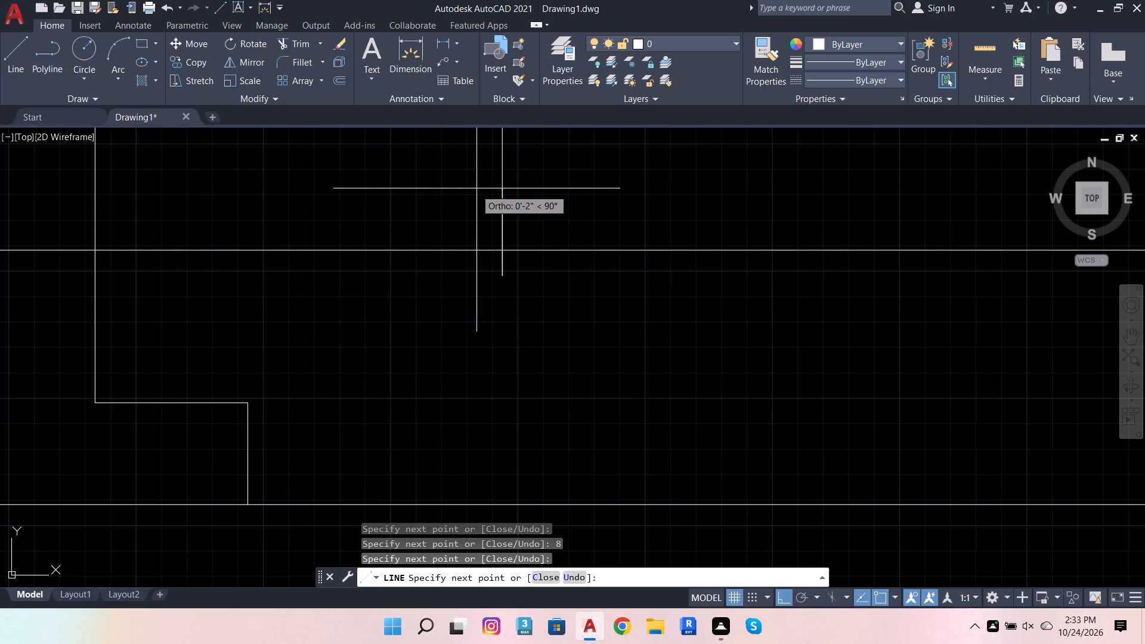
{"action": "key", "text": "space"}
From where the 8" outline's right side crosses the rectangle's upper edge, draw a new line 2" down and 2" left.
{"action": "key", "text": "space"}
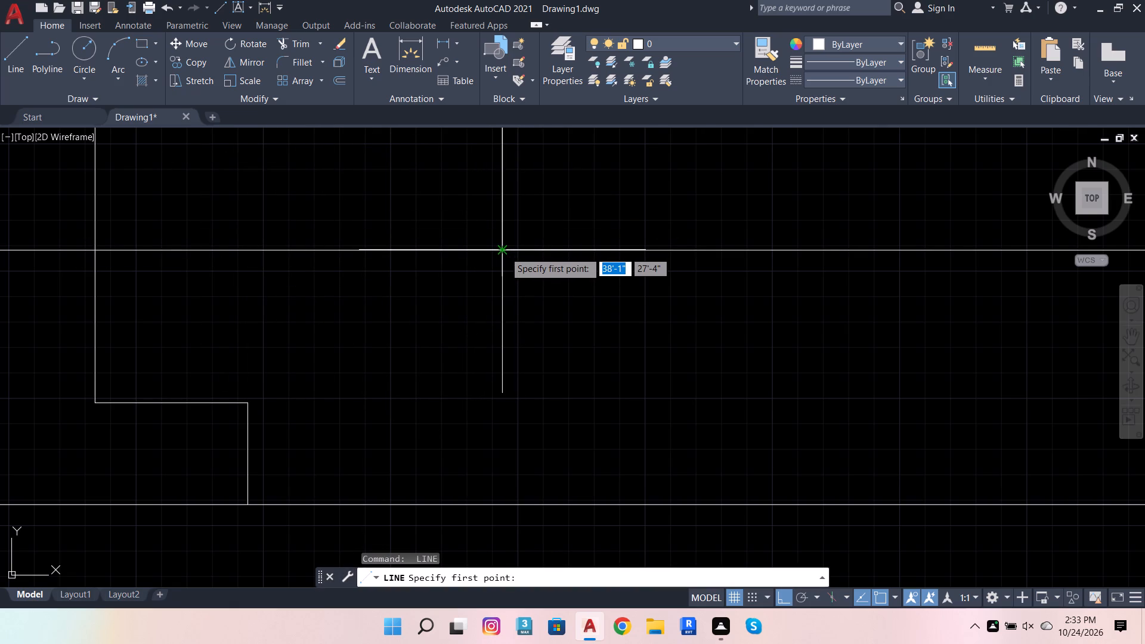
{"action": "left_click", "coordinate": [505, 252]}
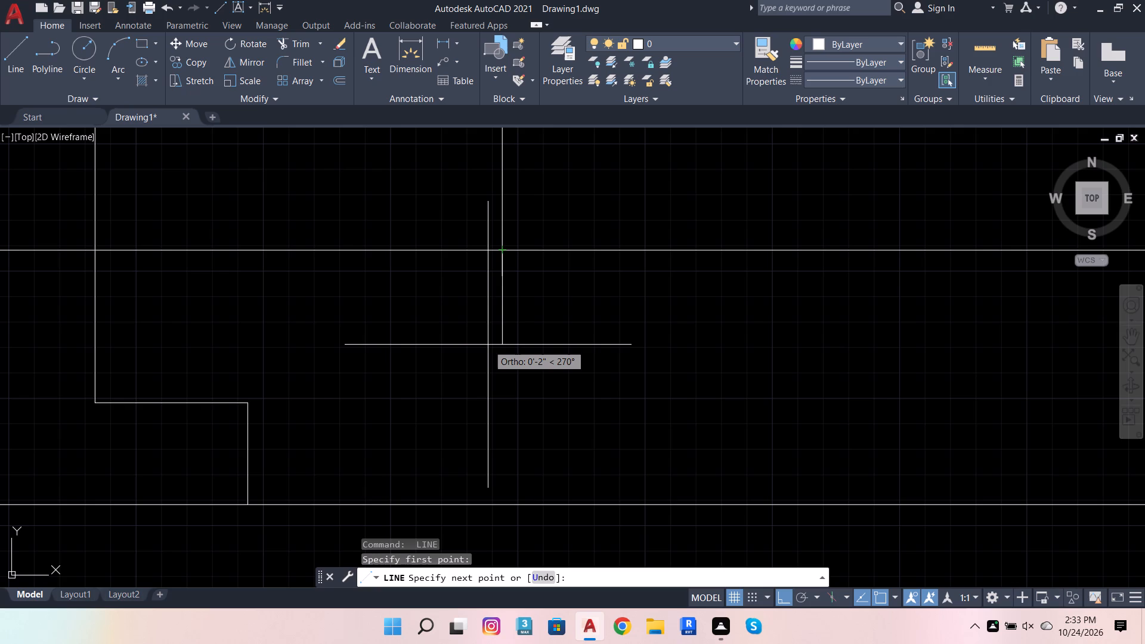
{"action": "key", "text": "2"}
{"action": "key", "text": "Return"}
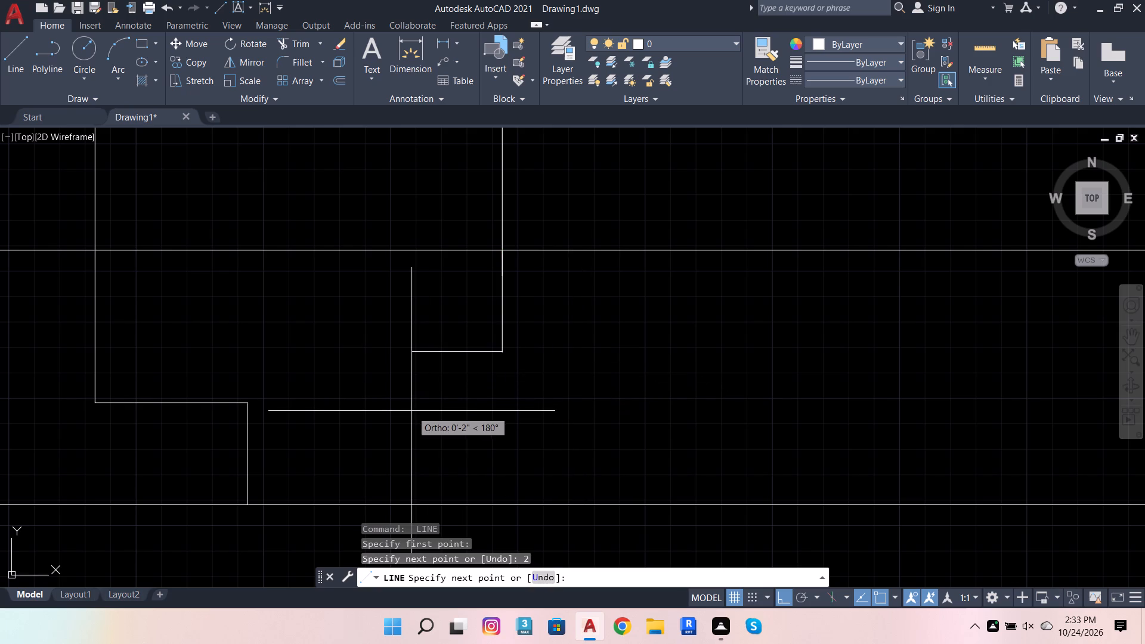
{"action": "key", "text": "2"}
{"action": "key", "text": "Return"}
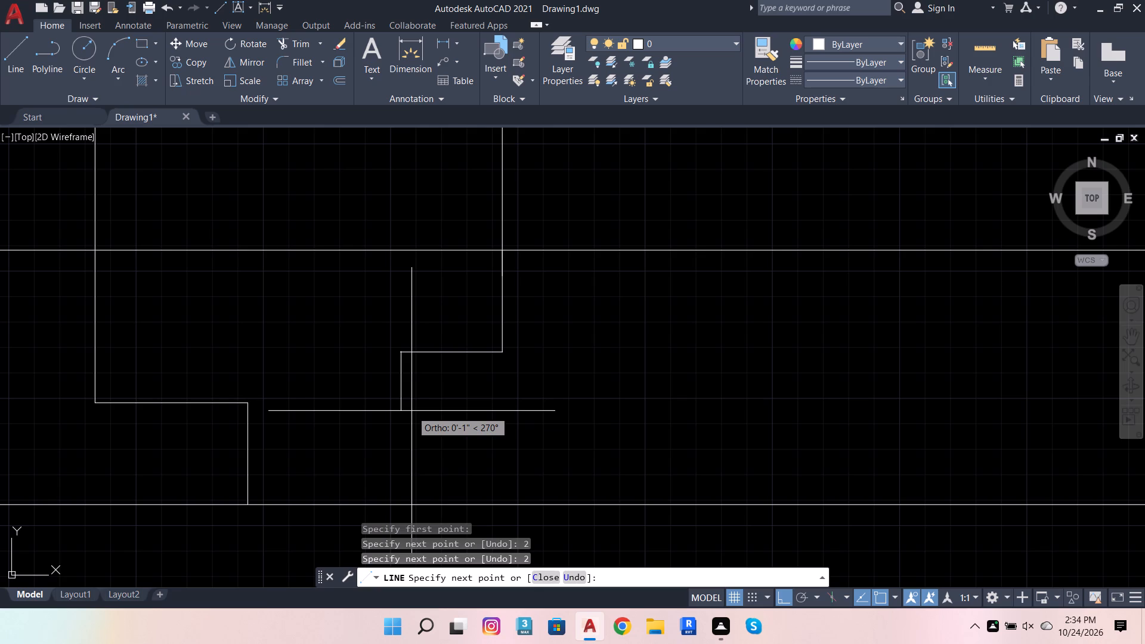
With Ortho off, continue with a slanted segment about 4" long at 251° to below the rectangle's lower edge.
{"action": "scroll", "coordinate": [398, 420], "scroll_direction": "down", "scroll_amount": 2}
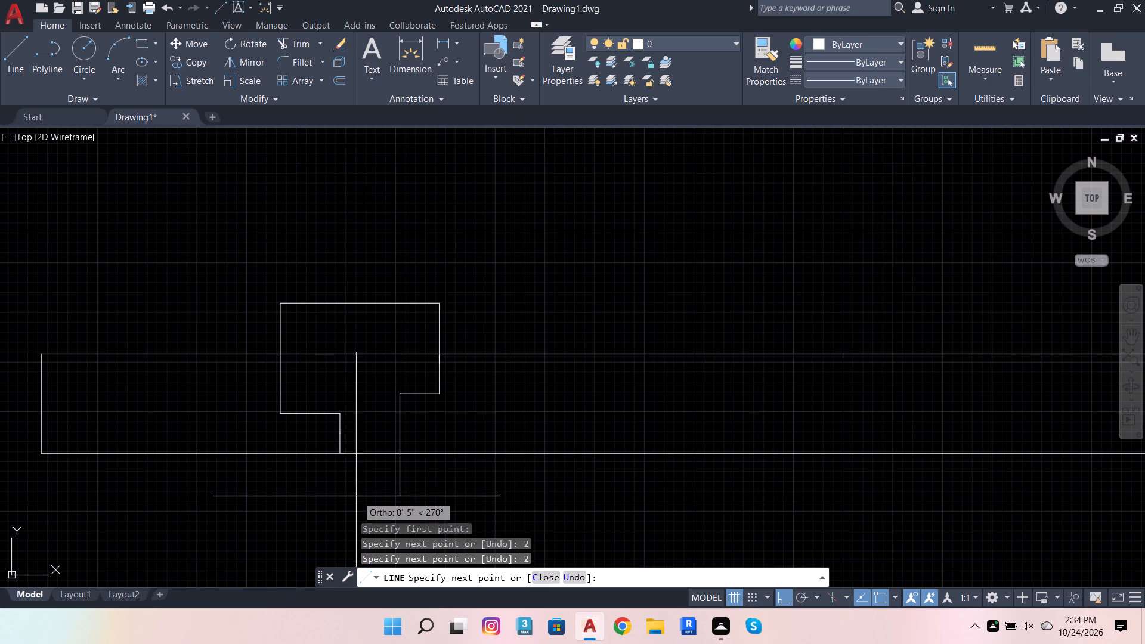
{"action": "left_click_drag", "start_coordinate": [783, 595], "coordinate": [773, 593]}
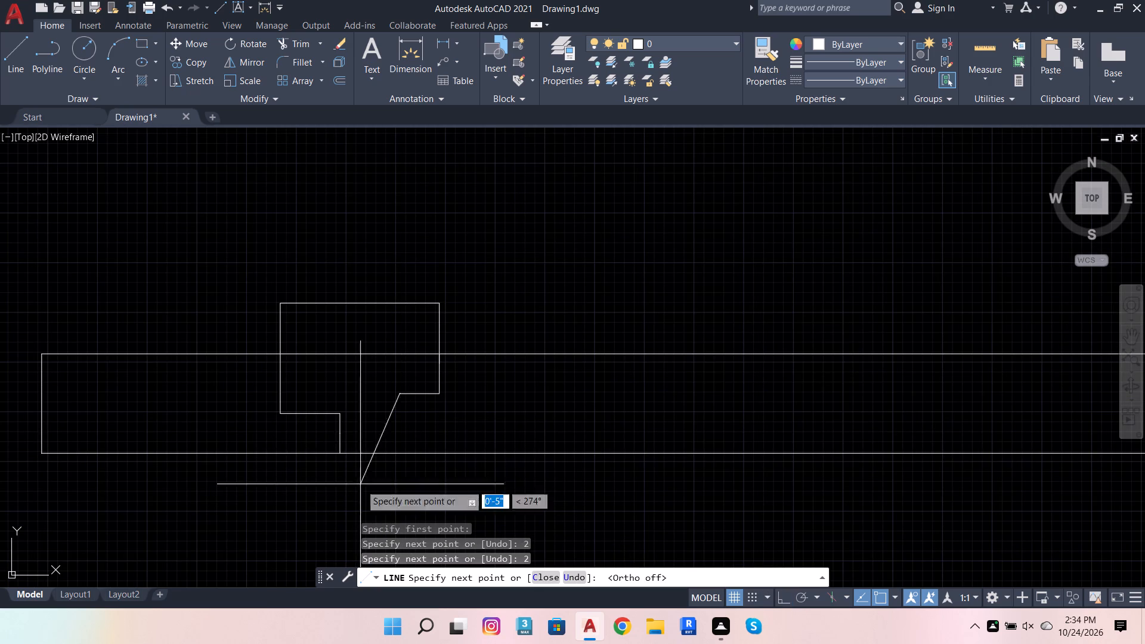
{"action": "left_click", "coordinate": [370, 478]}
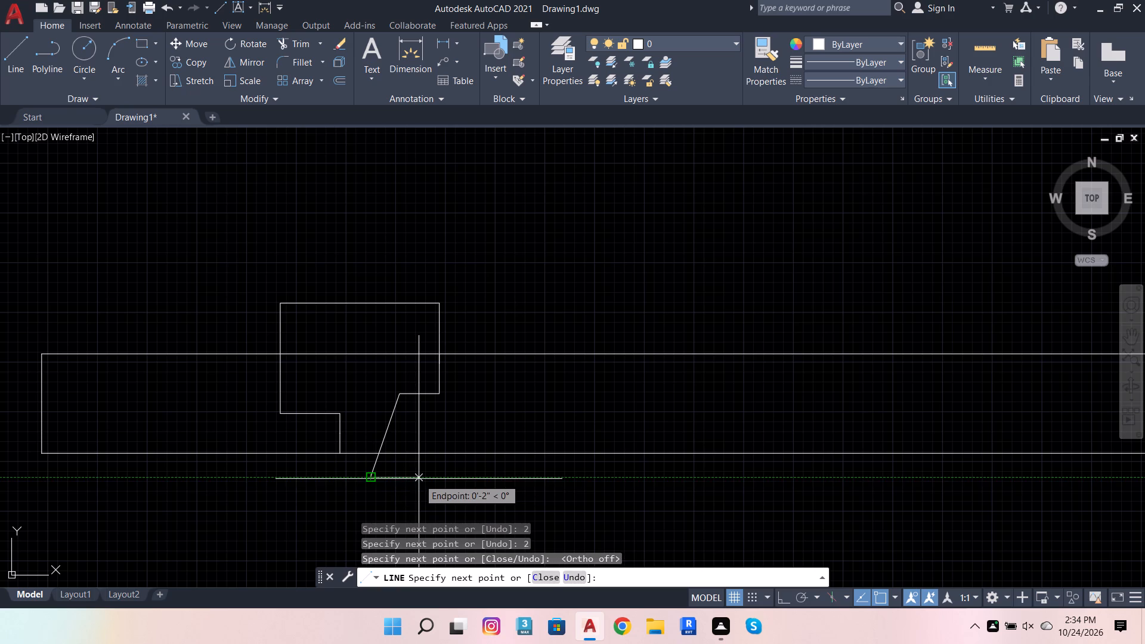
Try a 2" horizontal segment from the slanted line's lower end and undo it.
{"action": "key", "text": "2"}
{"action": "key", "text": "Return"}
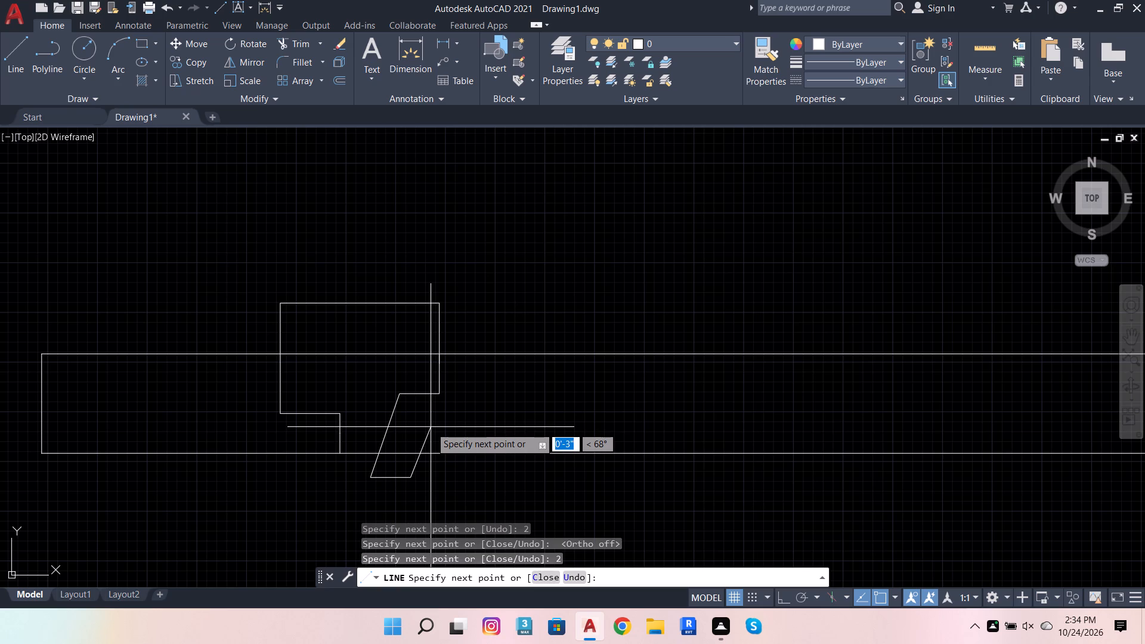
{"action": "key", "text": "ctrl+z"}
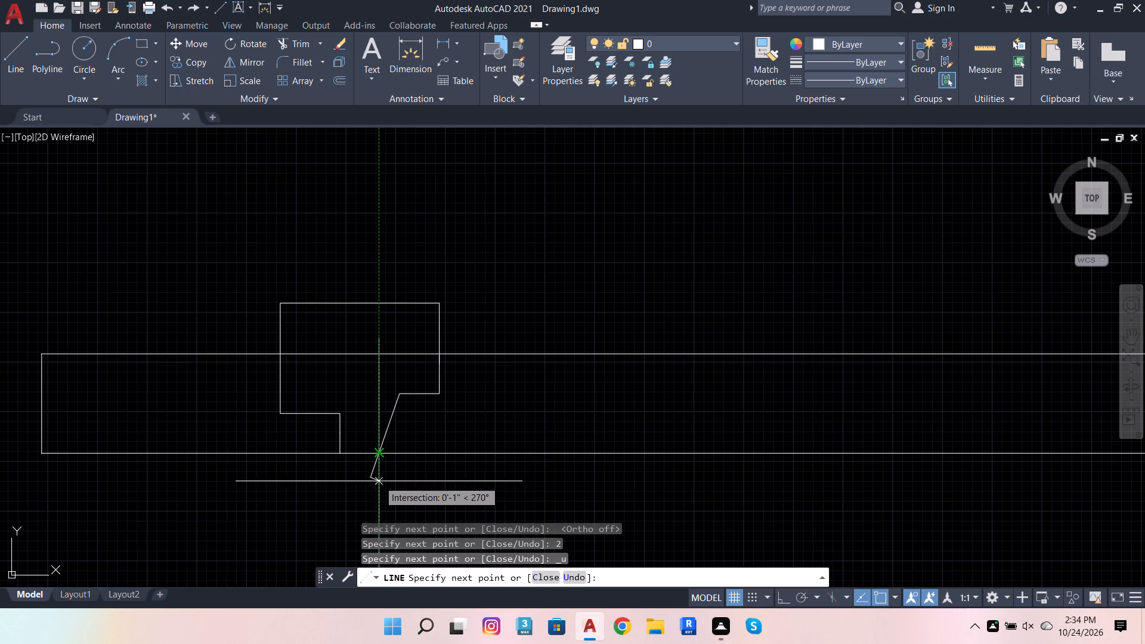
Add a 1" end segment at the slanted line's lower end and return up beside it with a segment about 4" long.
{"action": "key", "text": "1"}
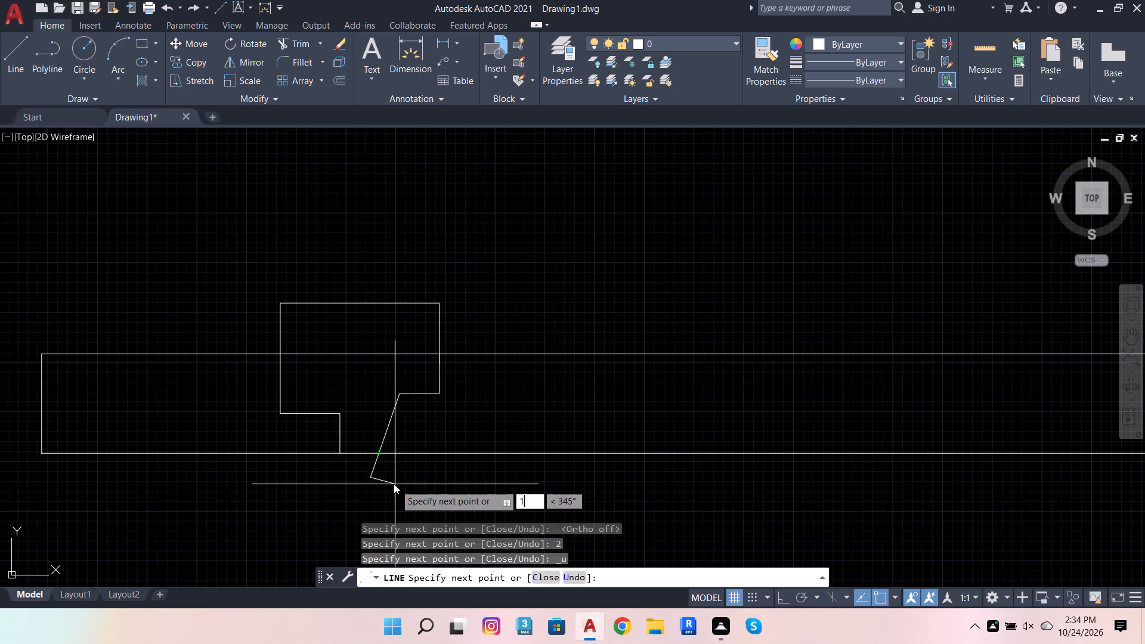
{"action": "key", "text": "Return"}
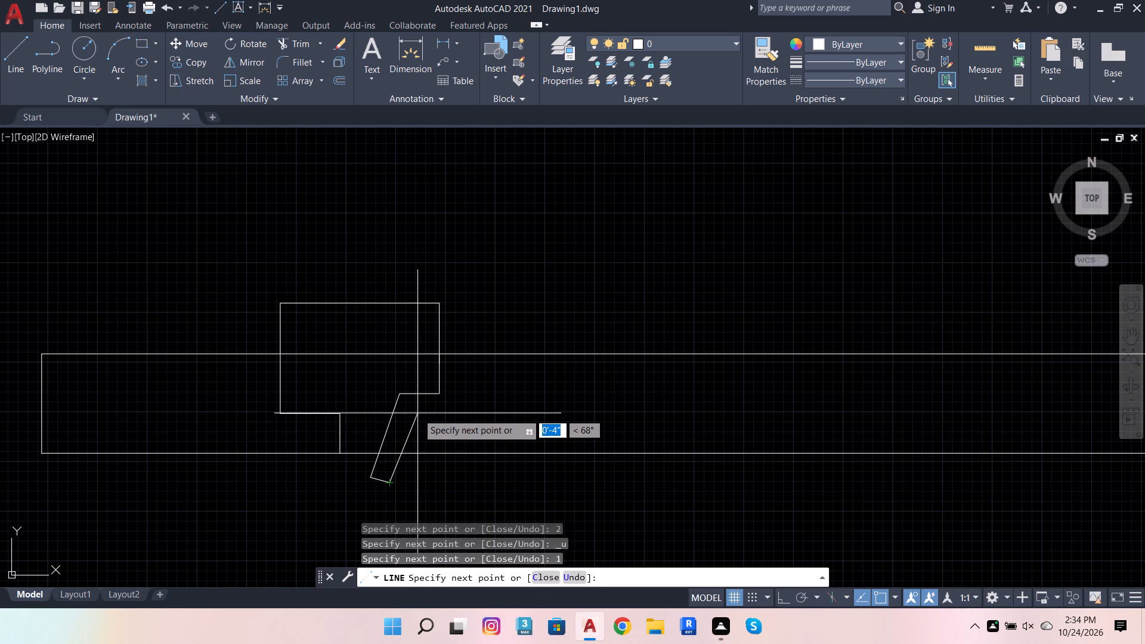
{"action": "left_click", "coordinate": [411, 415]}
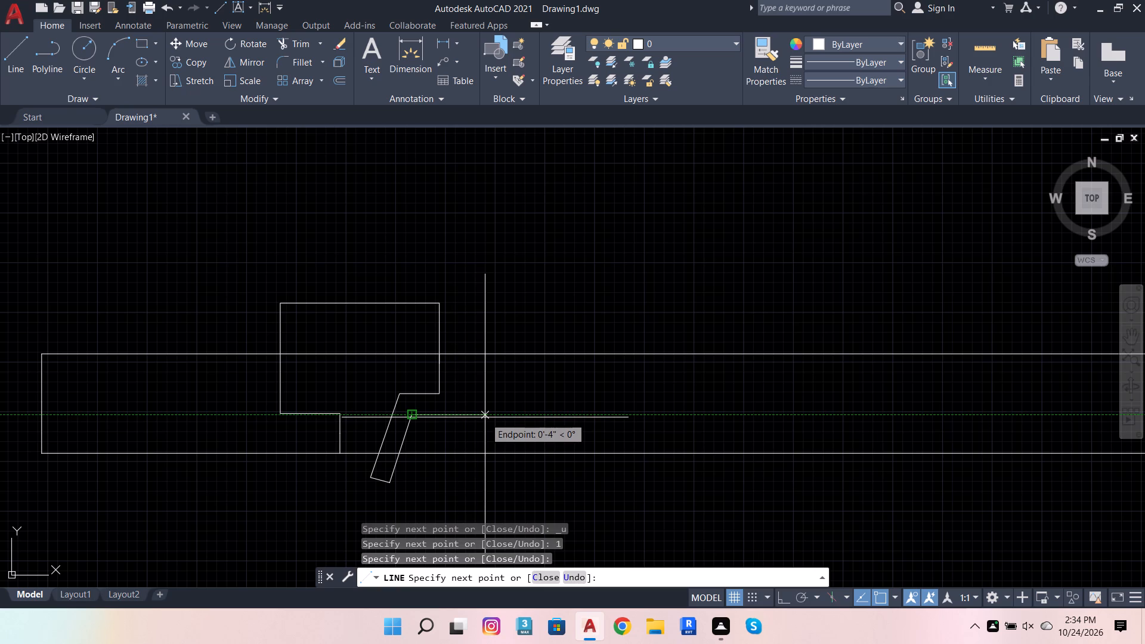
From the top of the narrow slanted strip, continue the line 8" right, 1" down and 2" left.
{"action": "left_click", "coordinate": [460, 415]}
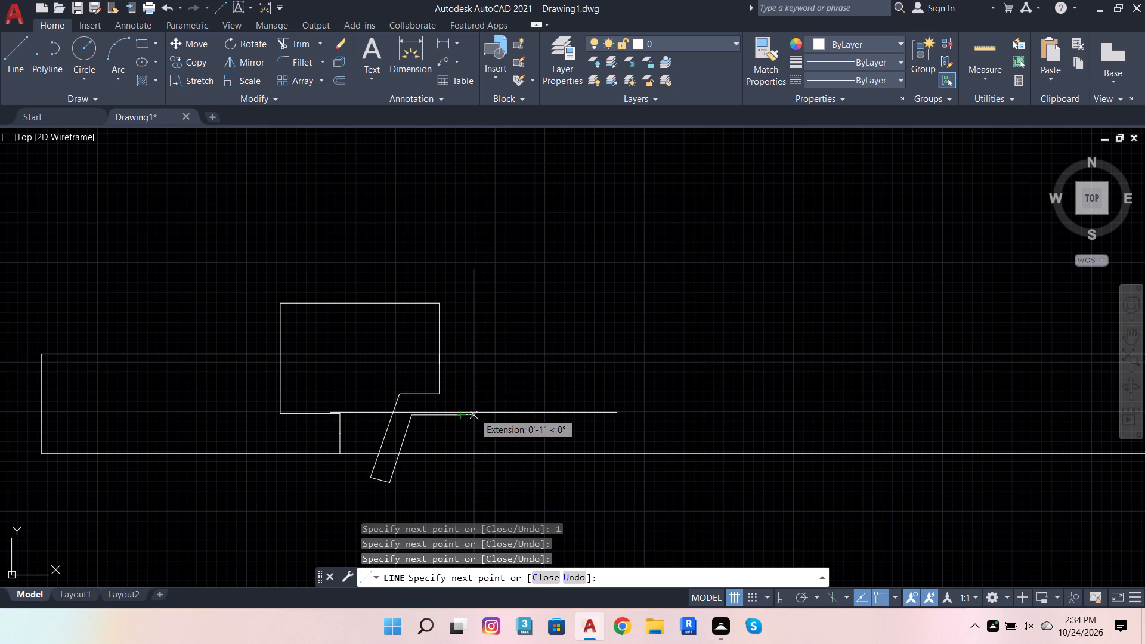
{"action": "key", "text": "ctrl+z"}
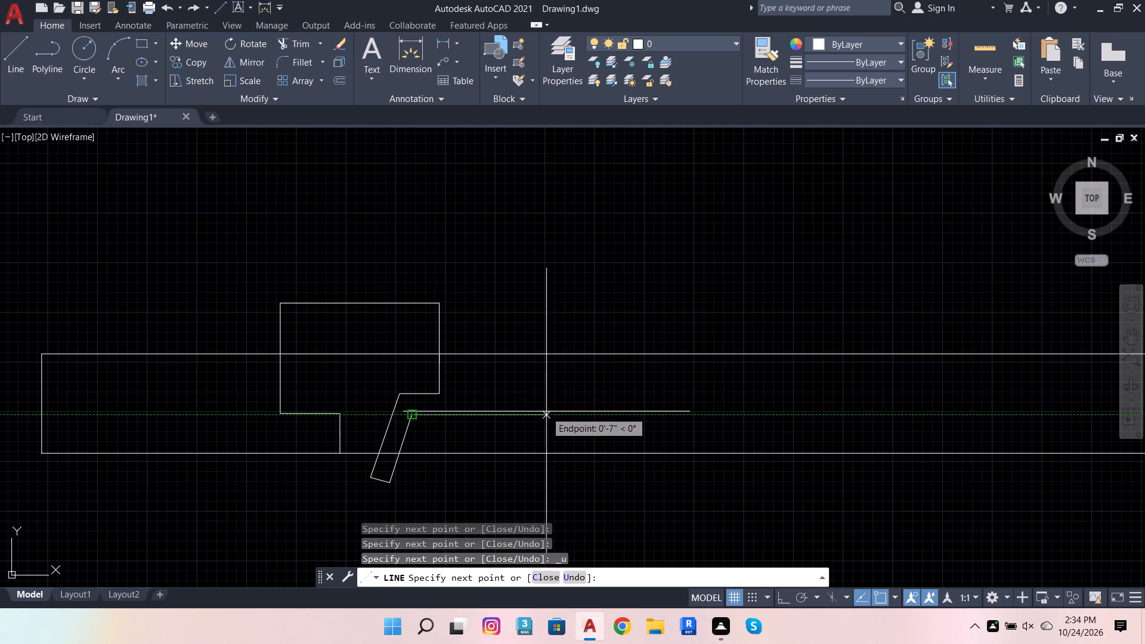
{"action": "key", "text": "8"}
{"action": "key", "text": "Return"}
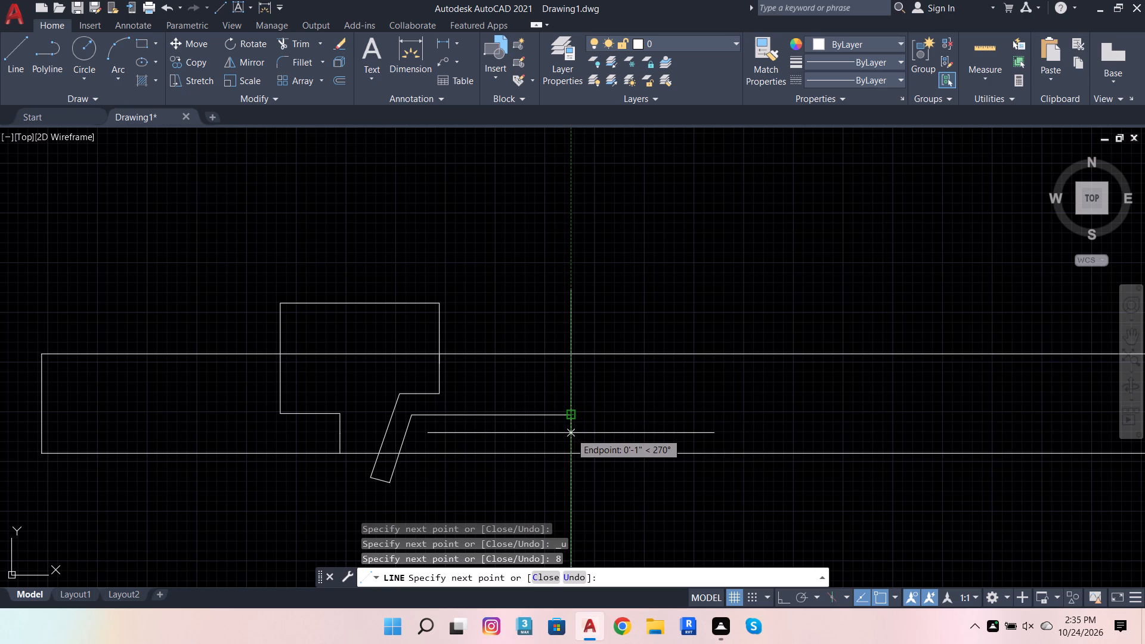
{"action": "key", "text": "1"}
{"action": "key", "text": "Return"}
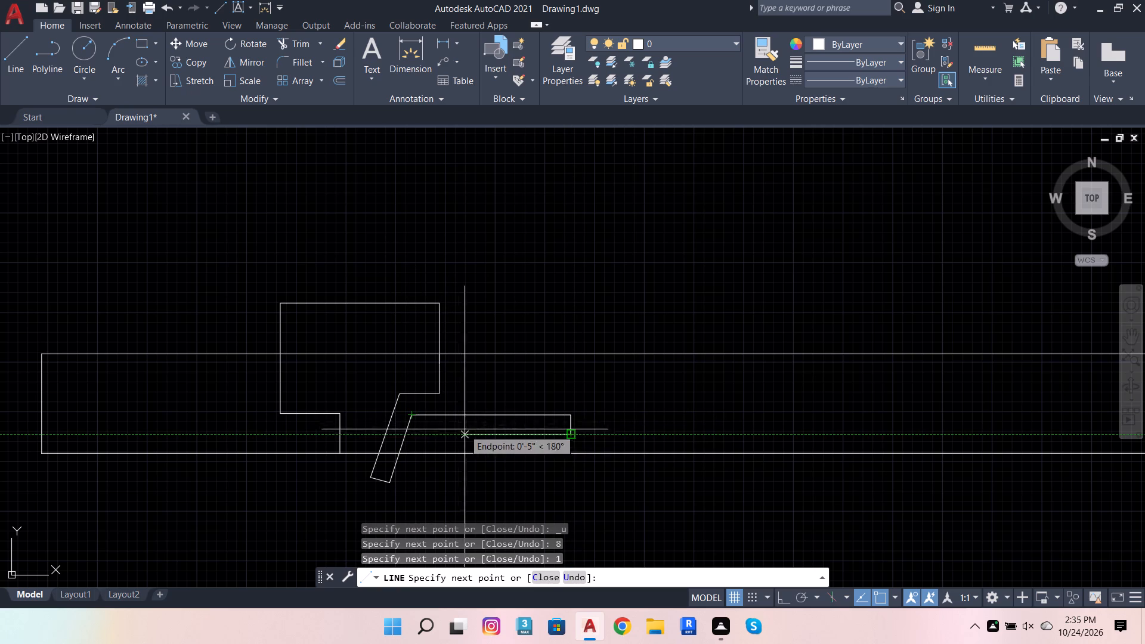
{"action": "key", "text": "2"}
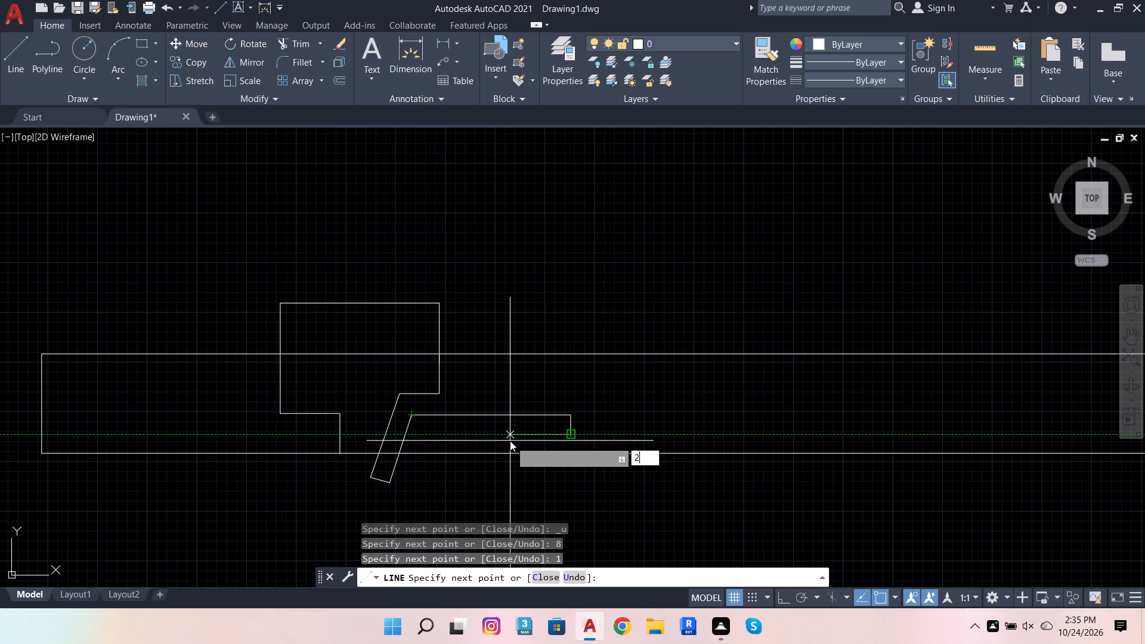
{"action": "key", "text": "Return"}
Turn Ortho on and continue the line straight down to below the rectangle's lower edge.
{"action": "scroll", "coordinate": [536, 463], "scroll_direction": "up", "scroll_amount": 1}
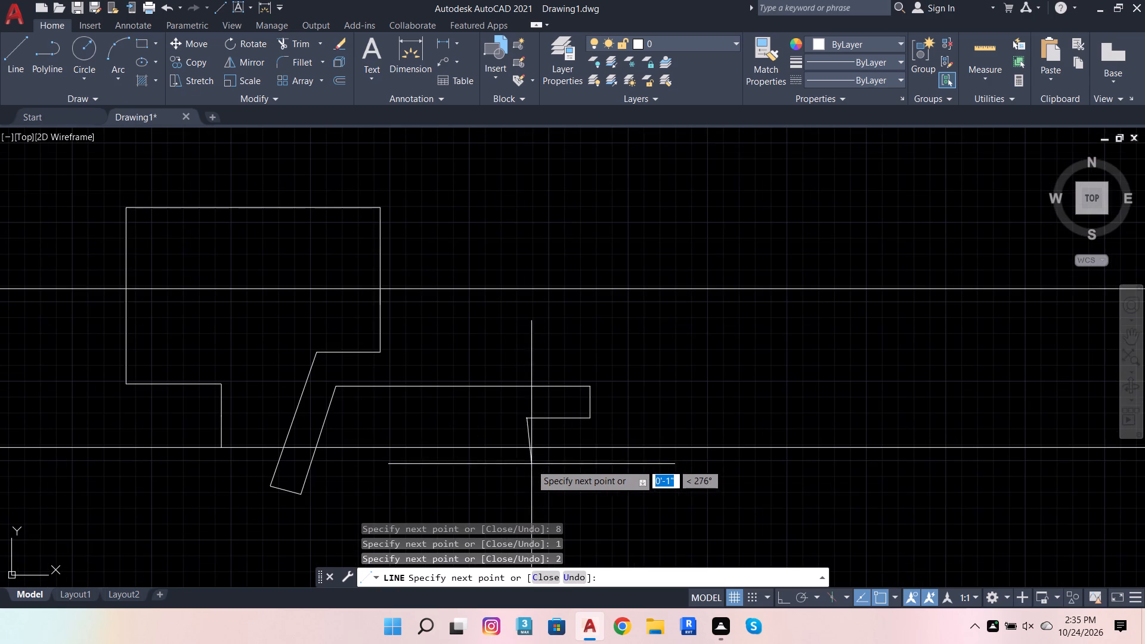
{"action": "left_click", "coordinate": [777, 597]}
{"action": "left_click", "coordinate": [495, 478]}
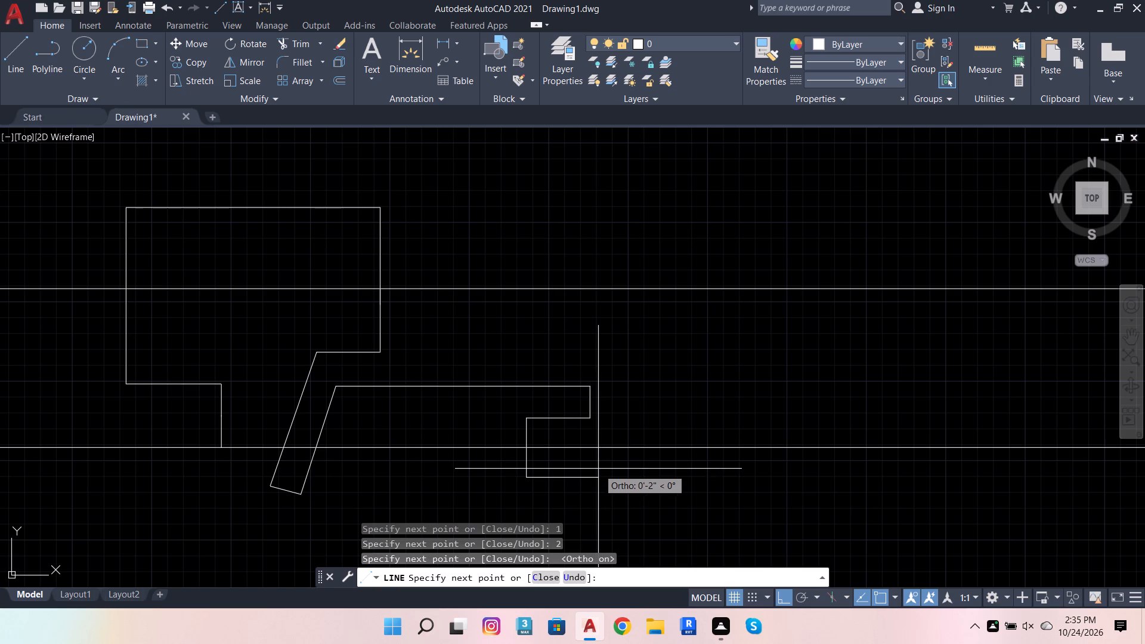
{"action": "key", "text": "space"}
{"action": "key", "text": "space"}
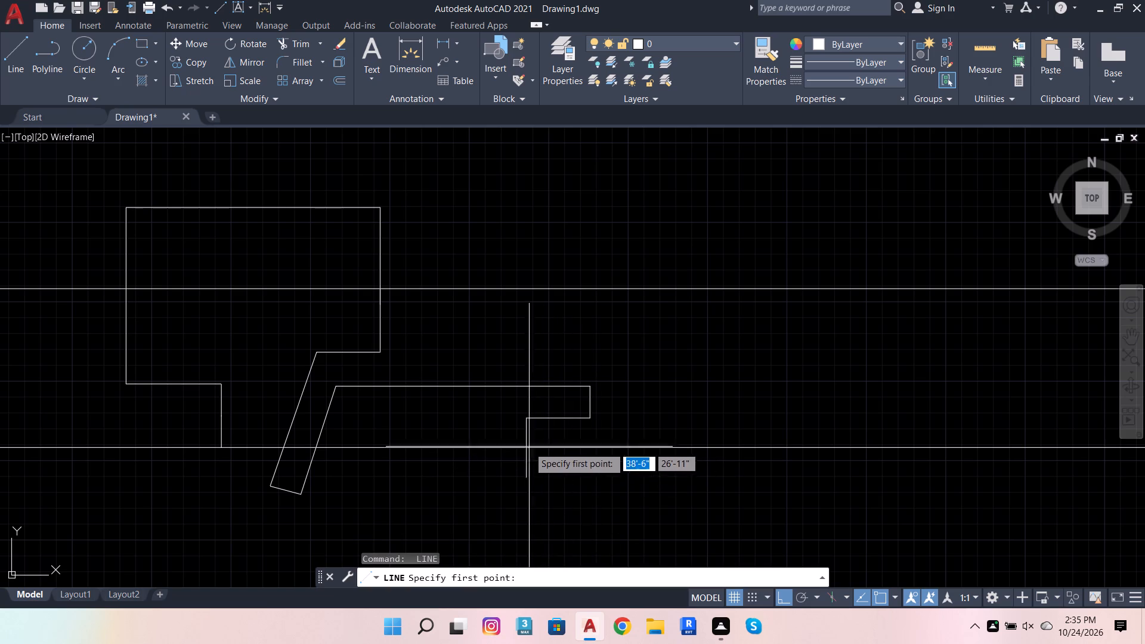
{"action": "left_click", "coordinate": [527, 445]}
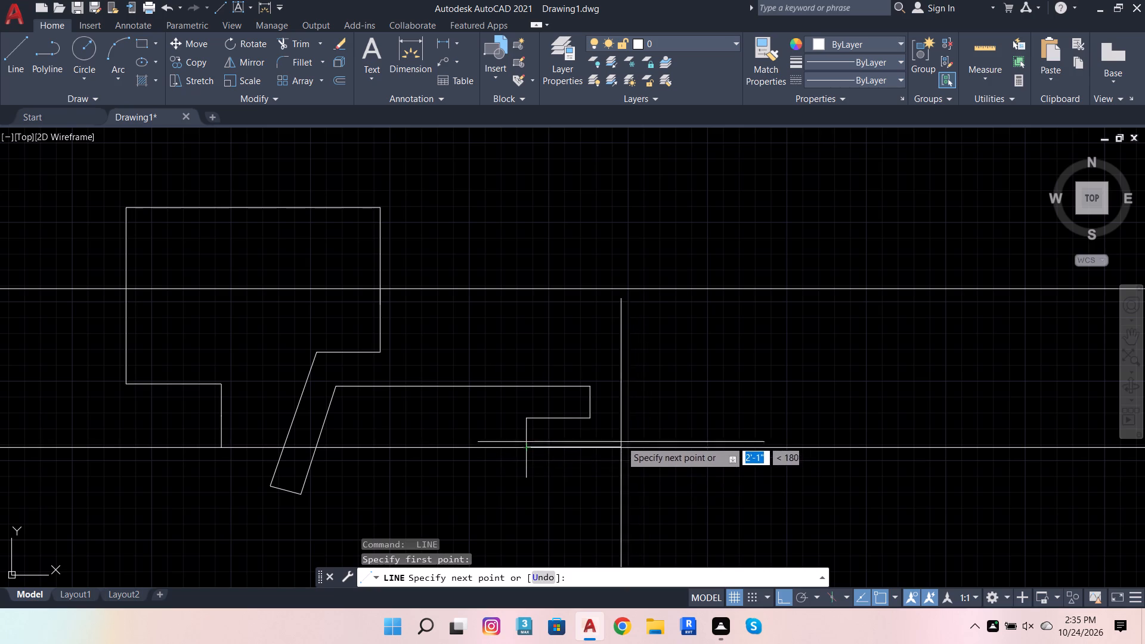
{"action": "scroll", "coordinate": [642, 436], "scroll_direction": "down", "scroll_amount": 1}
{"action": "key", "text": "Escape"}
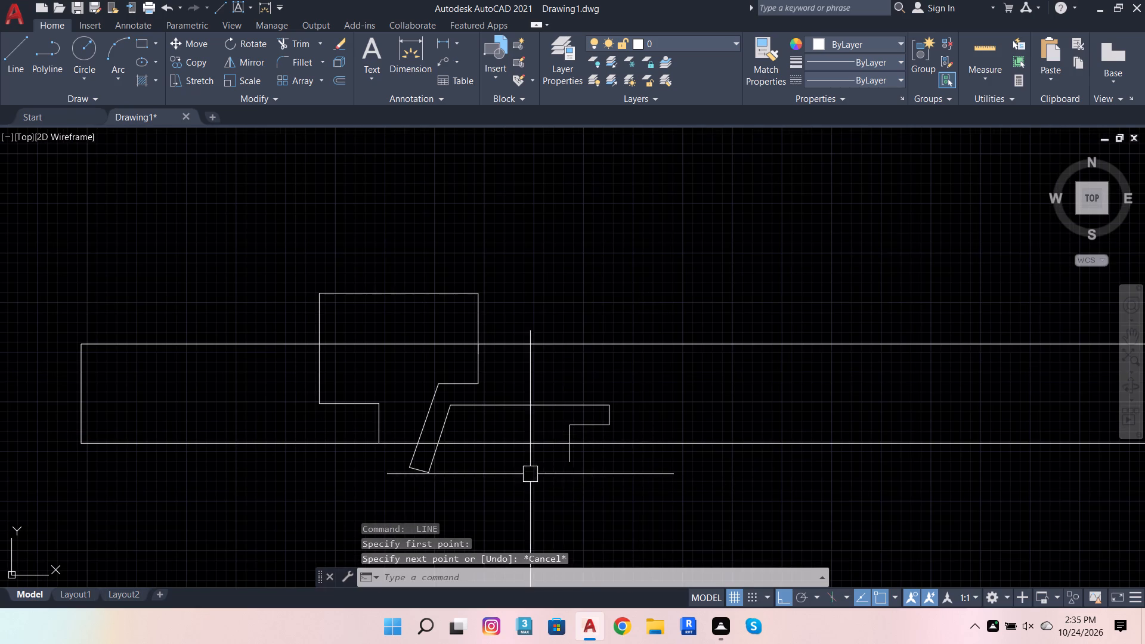
Mirror the stepped and slanted profile with the rectangle's end line about a vertical axis through the long edge's midpoint, keeping the originals.
{"action": "scroll", "coordinate": [519, 473], "scroll_direction": "down", "scroll_amount": 2}
{"action": "left_click", "coordinate": [270, 355]}
{"action": "left_click", "coordinate": [575, 493]}
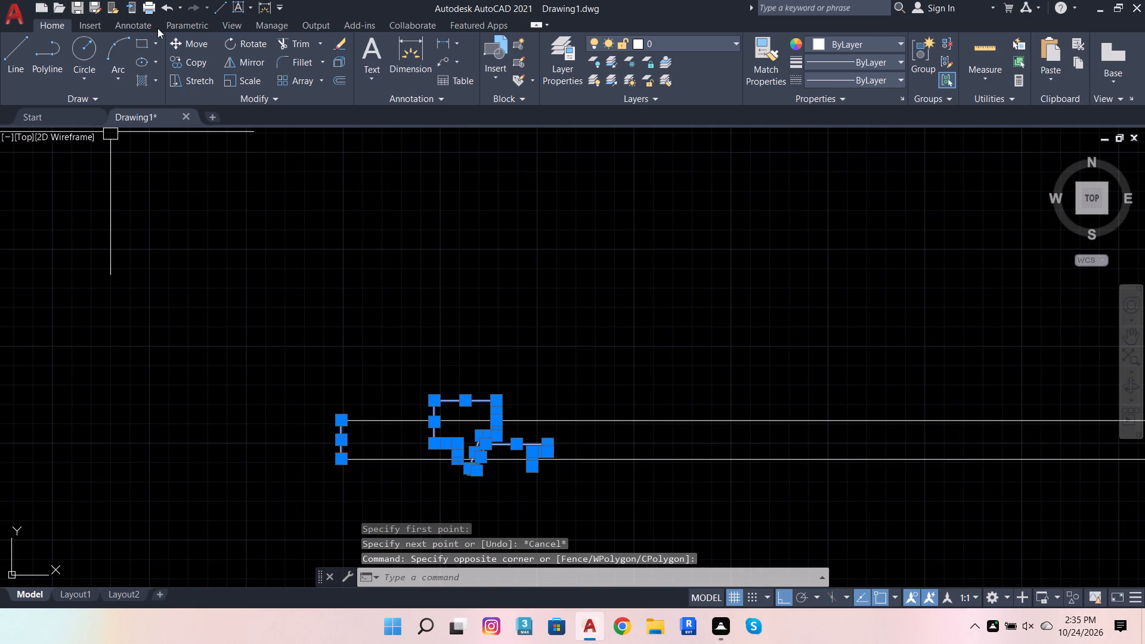
{"action": "left_click", "coordinate": [248, 63]}
{"action": "scroll", "coordinate": [571, 339], "scroll_direction": "down", "scroll_amount": 3}
{"action": "scroll", "coordinate": [632, 359], "scroll_direction": "up", "scroll_amount": 2}
{"action": "right_click", "coordinate": [644, 339], "text": "shift"}
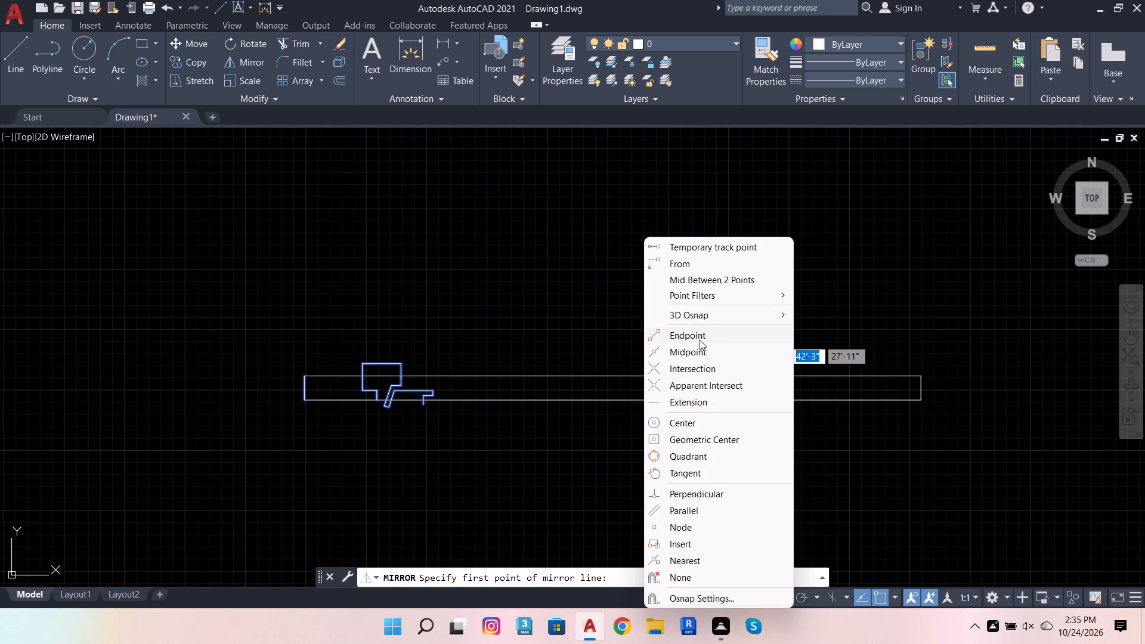
{"action": "left_click", "coordinate": [711, 350]}
{"action": "left_click", "coordinate": [612, 375]}
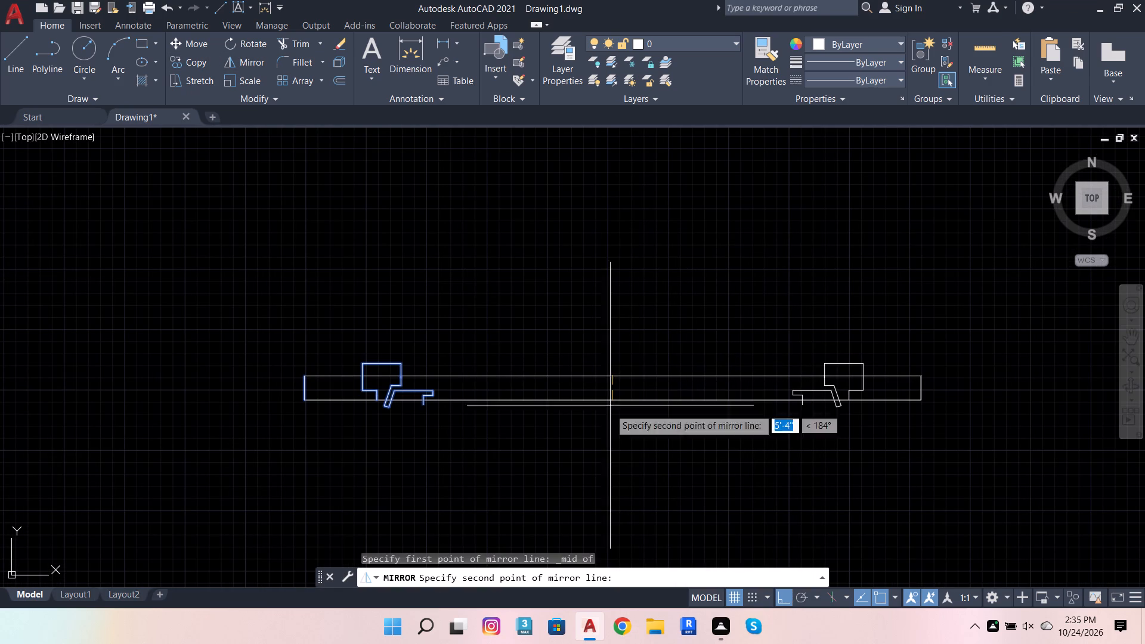
{"action": "left_click", "coordinate": [596, 449]}
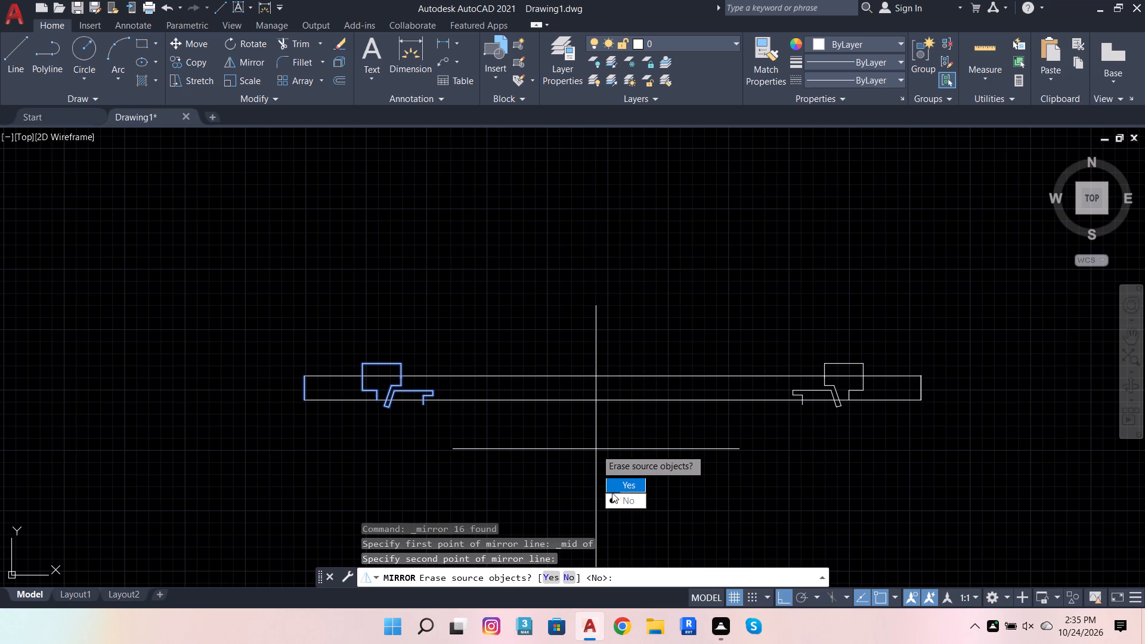
{"action": "left_click_drag", "start_coordinate": [634, 504], "coordinate": [596, 449]}
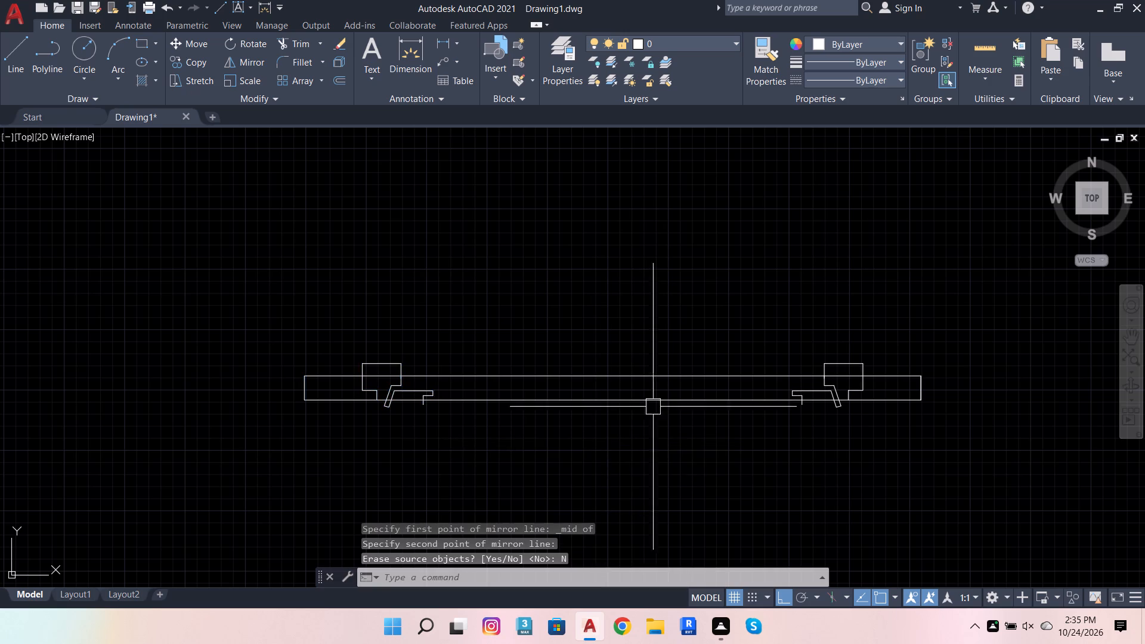
Trim the rectangle's lower edge between the slanted strip and the stepped jamb of the mirrored profile.
{"action": "scroll", "coordinate": [1025, 419], "scroll_direction": "up", "scroll_amount": 2}
{"action": "scroll", "coordinate": [831, 348], "scroll_direction": "down", "scroll_amount": 2}
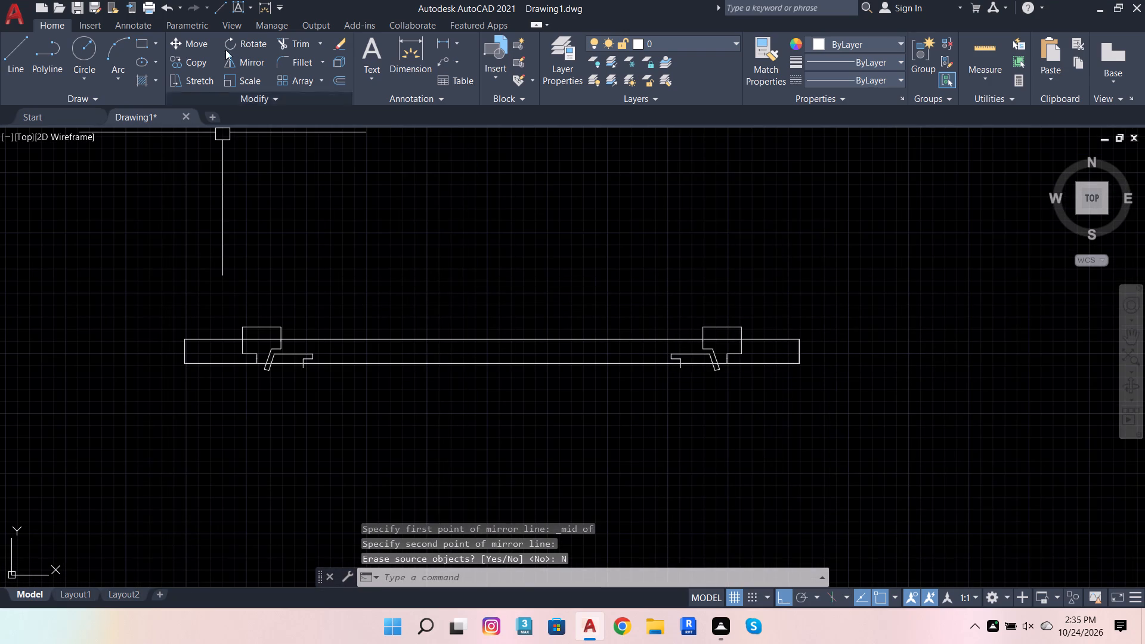
{"action": "left_click", "coordinate": [287, 39]}
{"action": "scroll", "coordinate": [695, 346], "scroll_direction": "up", "scroll_amount": 3}
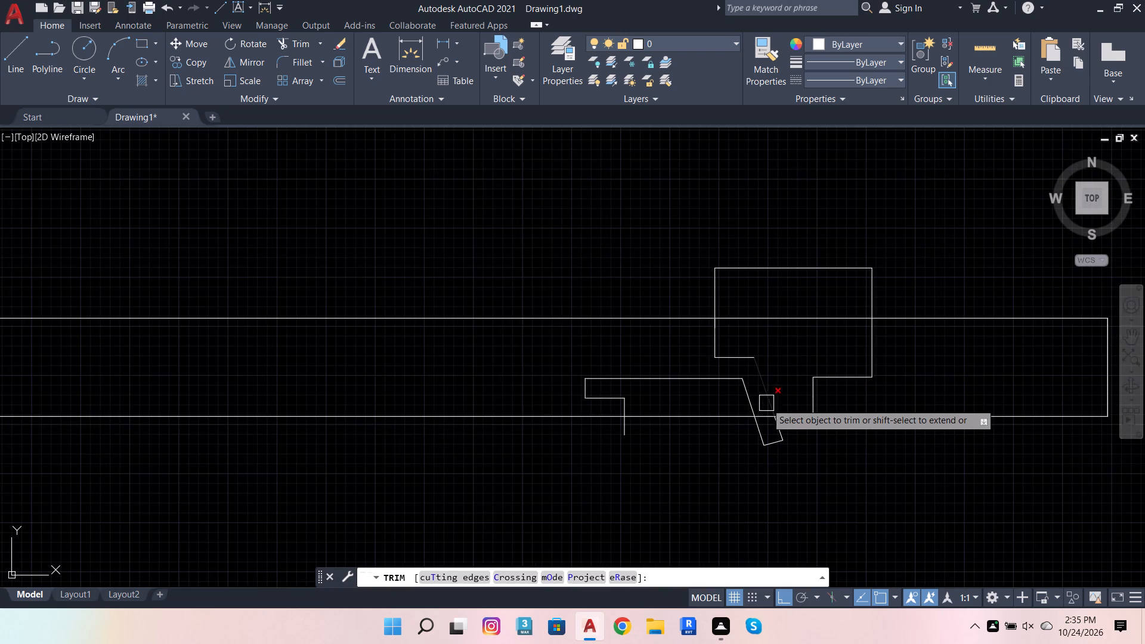
{"action": "scroll", "coordinate": [769, 417], "scroll_direction": "up", "scroll_amount": 1}
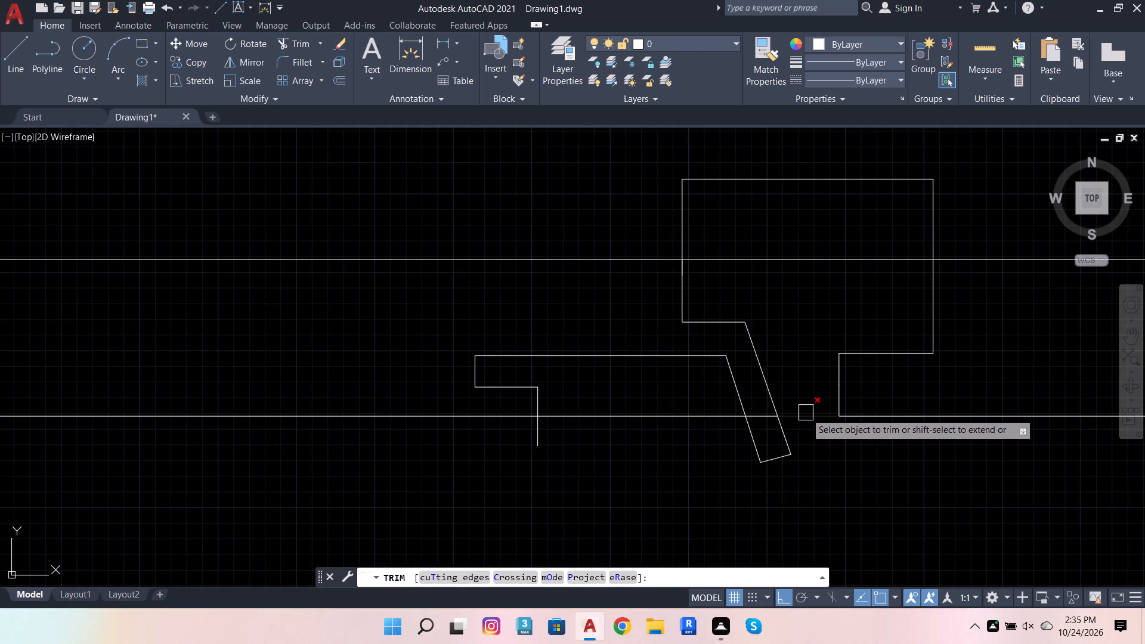
{"action": "left_click", "coordinate": [806, 413]}
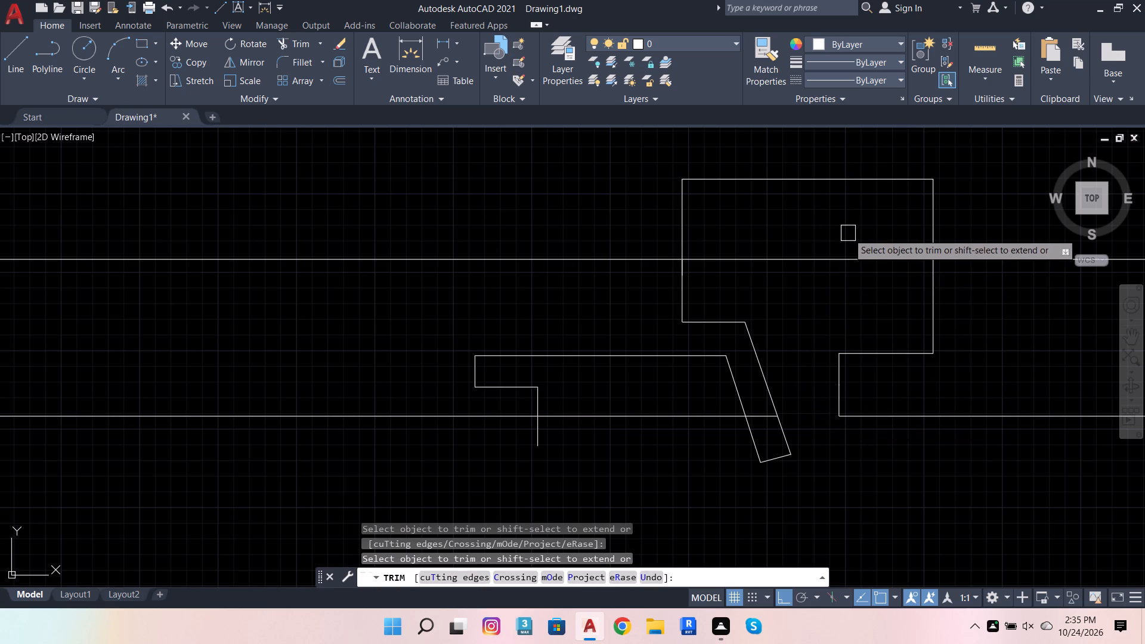
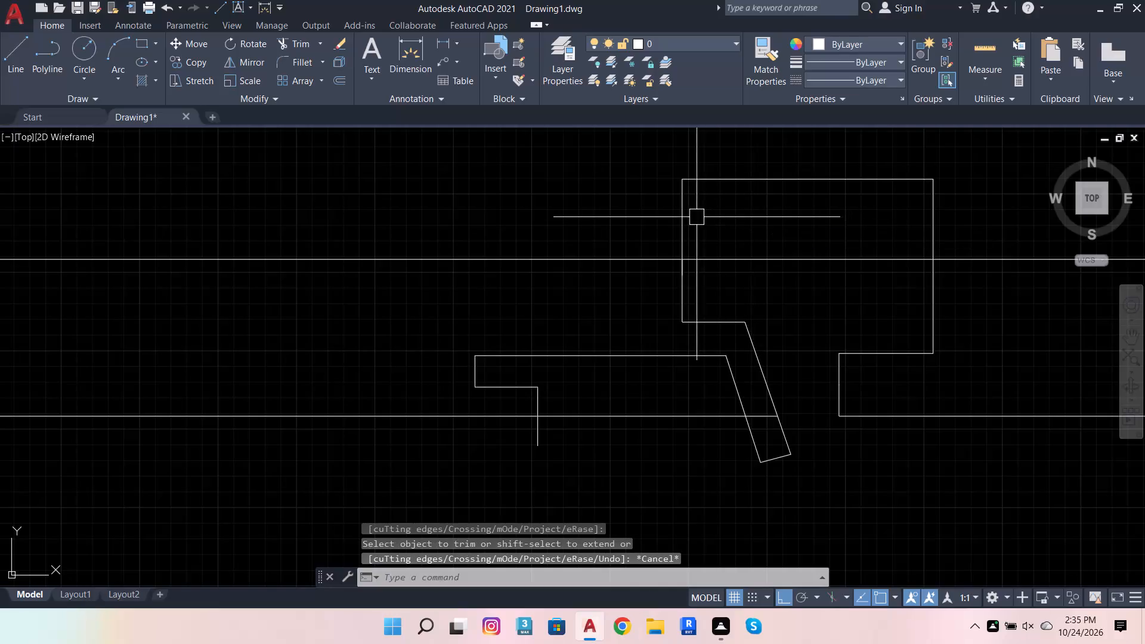
Erase the horizontal line above the rectangle and the vertical line beneath its inner end on the mirrored profile.
{"action": "left_click", "coordinate": [696, 218]}
{"action": "left_click", "coordinate": [652, 160]}
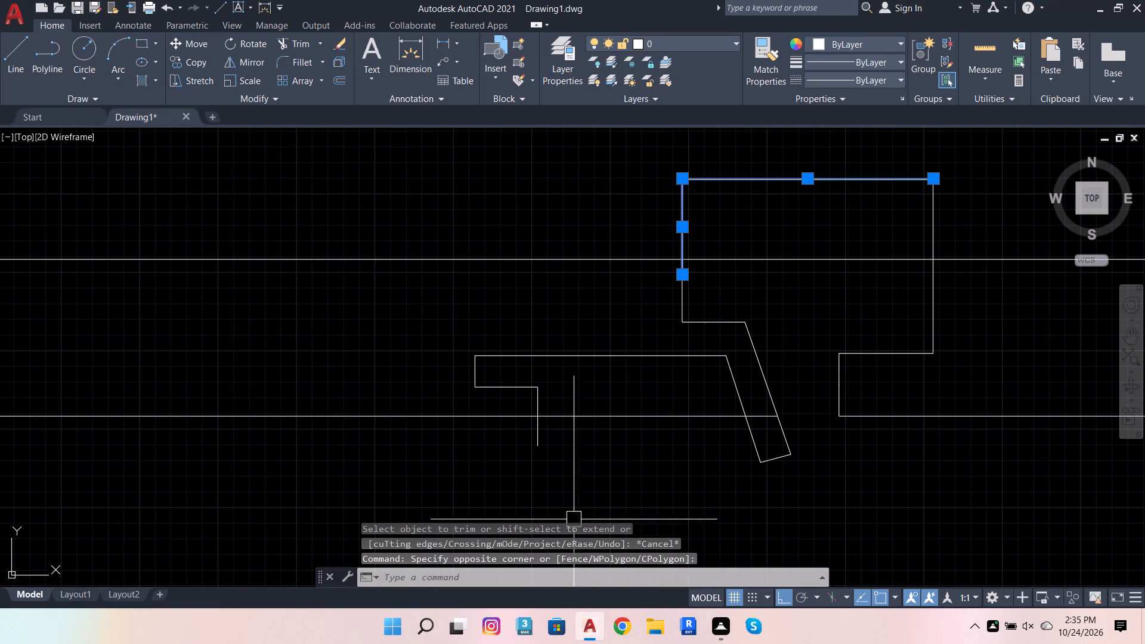
{"action": "key", "text": "shift+Delete"}
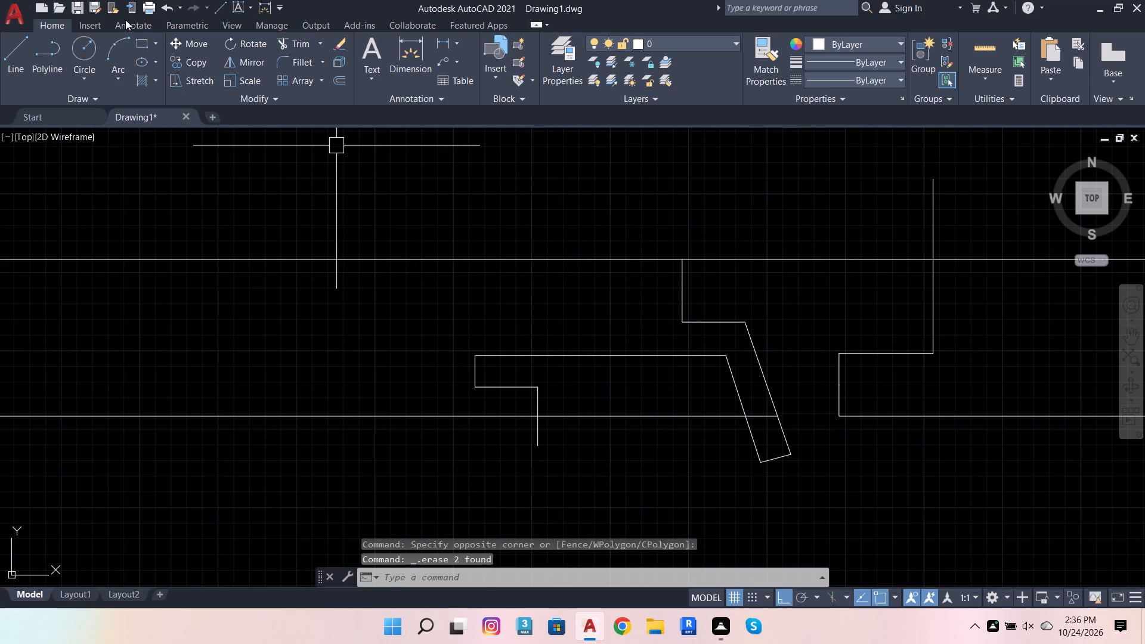
Trim the mirrored profile: the jamb line above the rectangle, the lower edge from the slanted strip to the hook, and the hook's tail below the edge.
{"action": "left_click", "coordinate": [302, 47]}
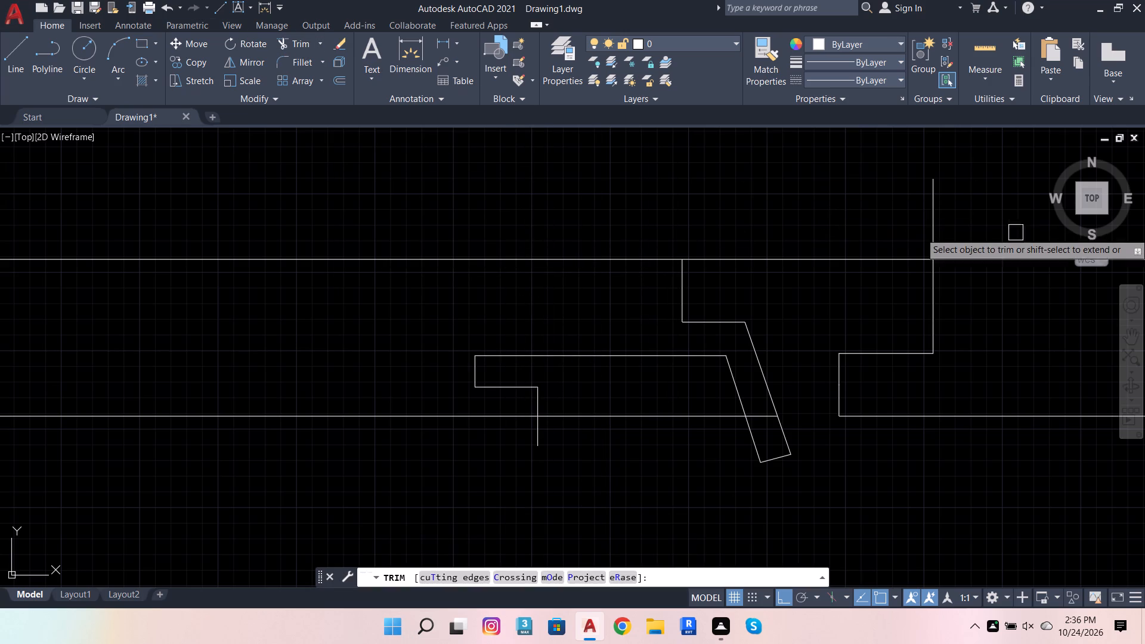
{"action": "left_click", "coordinate": [934, 224]}
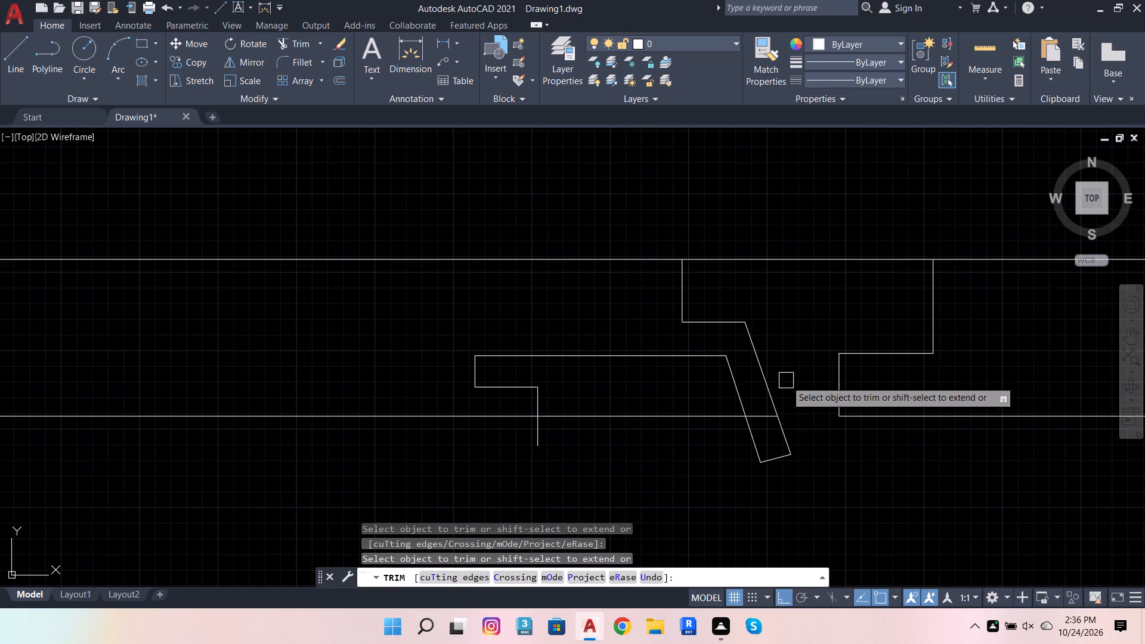
{"action": "scroll", "coordinate": [754, 408], "scroll_direction": "up", "scroll_amount": 1}
{"action": "left_click", "coordinate": [776, 416]}
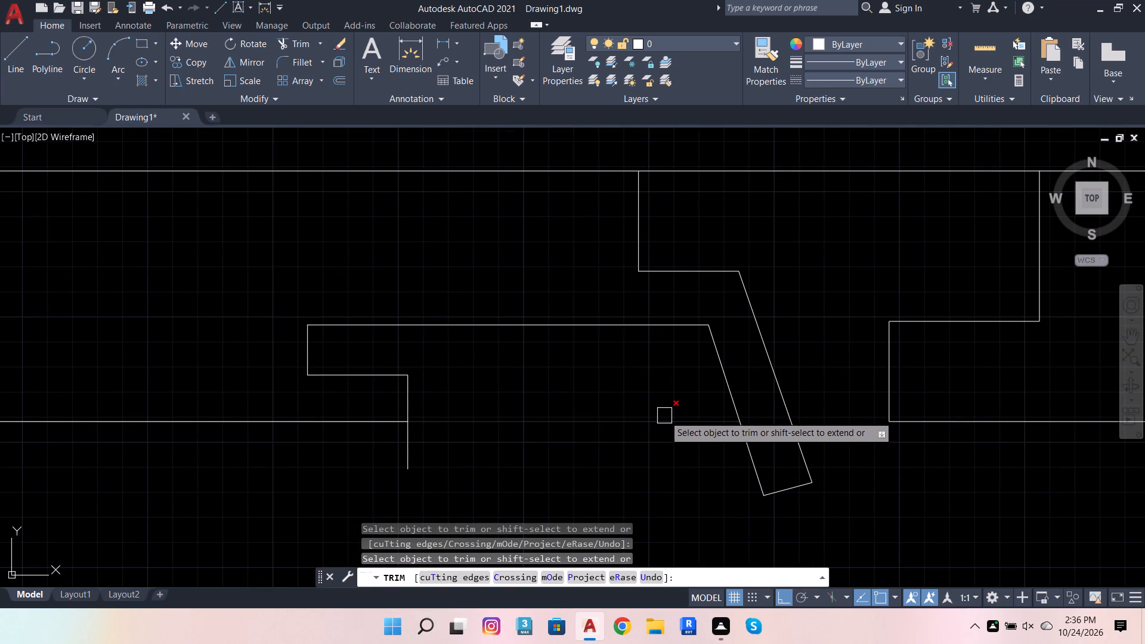
{"action": "left_click", "coordinate": [664, 413]}
{"action": "left_click", "coordinate": [460, 447]}
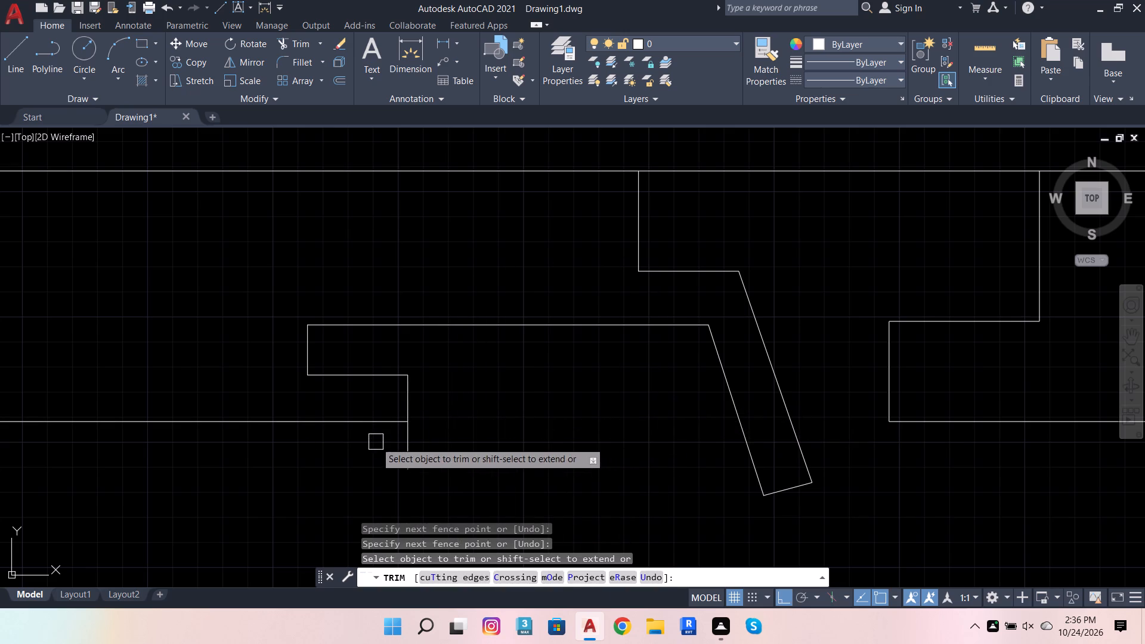
{"action": "left_click", "coordinate": [398, 454]}
{"action": "left_click", "coordinate": [436, 432]}
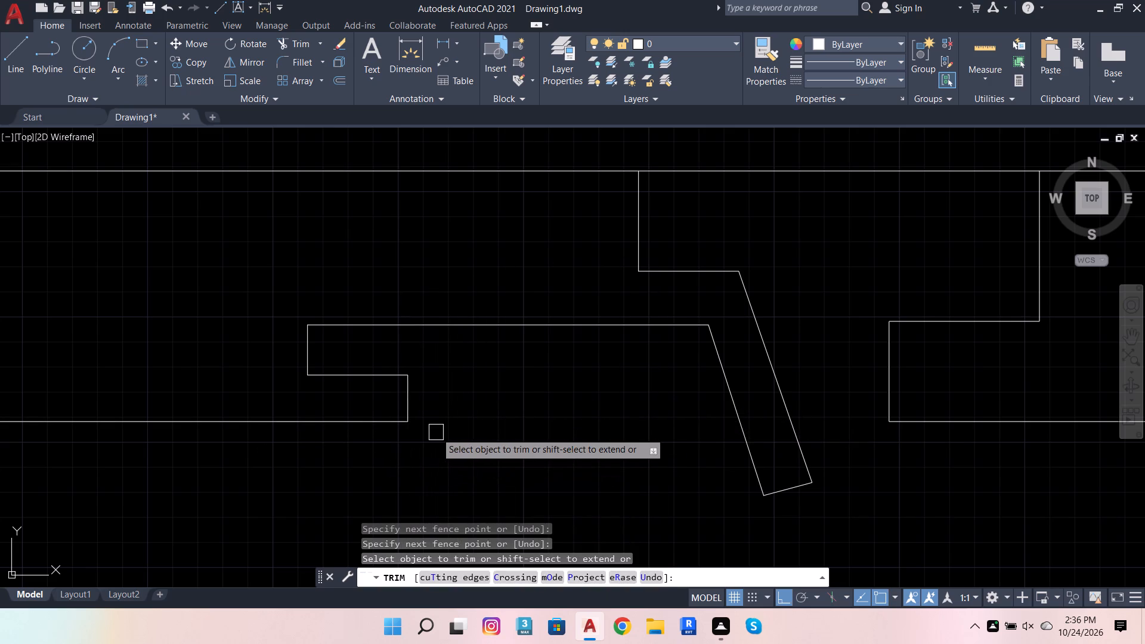
On the original profile, trim the rectangle's lower edge from the stepped jamb across the slanted strip to the hook, plus the hook's tail.
{"action": "scroll", "coordinate": [533, 404], "scroll_direction": "down", "scroll_amount": 3}
{"action": "scroll", "coordinate": [986, 351], "scroll_direction": "down", "scroll_amount": 3}
{"action": "scroll", "coordinate": [633, 370], "scroll_direction": "up", "scroll_amount": 3}
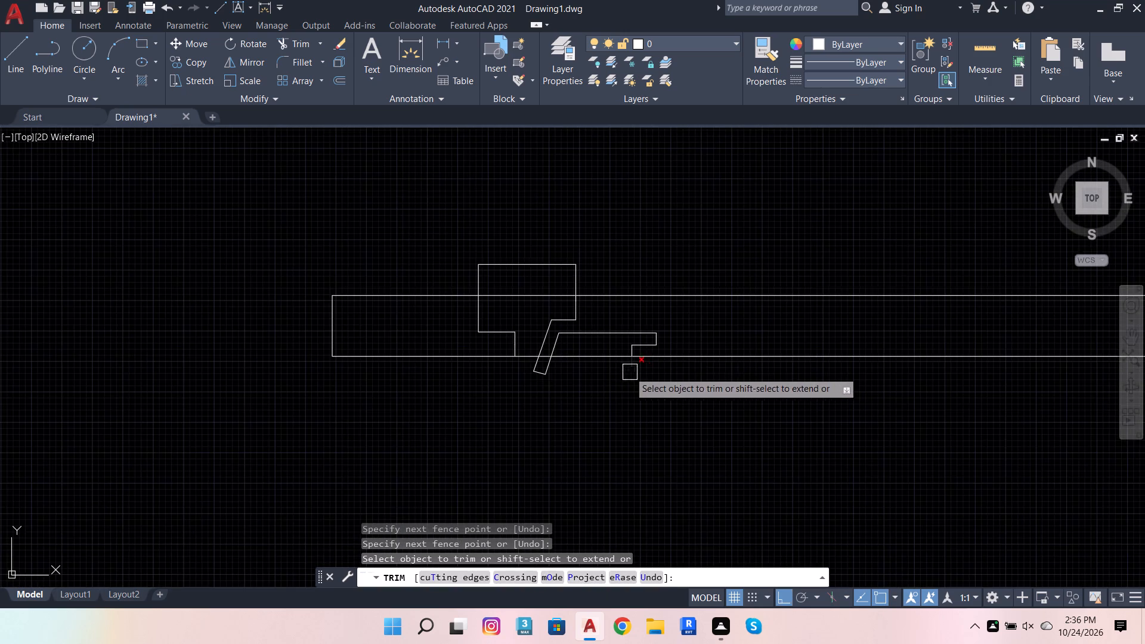
{"action": "scroll", "coordinate": [530, 361], "scroll_direction": "up", "scroll_amount": 3}
{"action": "left_click", "coordinate": [522, 344]}
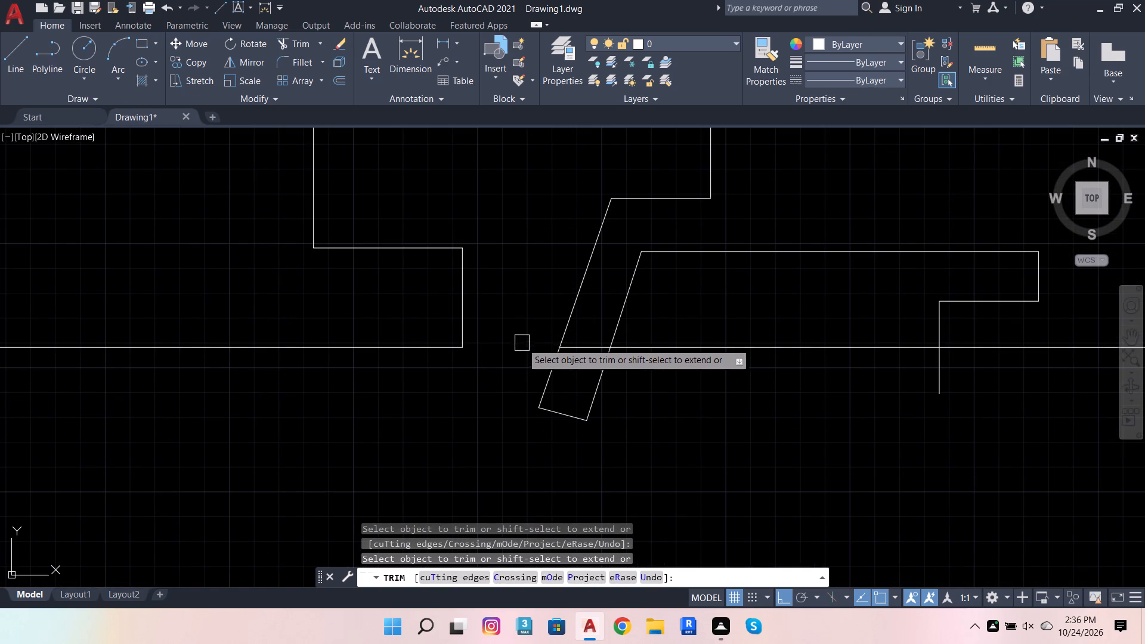
{"action": "left_click", "coordinate": [586, 345]}
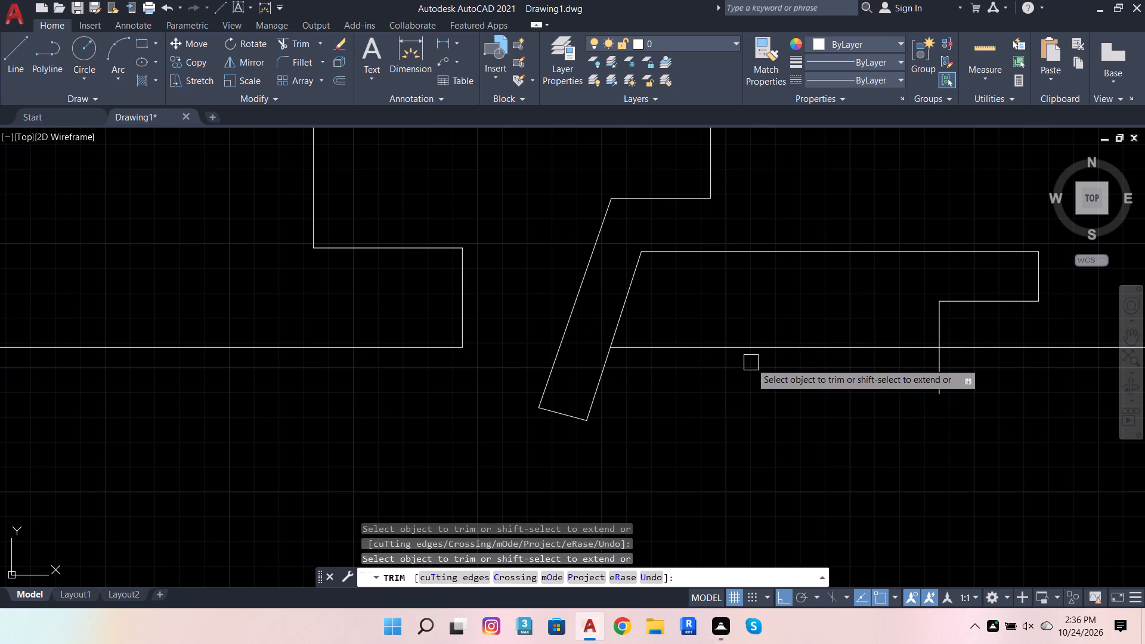
{"action": "left_click", "coordinate": [758, 345]}
{"action": "left_click", "coordinate": [942, 376]}
{"action": "scroll", "coordinate": [866, 432], "scroll_direction": "down", "scroll_amount": 2}
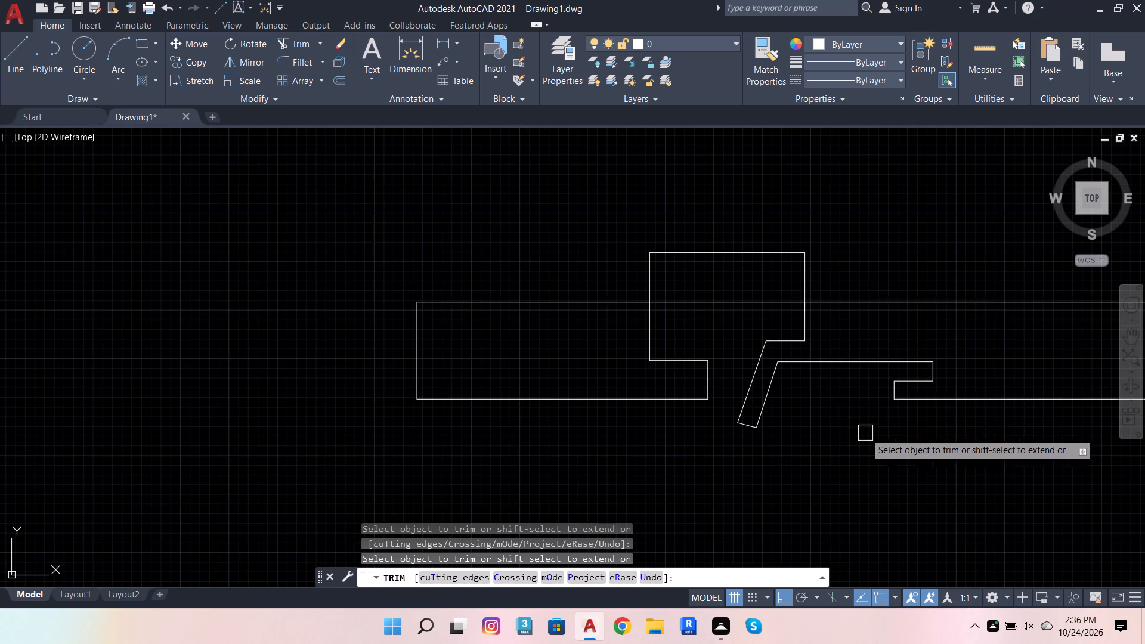
Remove the original profile's horizontal line and the two vertical pieces that project above the rectangle's upper edge.
{"action": "left_click", "coordinate": [772, 257]}
{"action": "left_click", "coordinate": [800, 274]}
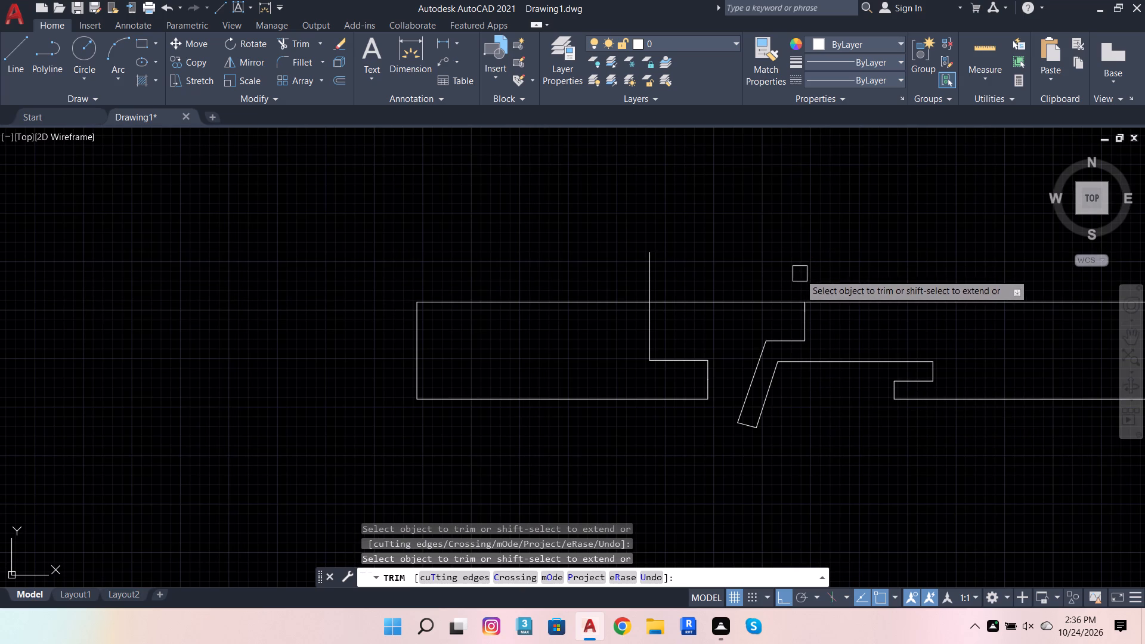
{"action": "left_click", "coordinate": [651, 271]}
Trim the duplicate vertical line at the original profile's shoulder and extend the remaining stub down to the shoulder's horizontal line.
{"action": "scroll", "coordinate": [628, 332], "scroll_direction": "up", "scroll_amount": 1}
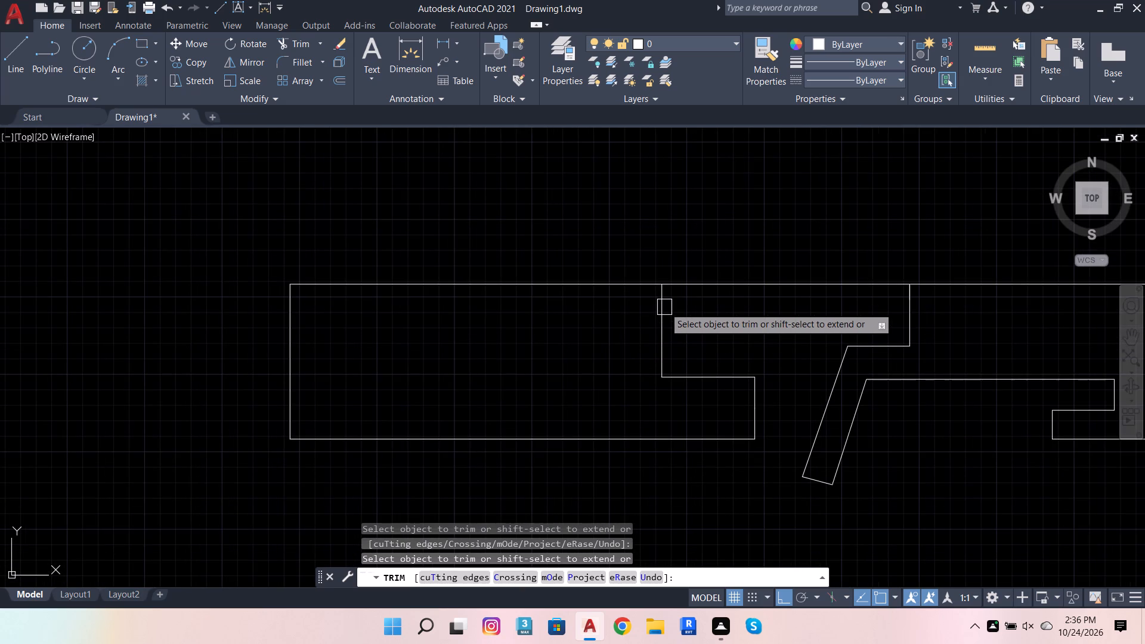
{"action": "scroll", "coordinate": [679, 267], "scroll_direction": "down", "scroll_amount": 1}
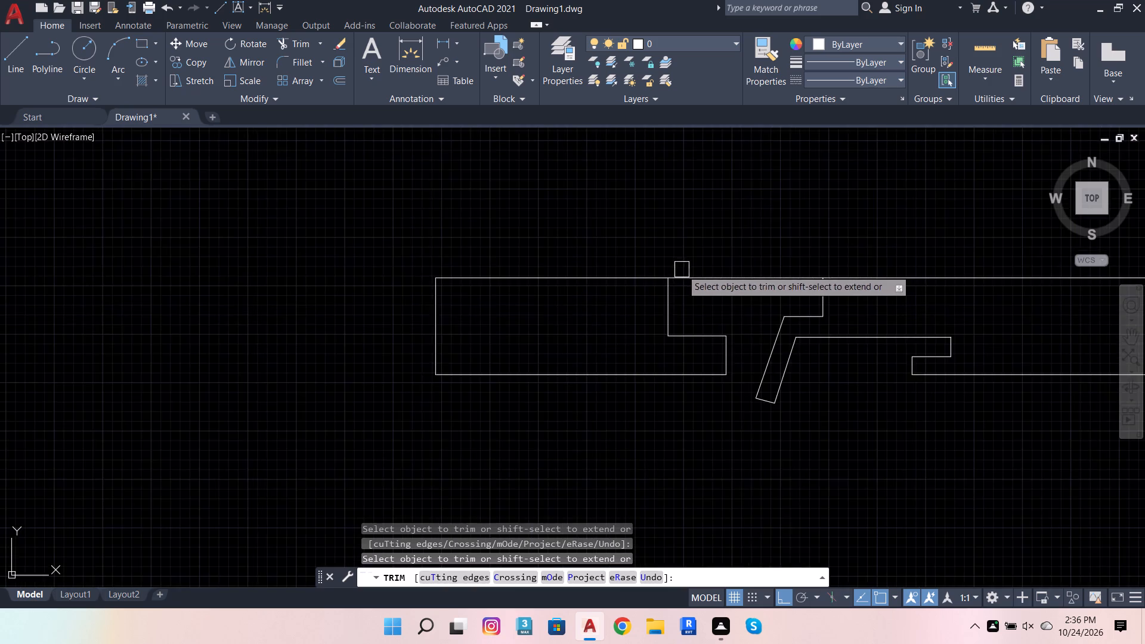
{"action": "scroll", "coordinate": [682, 270], "scroll_direction": "down", "scroll_amount": 2}
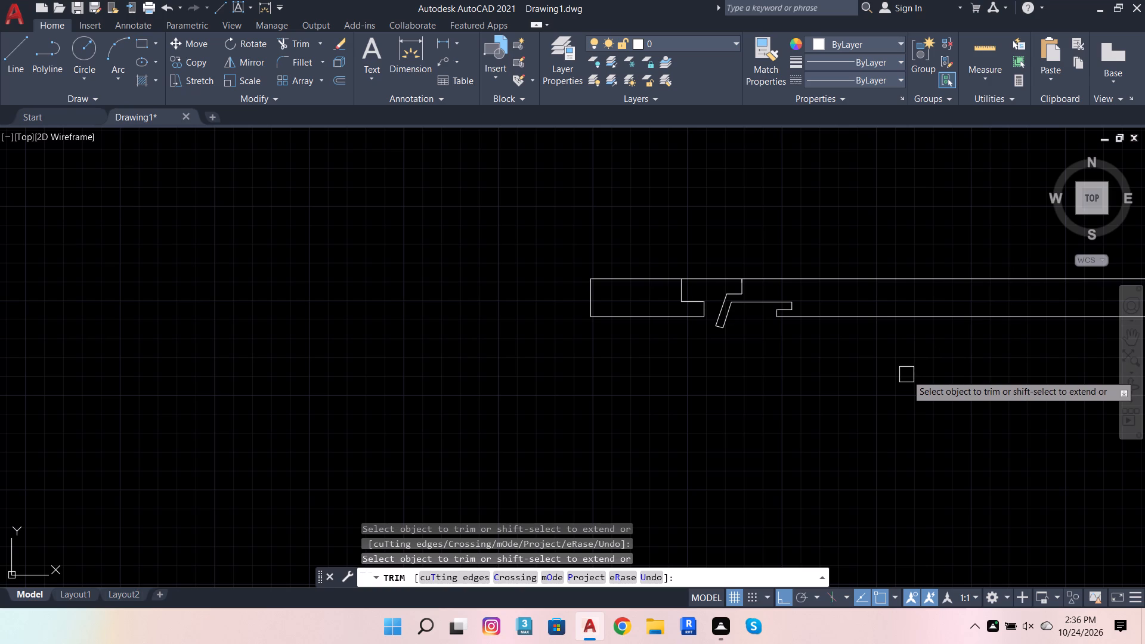
{"action": "scroll", "coordinate": [720, 292], "scroll_direction": "up", "scroll_amount": 2}
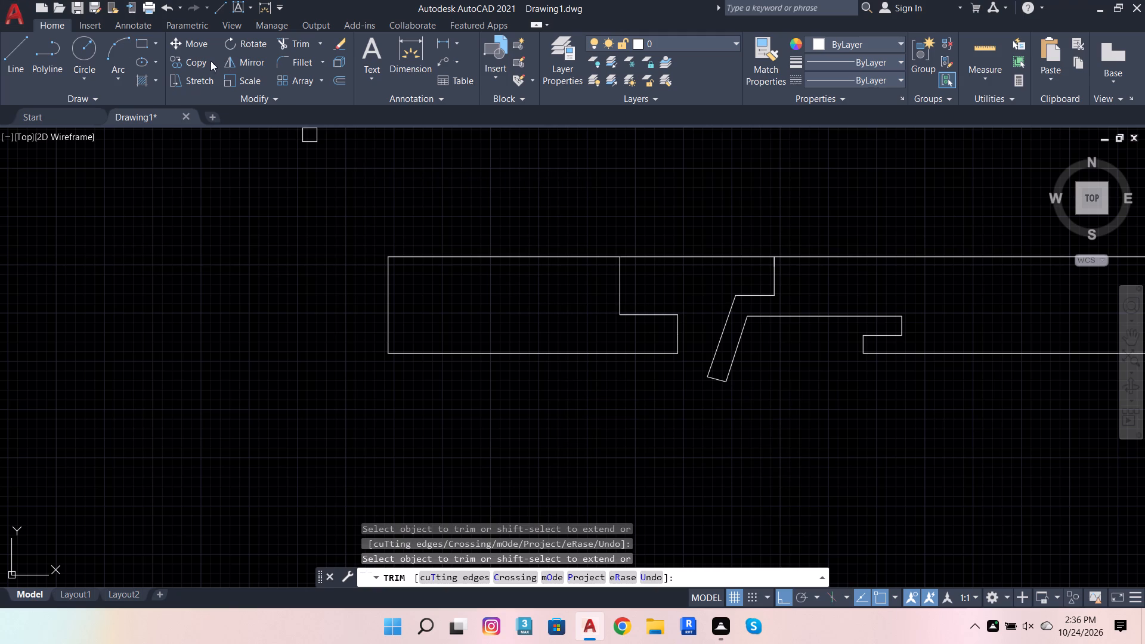
{"action": "scroll", "coordinate": [763, 252], "scroll_direction": "up", "scroll_amount": 2}
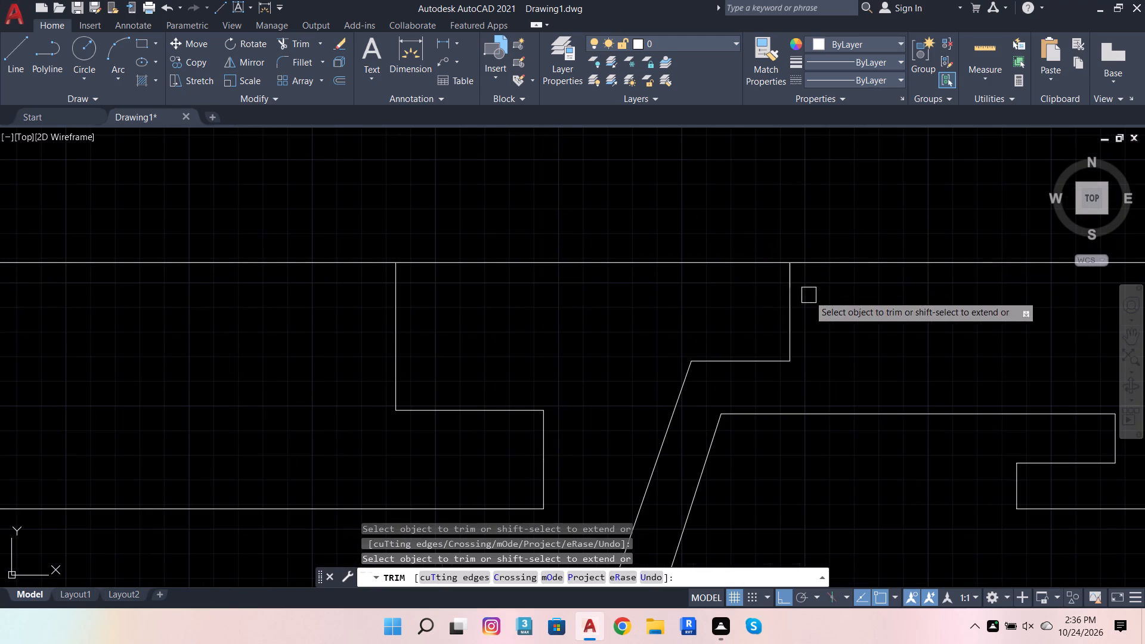
{"action": "left_click", "coordinate": [785, 277]}
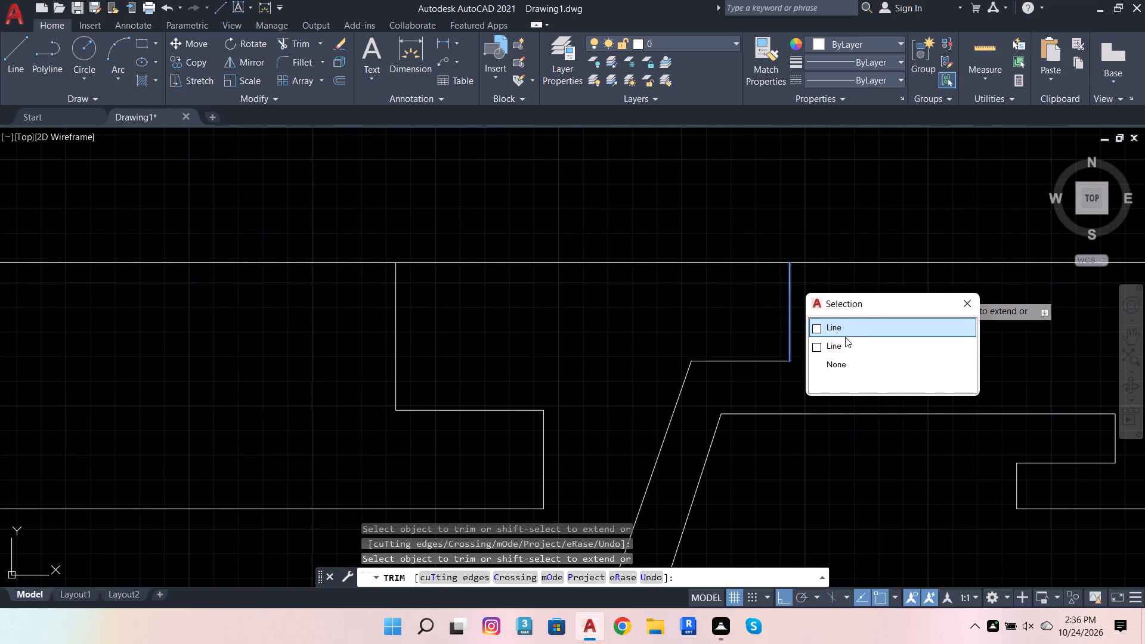
{"action": "left_click", "coordinate": [846, 342]}
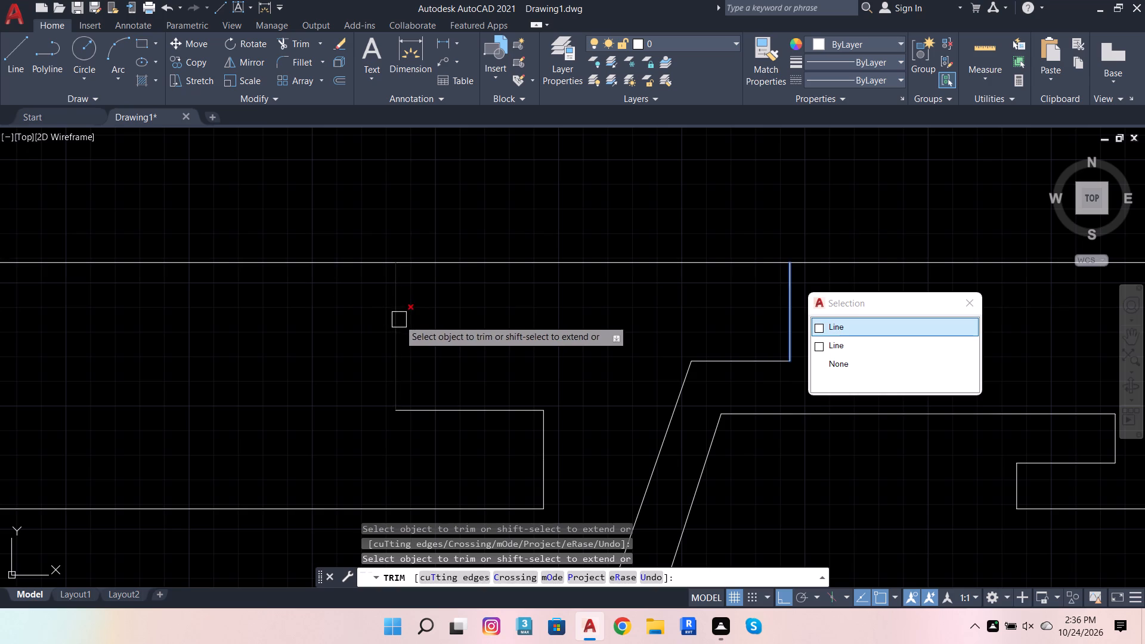
{"action": "scroll", "coordinate": [485, 349], "scroll_direction": "down", "scroll_amount": 2}
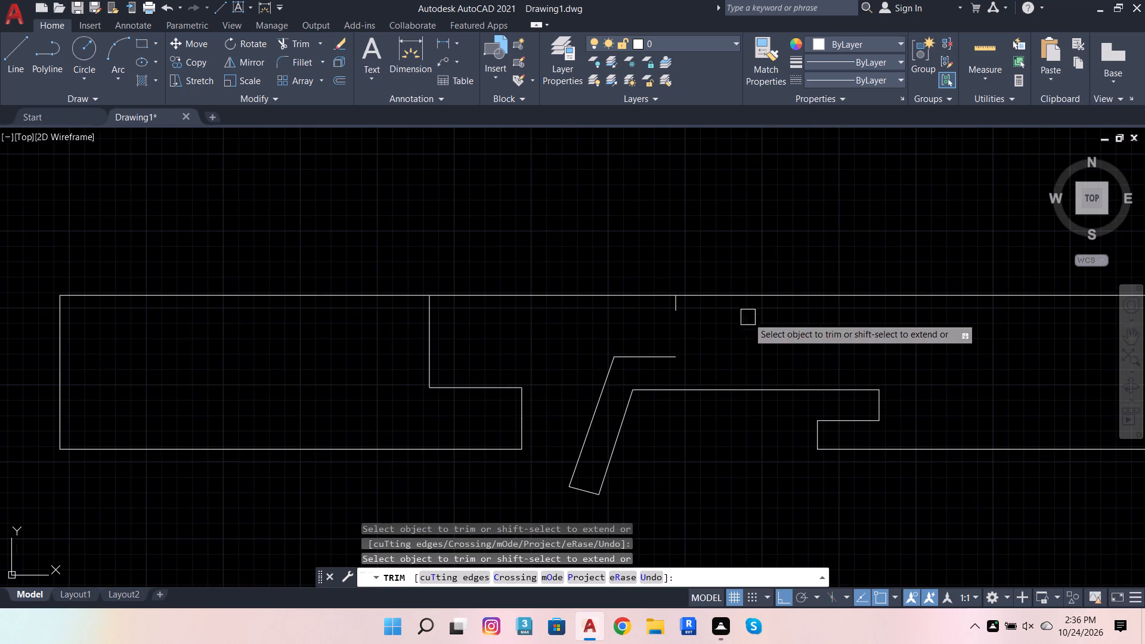
{"action": "scroll", "coordinate": [691, 323], "scroll_direction": "up", "scroll_amount": 1}
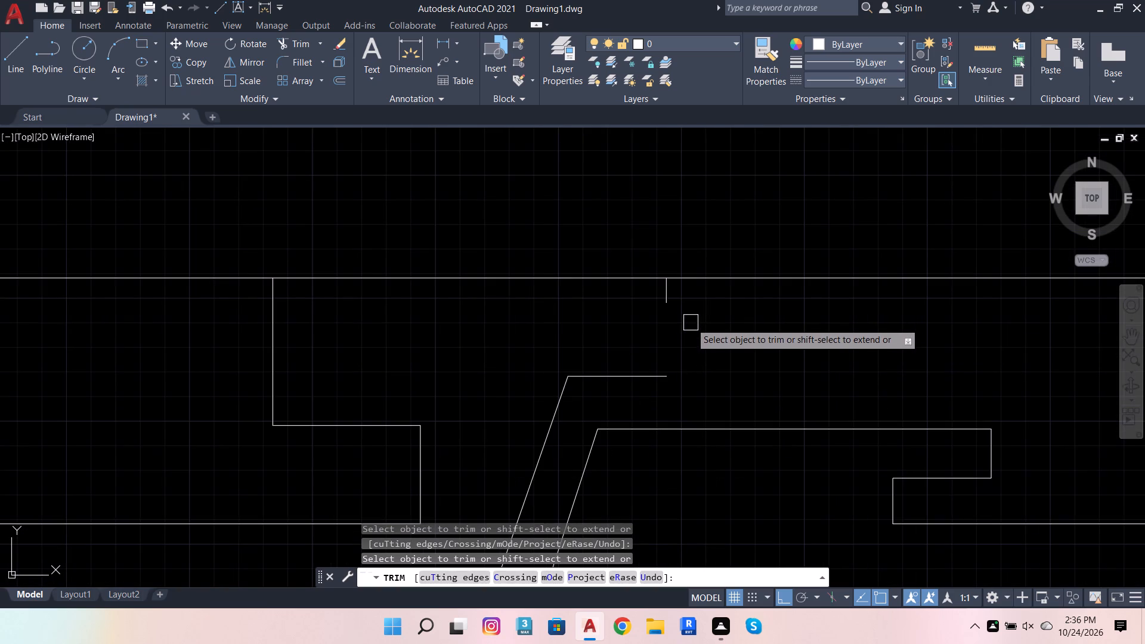
{"action": "left_click", "coordinate": [671, 299], "text": "shift"}
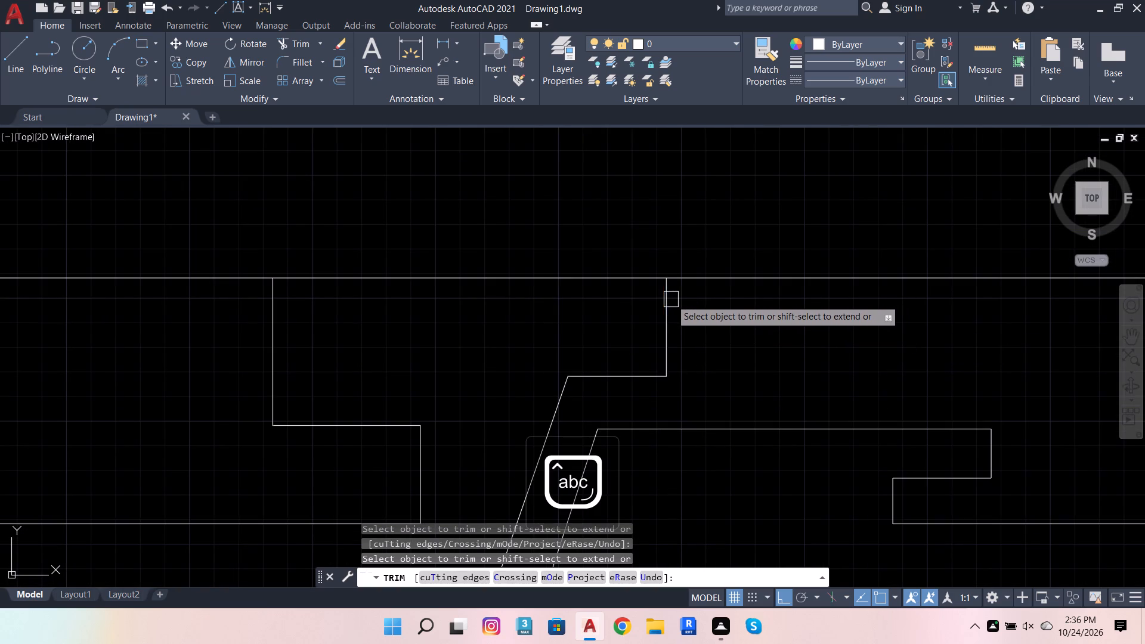
{"action": "scroll", "coordinate": [465, 302], "scroll_direction": "down", "scroll_amount": 2}
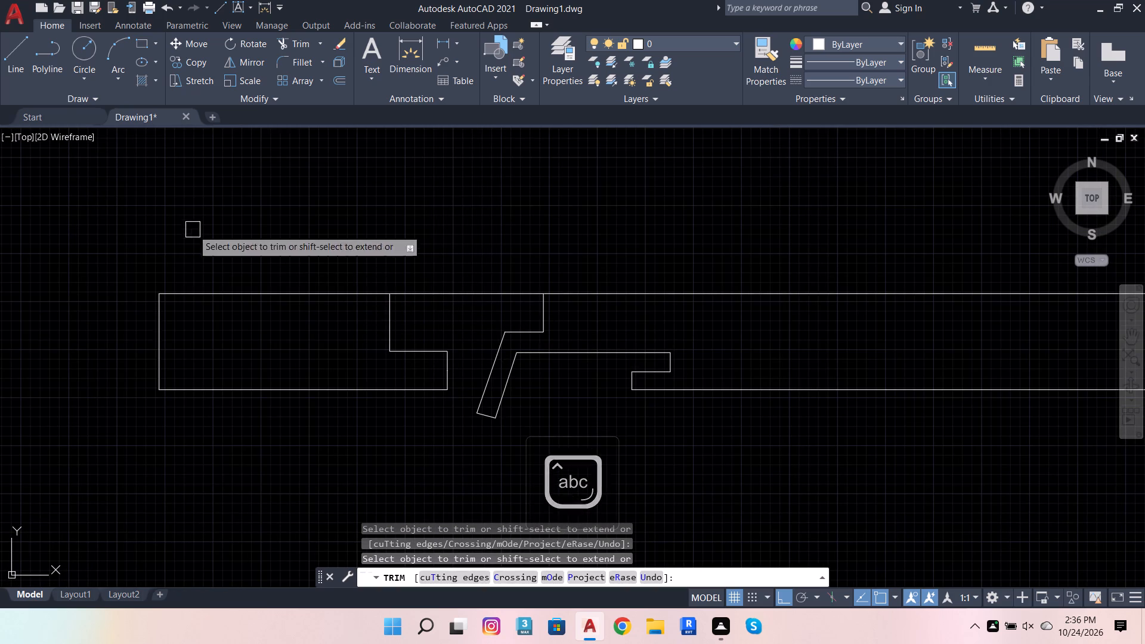
{"action": "key", "text": "Escape"}
Hatch the two stepped end pieces and the long middle piece between them with the ANSI32 pattern.
{"action": "left_click", "coordinate": [139, 83]}
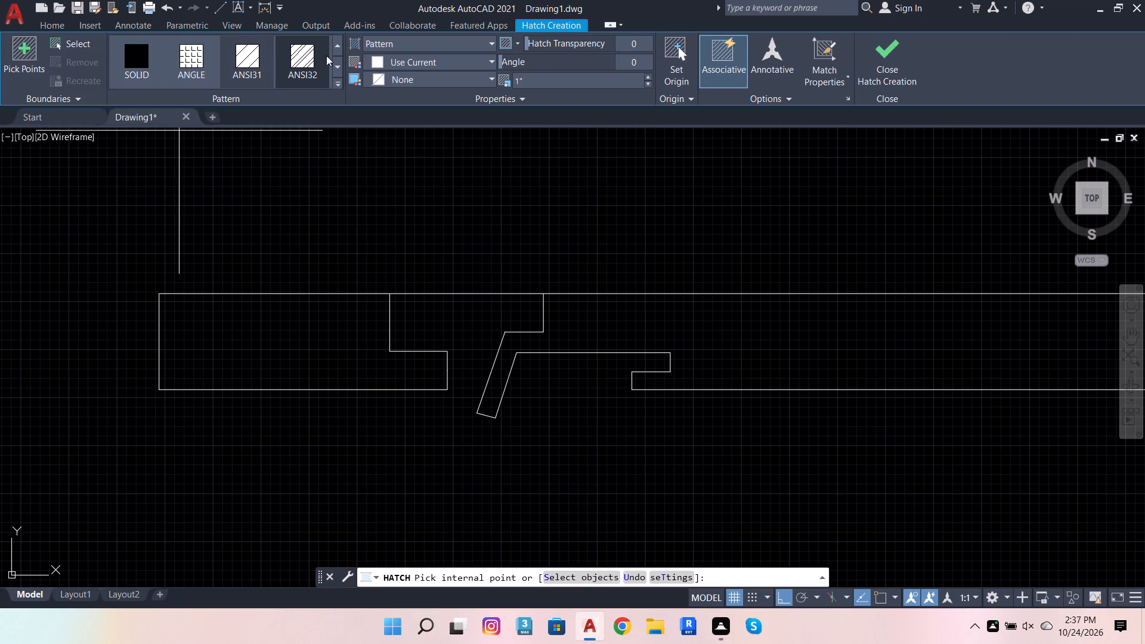
{"action": "left_click", "coordinate": [319, 54]}
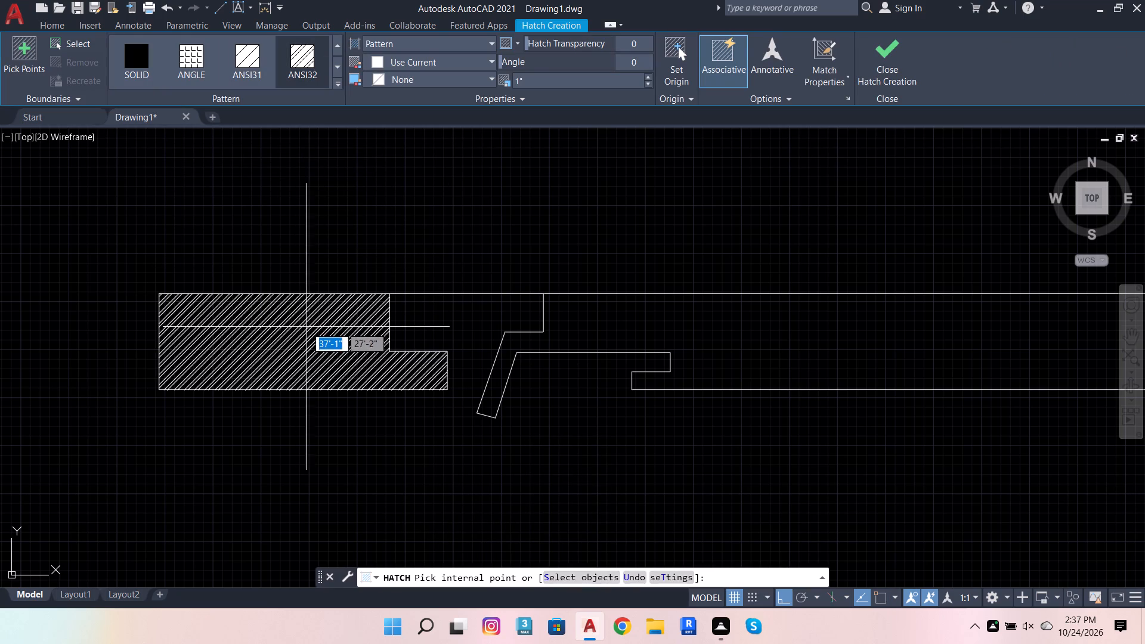
{"action": "left_click", "coordinate": [306, 327]}
{"action": "scroll", "coordinate": [454, 347], "scroll_direction": "down", "scroll_amount": 3}
{"action": "scroll", "coordinate": [529, 344], "scroll_direction": "up", "scroll_amount": 2}
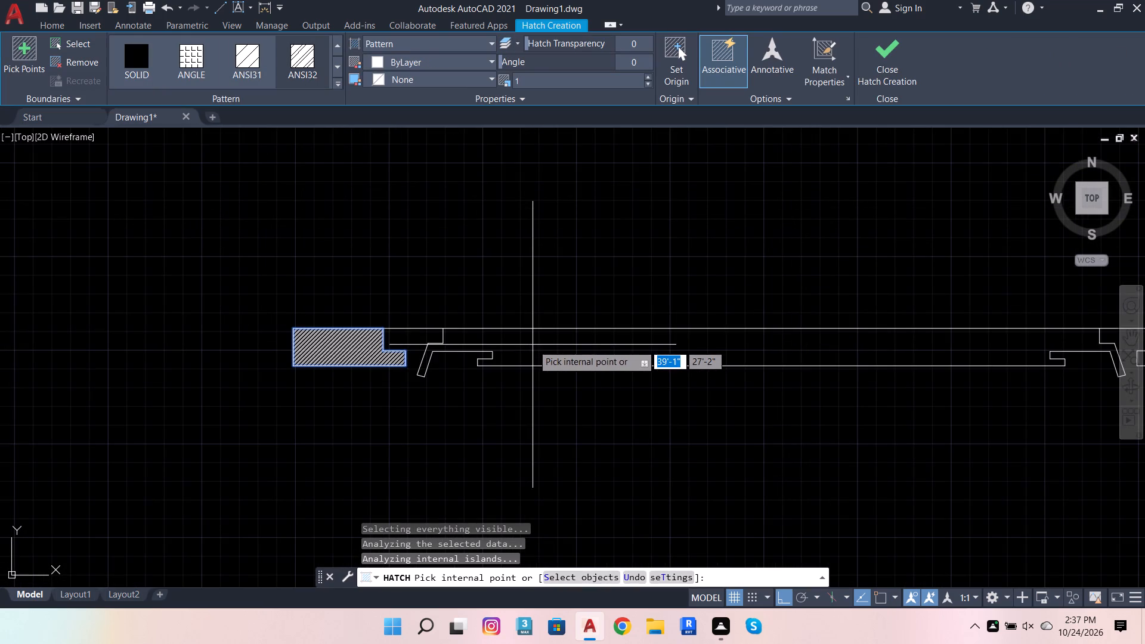
{"action": "left_click", "coordinate": [533, 345]}
{"action": "scroll", "coordinate": [238, 358], "scroll_direction": "down", "scroll_amount": 3}
{"action": "scroll", "coordinate": [471, 357], "scroll_direction": "up", "scroll_amount": 3}
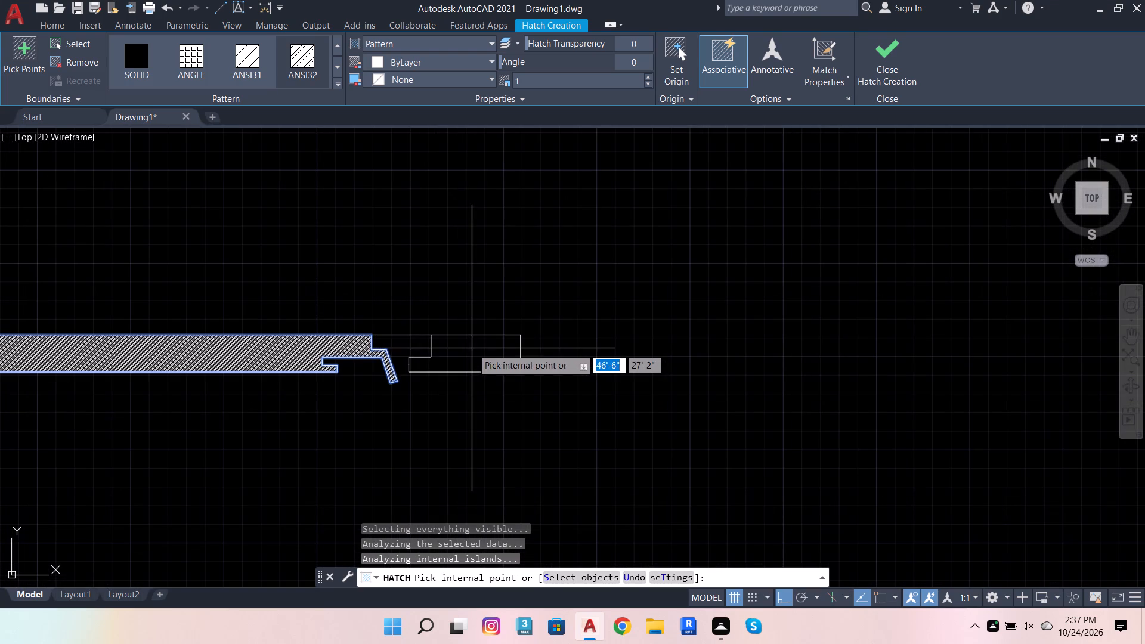
{"action": "left_click", "coordinate": [472, 348]}
{"action": "key", "text": "Escape"}
Set the scale of the ANSI32 hatch to 2 and deselect it.
{"action": "scroll", "coordinate": [621, 411], "scroll_direction": "down", "scroll_amount": 1}
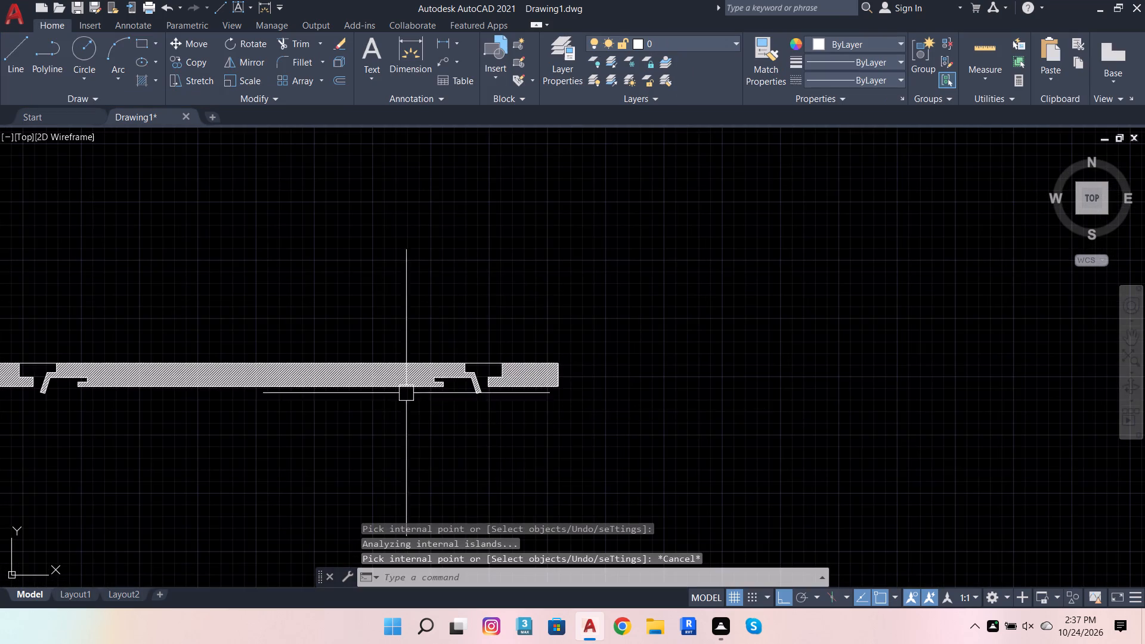
{"action": "scroll", "coordinate": [357, 372], "scroll_direction": "up", "scroll_amount": 3}
{"action": "left_click", "coordinate": [360, 366]}
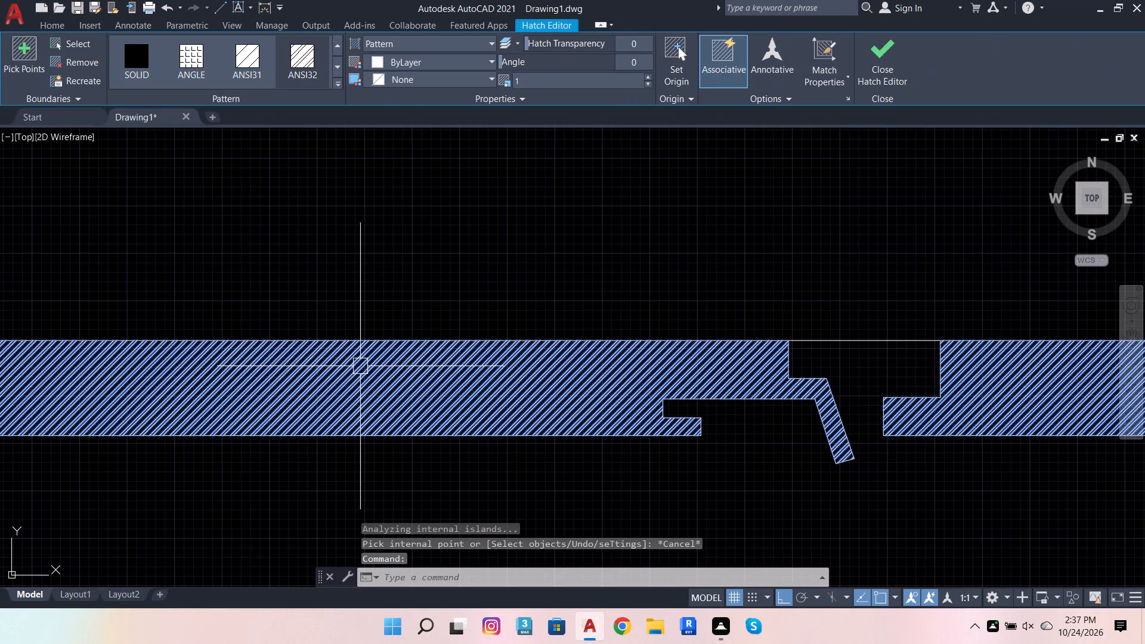
{"action": "double_click", "coordinate": [360, 366]}
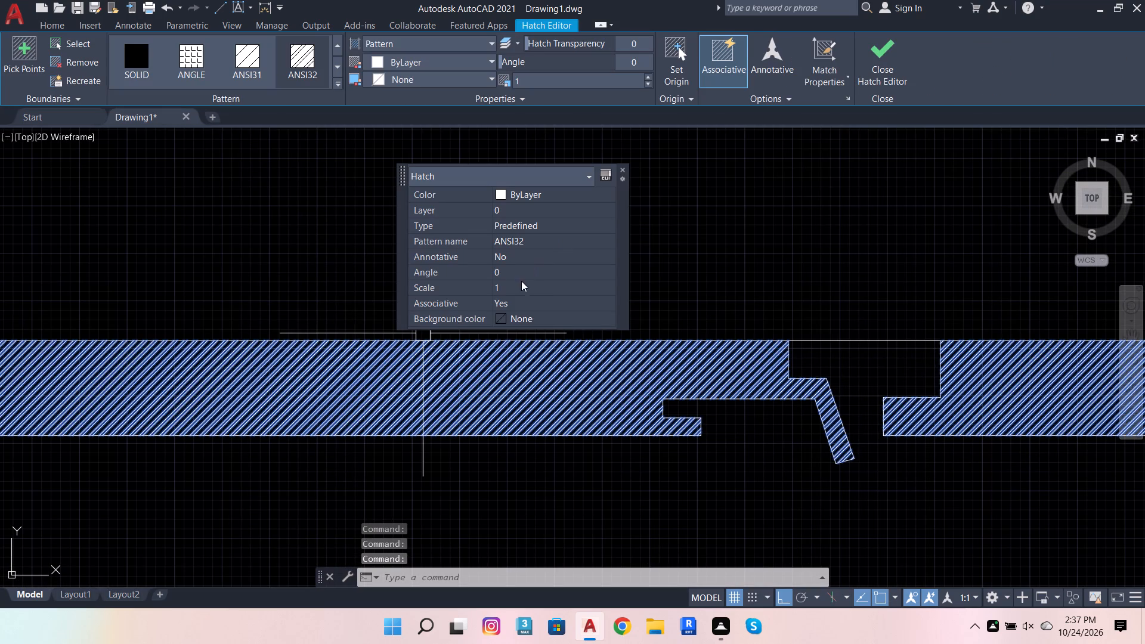
{"action": "left_click", "coordinate": [525, 280]}
{"action": "key", "text": "2"}
{"action": "key", "text": "Return"}
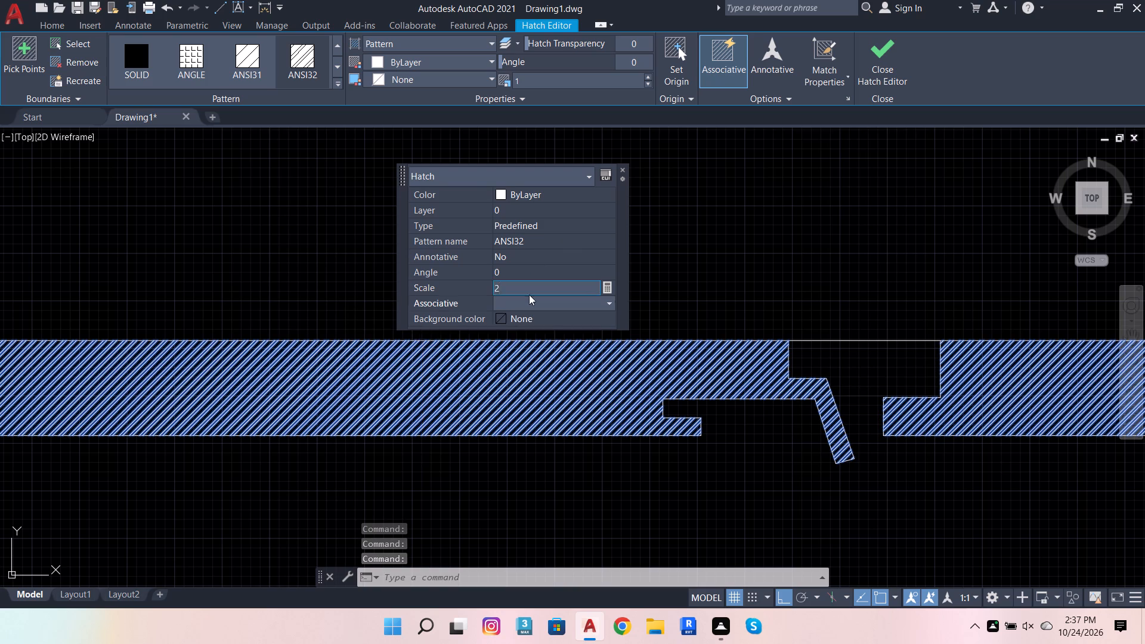
{"action": "scroll", "coordinate": [565, 293], "scroll_direction": "down", "scroll_amount": 4}
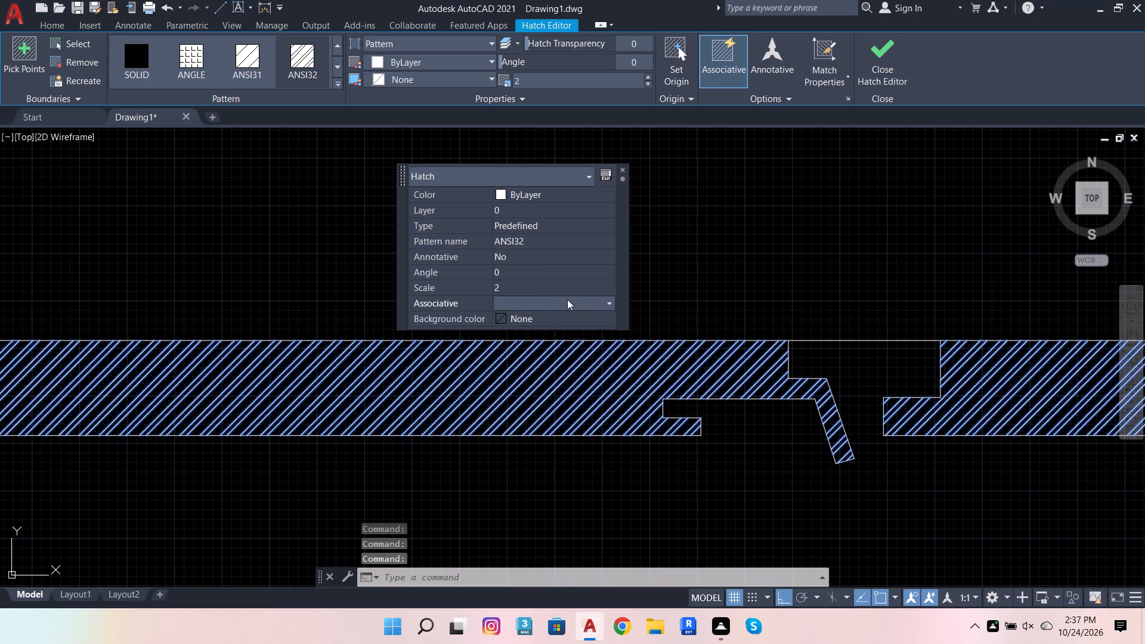
{"action": "left_click", "coordinate": [684, 277]}
{"action": "left_click", "coordinate": [622, 168]}
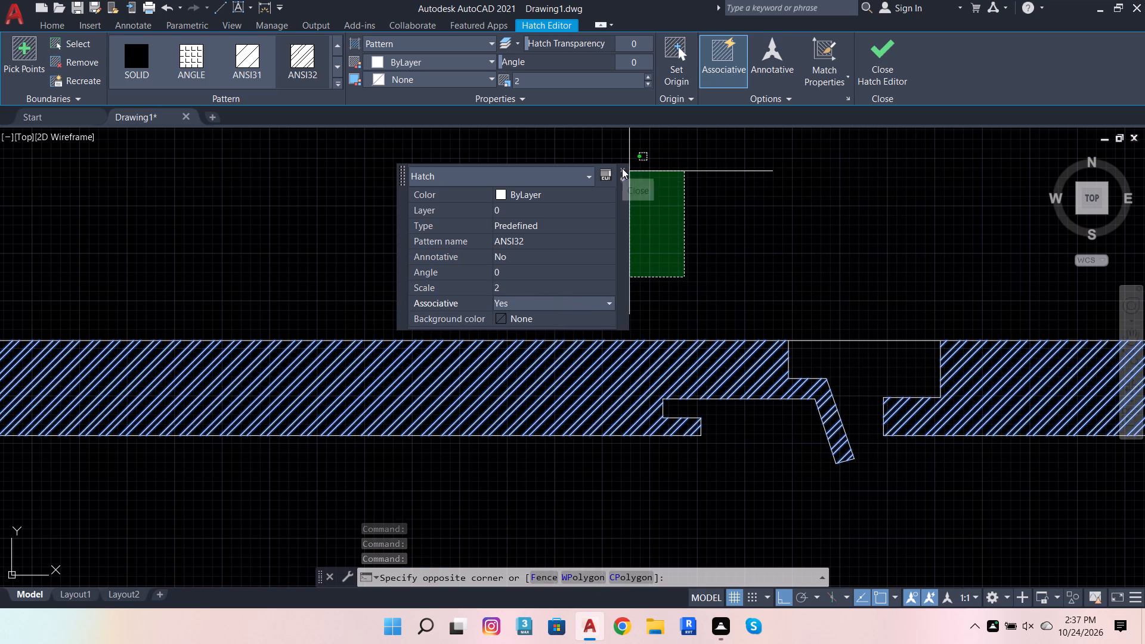
{"action": "left_click", "coordinate": [734, 247]}
{"action": "key", "text": "Escape"}
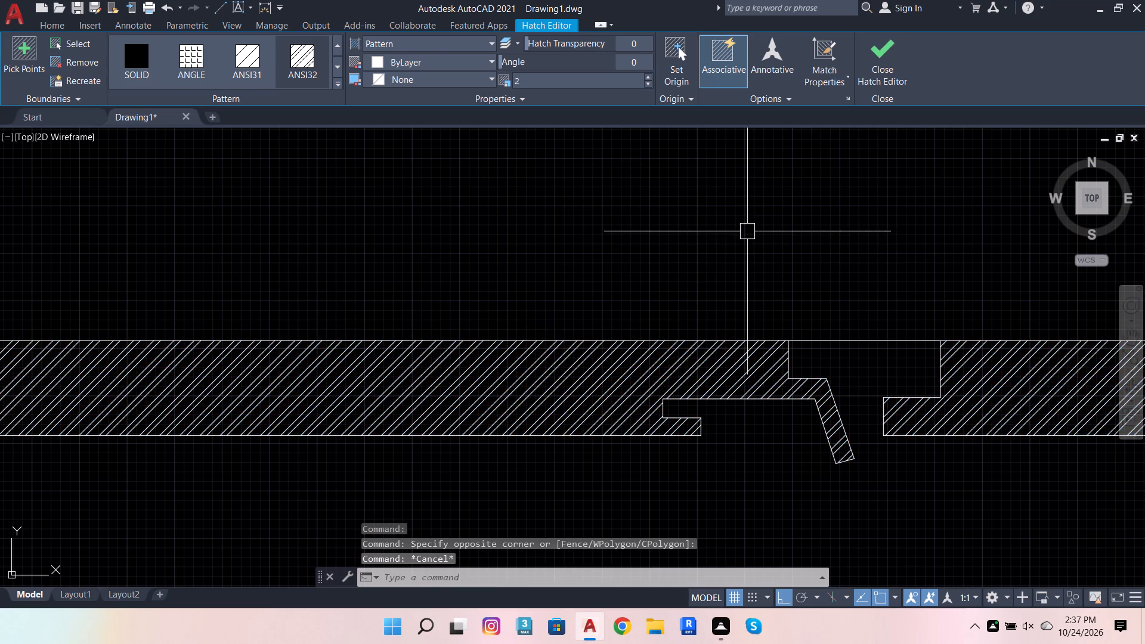
{"action": "key", "text": "Escape"}
{"action": "scroll", "coordinate": [742, 325], "scroll_direction": "down", "scroll_amount": 5}
{"action": "scroll", "coordinate": [677, 353], "scroll_direction": "up", "scroll_amount": 3}
{"action": "scroll", "coordinate": [355, 323], "scroll_direction": "up", "scroll_amount": 2}
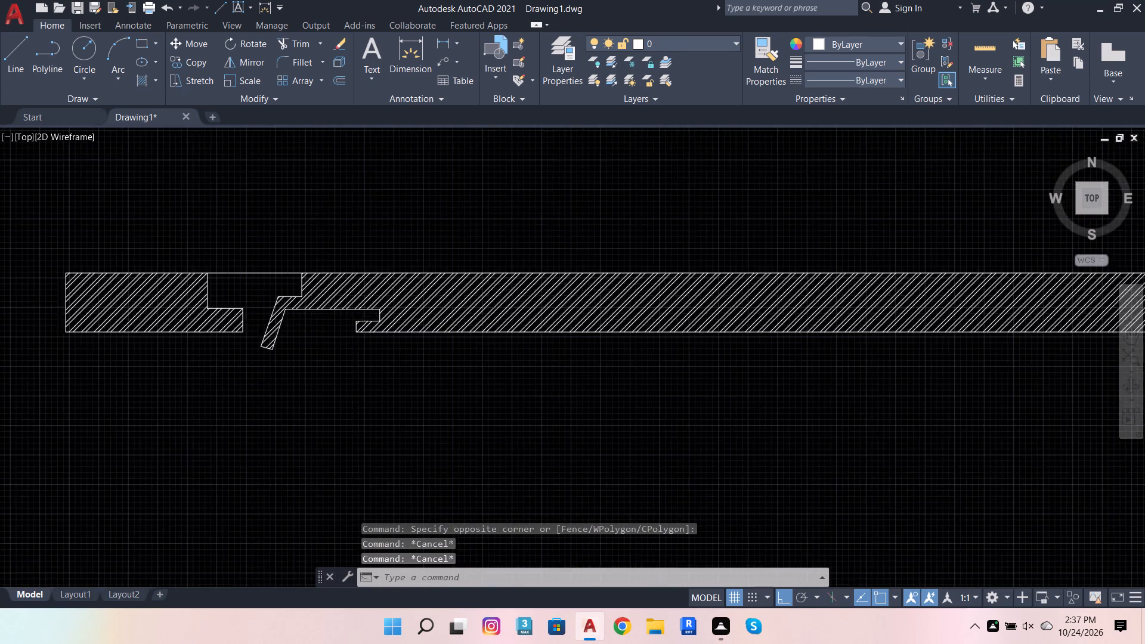
Examine the hatched slanted leg and the notch beside it near the section's left end.
{"action": "scroll", "coordinate": [354, 322], "scroll_direction": "up", "scroll_amount": 1}
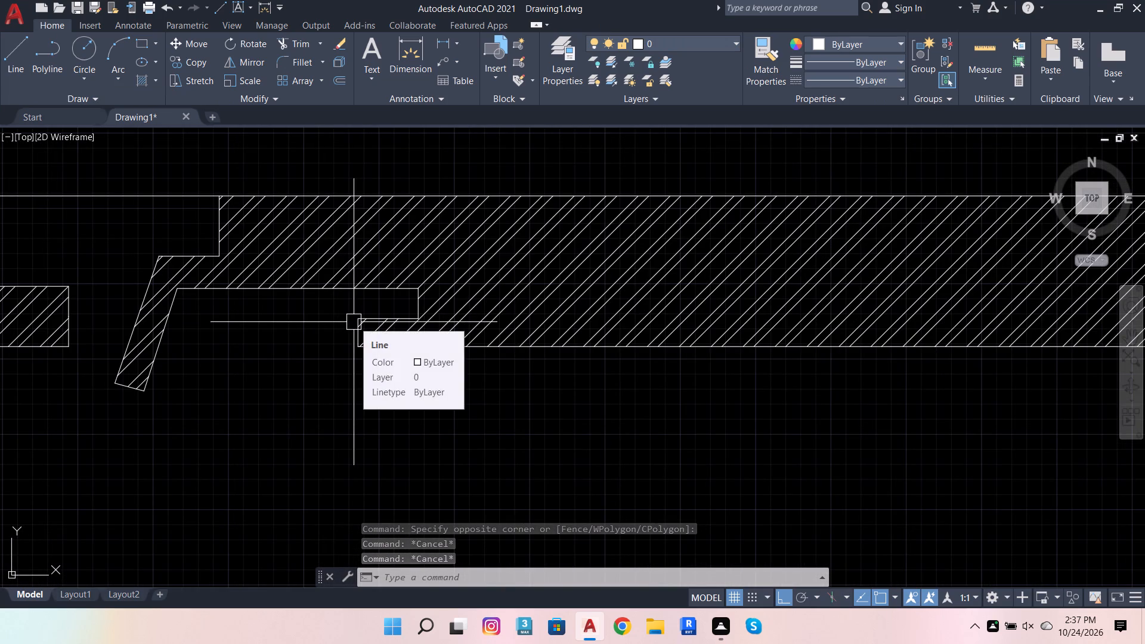
{"action": "scroll", "coordinate": [338, 304], "scroll_direction": "down", "scroll_amount": 4}
{"action": "scroll", "coordinate": [307, 306], "scroll_direction": "up", "scroll_amount": 6}
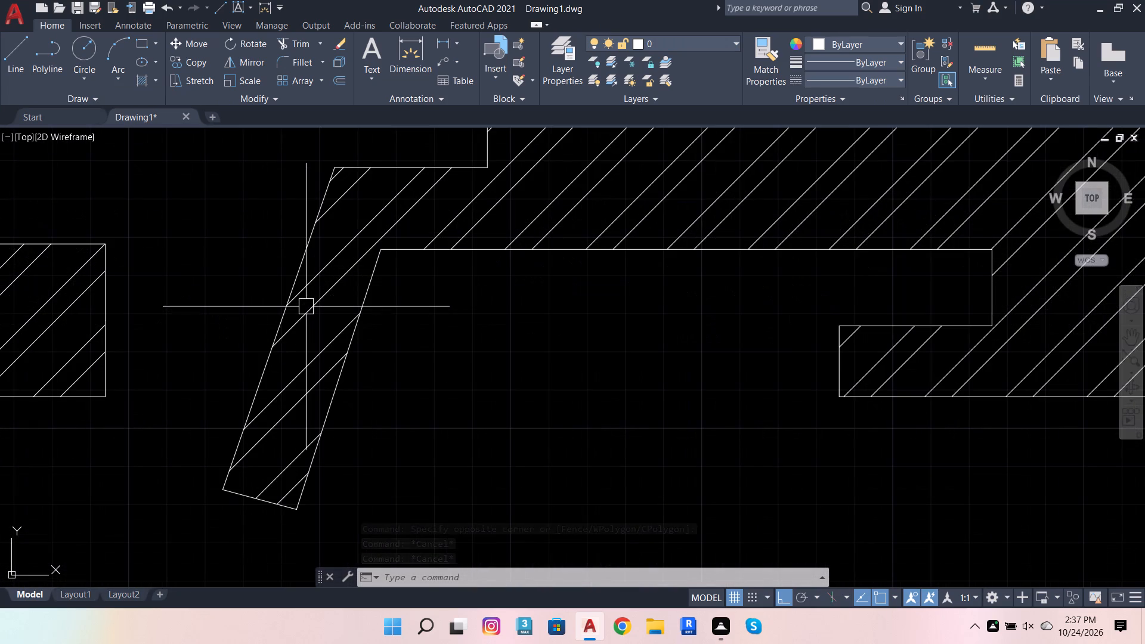
{"action": "scroll", "coordinate": [382, 324], "scroll_direction": "up", "scroll_amount": 1}
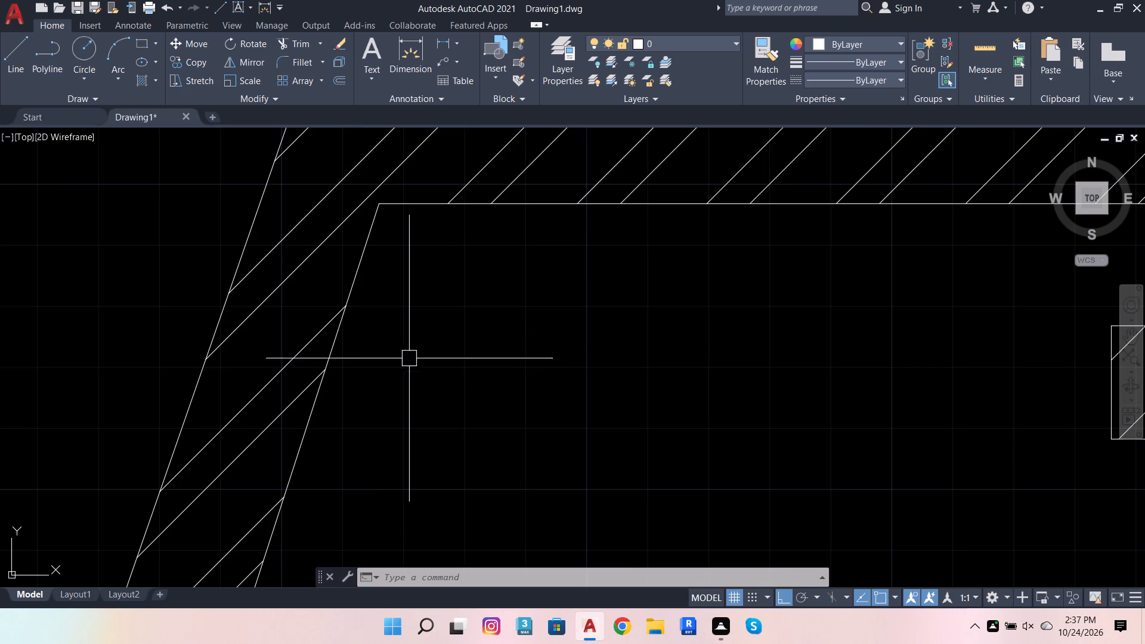
{"action": "scroll", "coordinate": [382, 317], "scroll_direction": "down", "scroll_amount": 7}
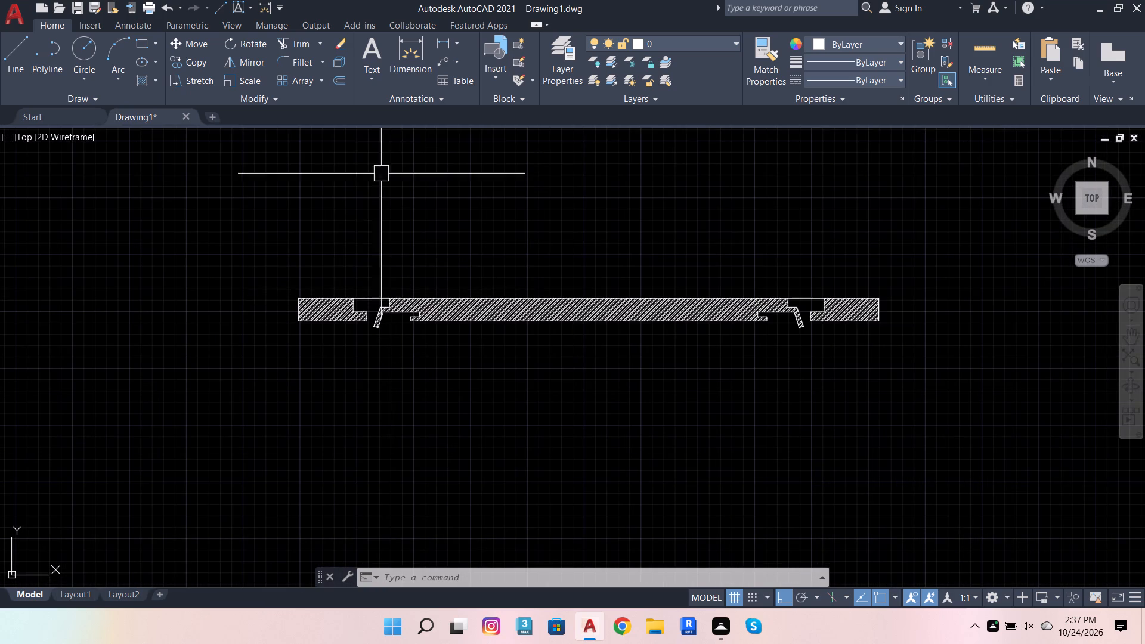
Start a line from a free point just below and outside the left end of the hatched section.
{"action": "left_click", "coordinate": [18, 54]}
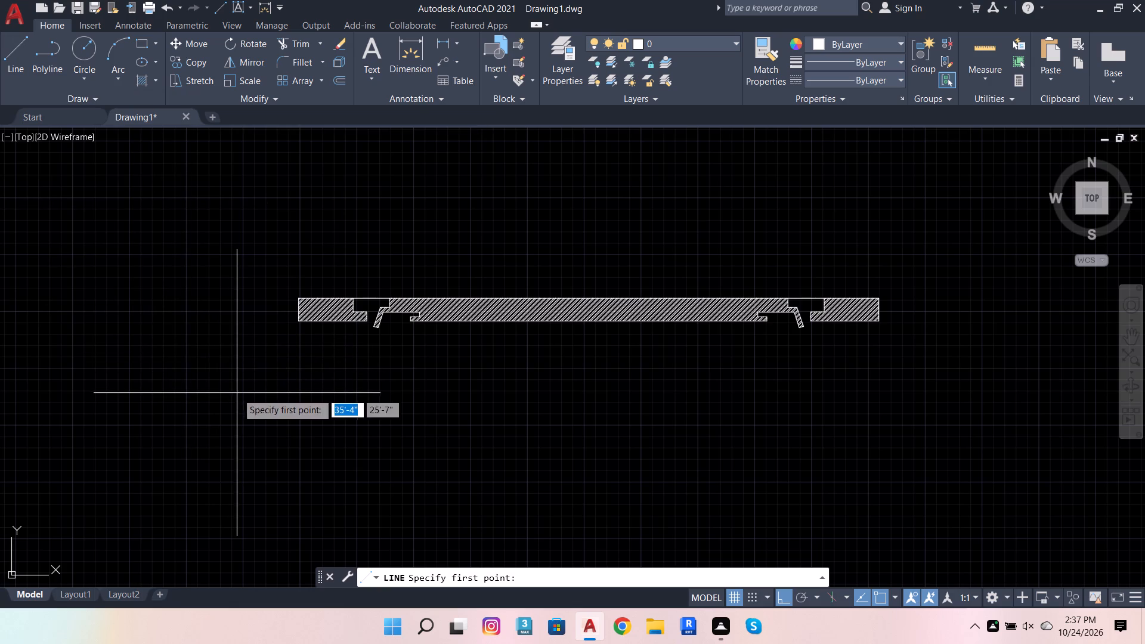
{"action": "scroll", "coordinate": [267, 342], "scroll_direction": "down", "scroll_amount": 3}
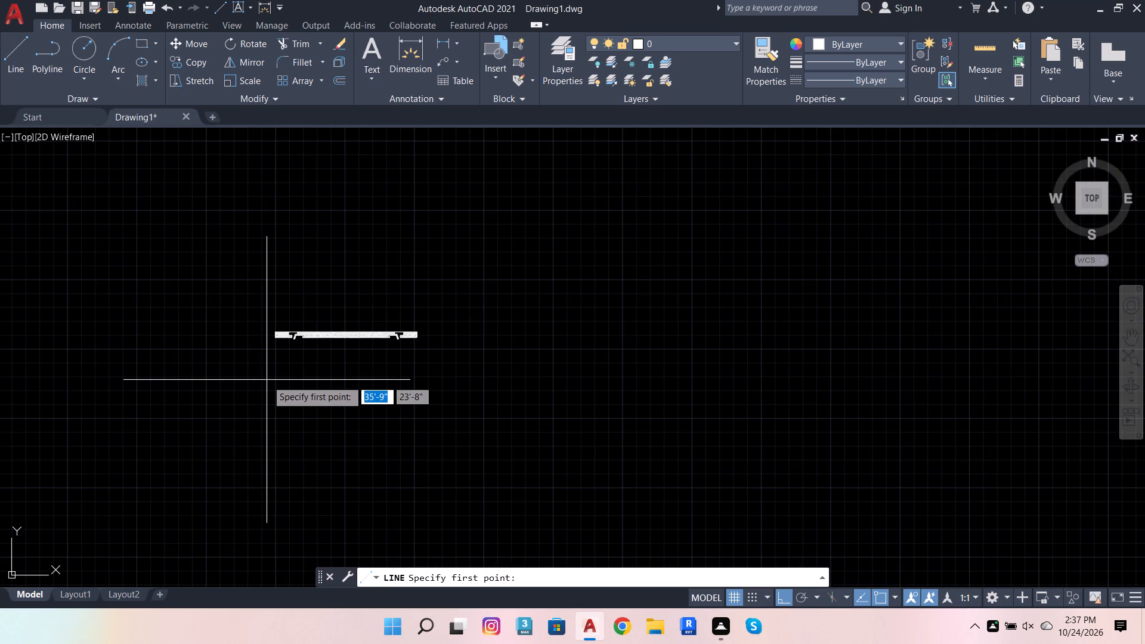
{"action": "left_click", "coordinate": [259, 379]}
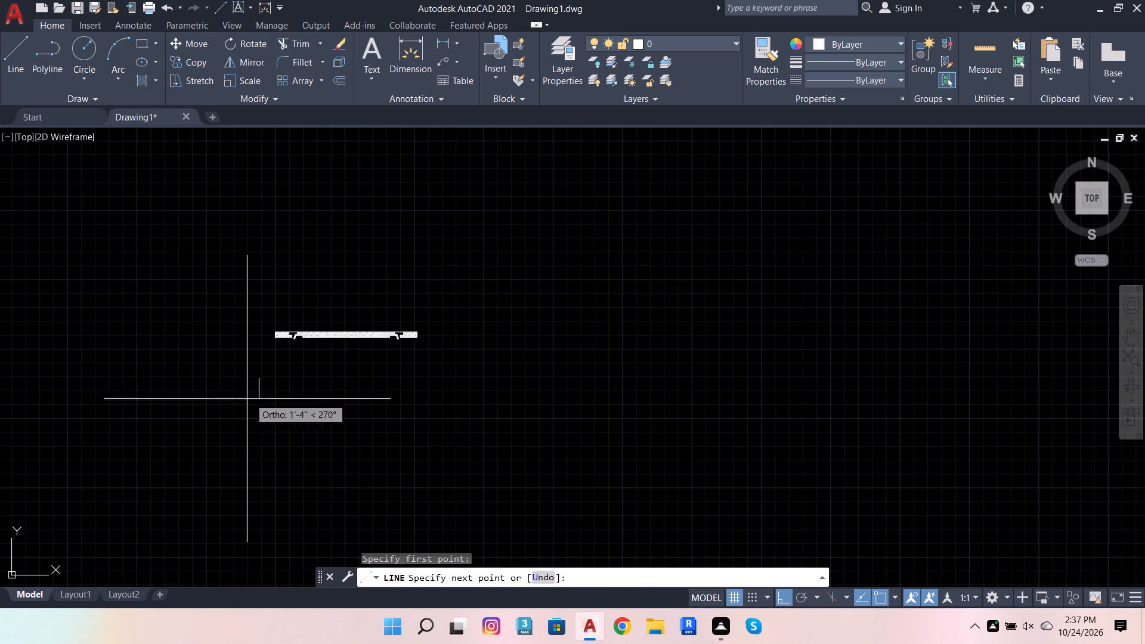
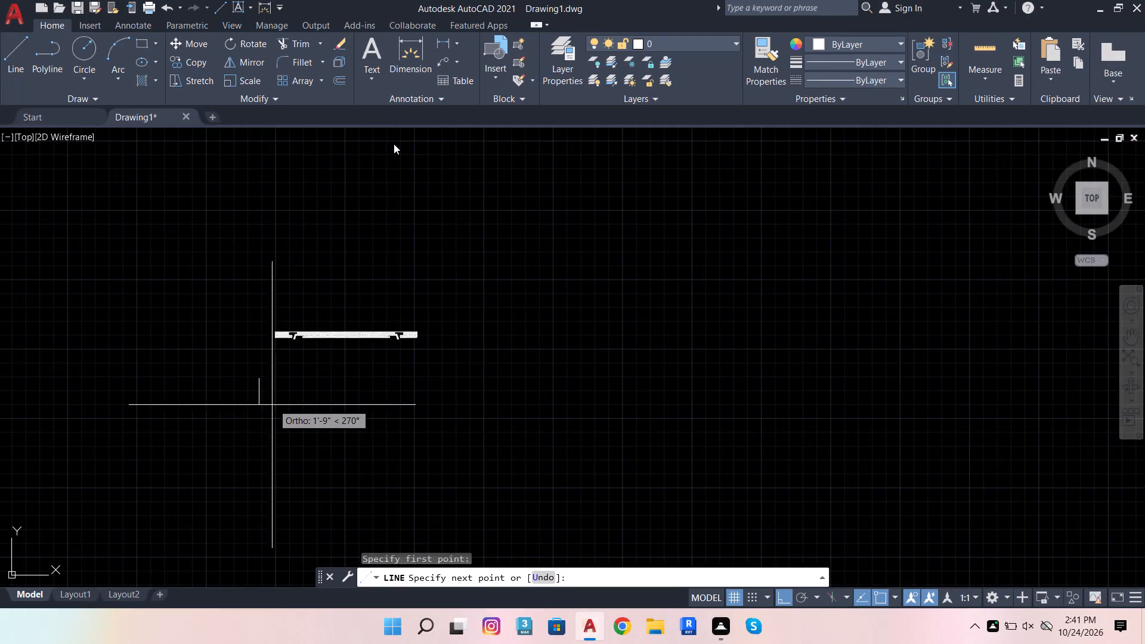
Draw the line segment 10' straight down from its start point below the left end of the hatched section.
{"action": "scroll", "coordinate": [268, 411], "scroll_direction": "up", "scroll_amount": 2}
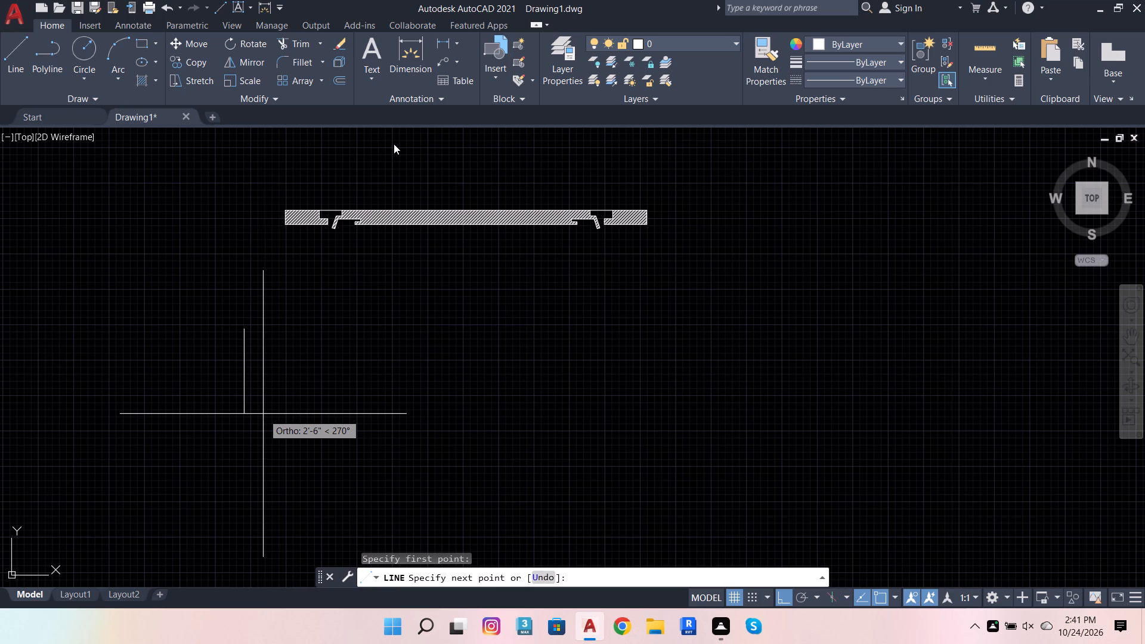
{"action": "type", "text": "10'"}
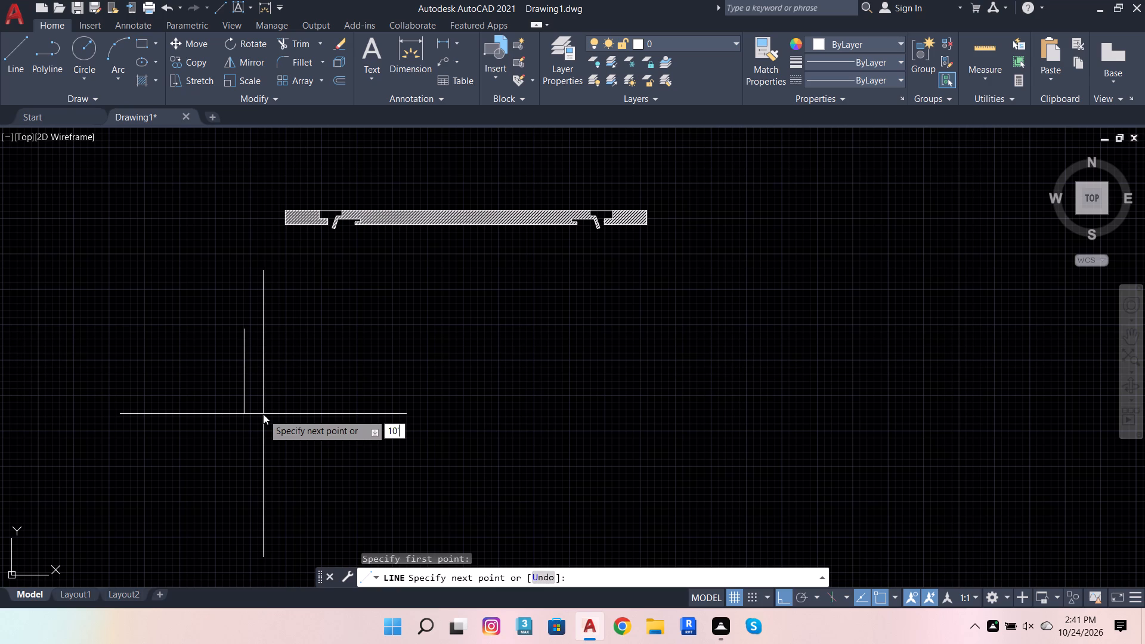
{"action": "key", "text": "Return"}
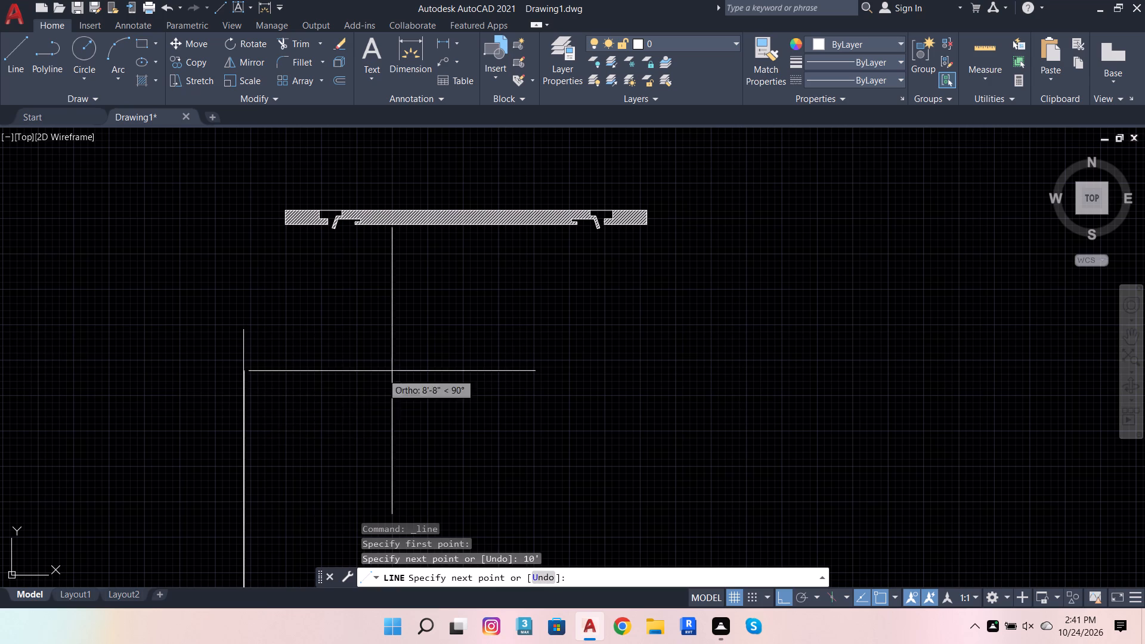
{"action": "scroll", "coordinate": [398, 367], "scroll_direction": "down", "scroll_amount": 4}
{"action": "scroll", "coordinate": [423, 436], "scroll_direction": "up", "scroll_amount": 1}
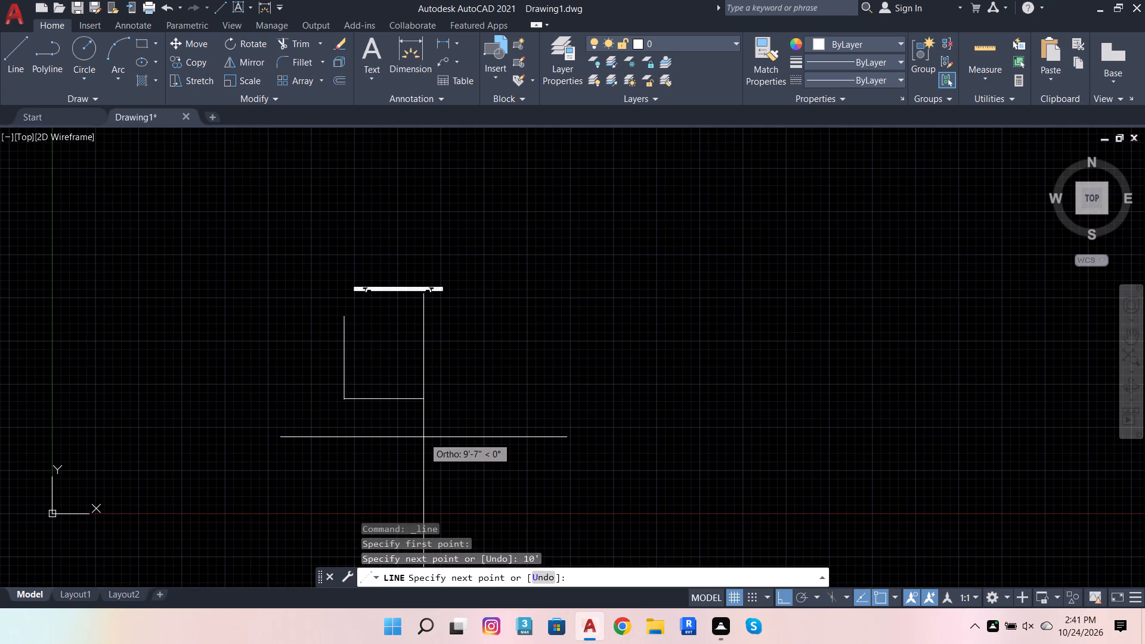
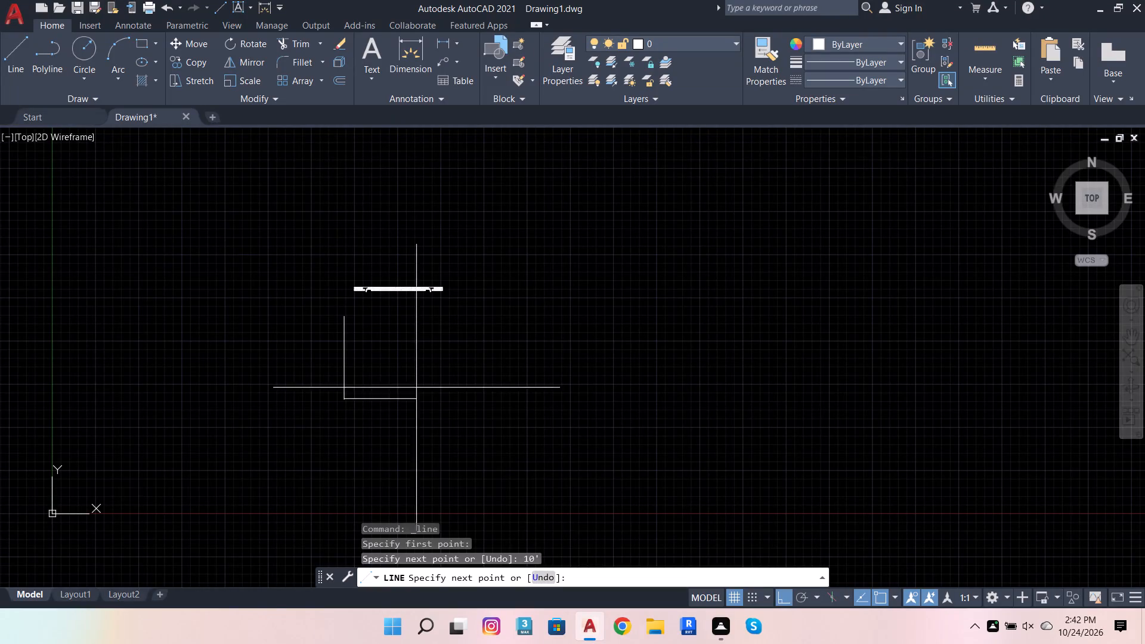
Complete the rectangle with a 10'7.6" bottom edge and a 10' opposite side, closing it back at the start point.
{"action": "type", "text": "10'"}
{"action": "type", "text": "7.6"}
{"action": "key", "text": "Return"}
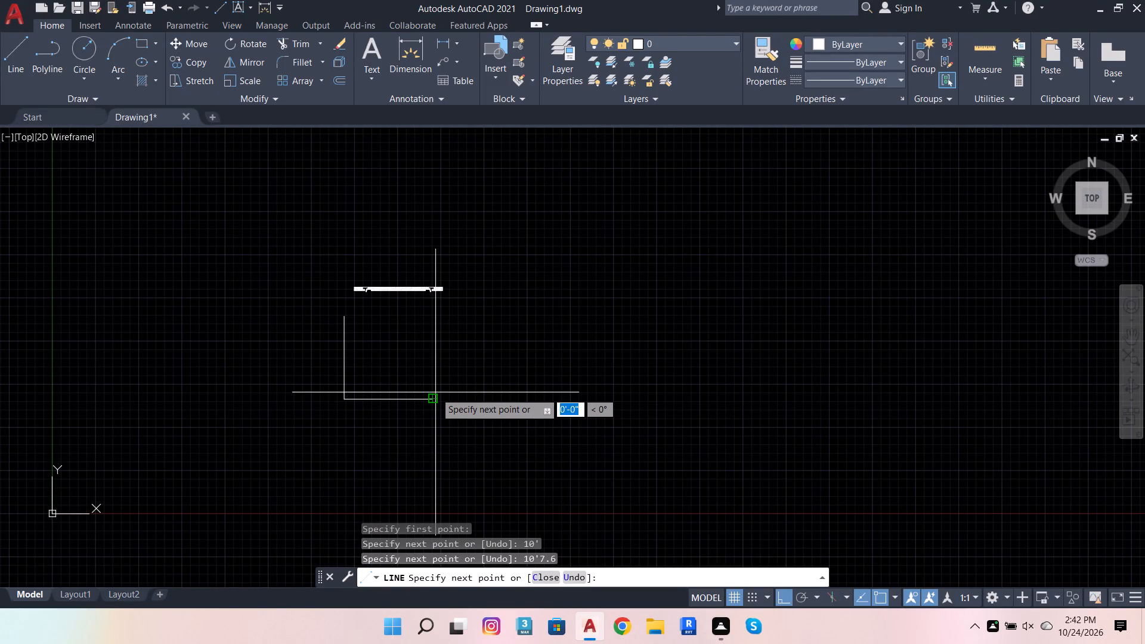
{"action": "scroll", "coordinate": [401, 314], "scroll_direction": "up", "scroll_amount": 2}
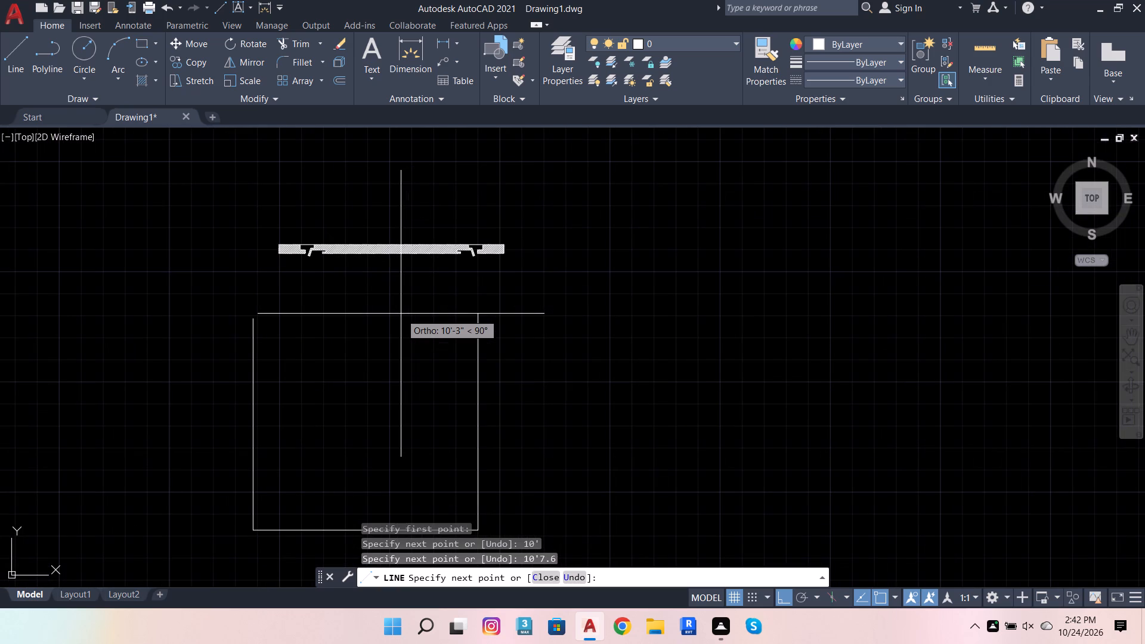
{"action": "type", "text": "10'"}
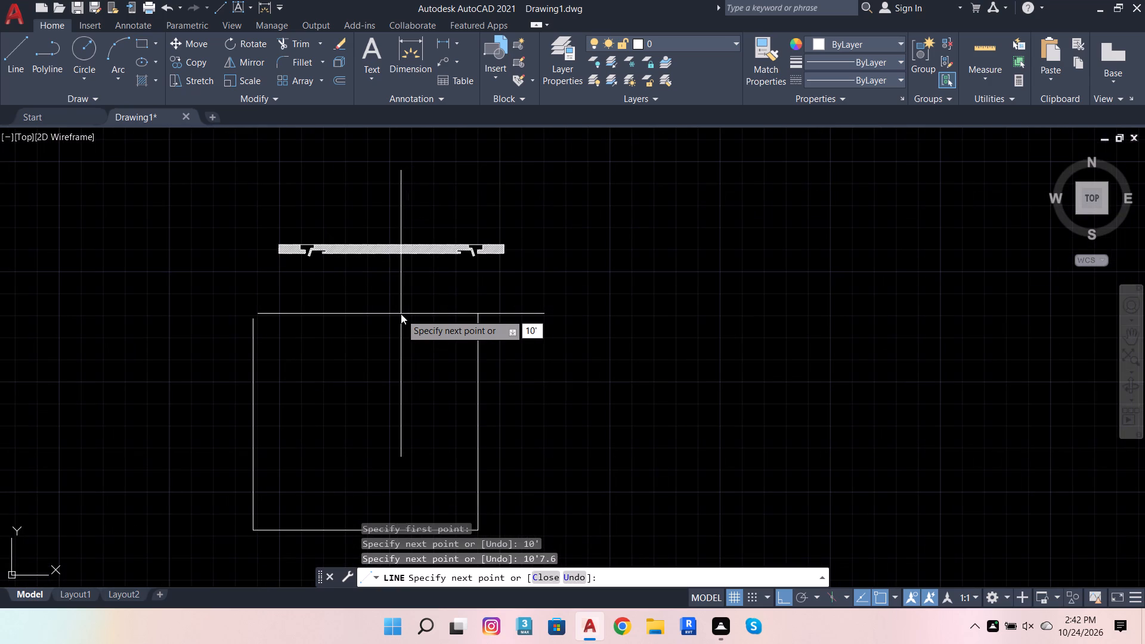
{"action": "key", "text": "Return"}
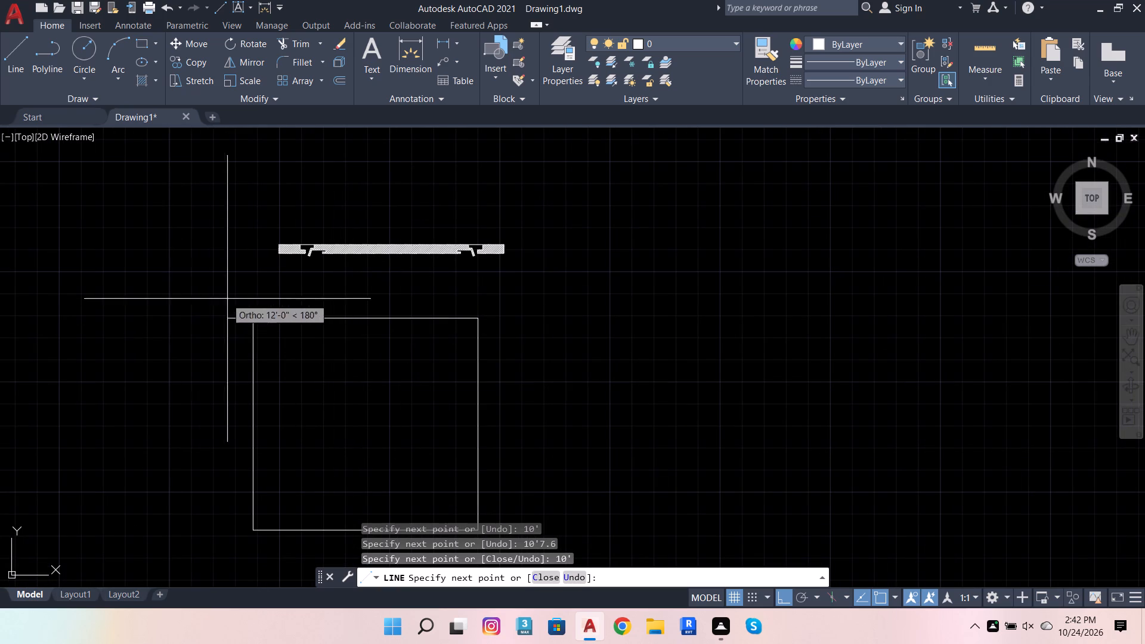
{"action": "left_click", "coordinate": [250, 326]}
{"action": "key", "text": "Escape"}
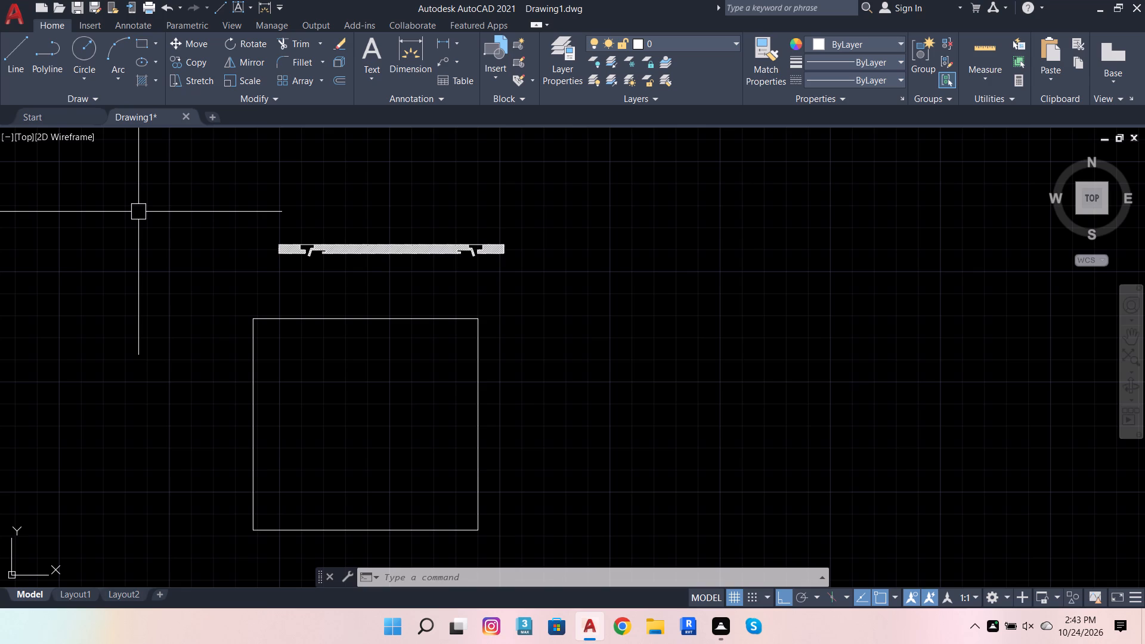
Offset the rectangle's top edge 6" downward.
{"action": "left_click", "coordinate": [281, 317]}
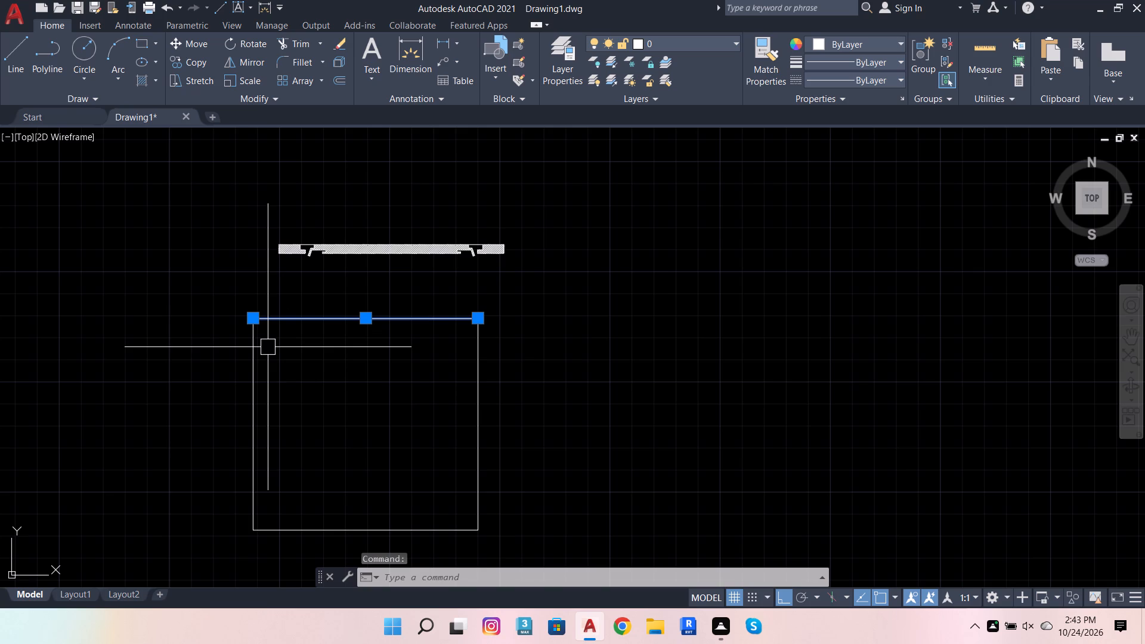
{"action": "key", "text": "o"}
{"action": "key", "text": "Return"}
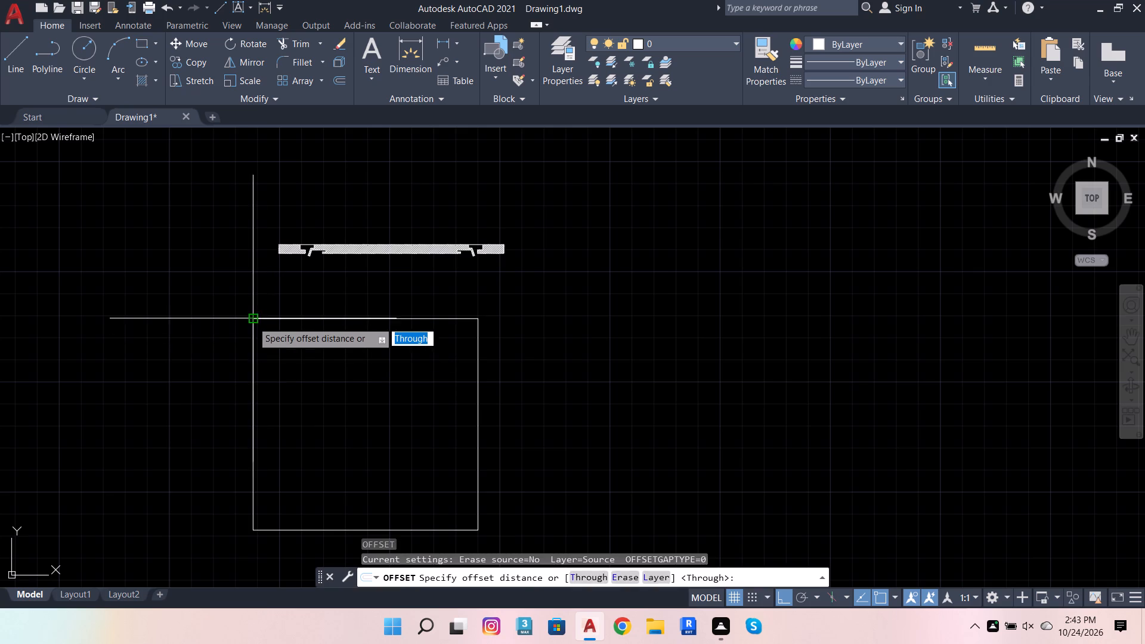
{"action": "left_click", "coordinate": [252, 321]}
{"action": "key", "text": "6"}
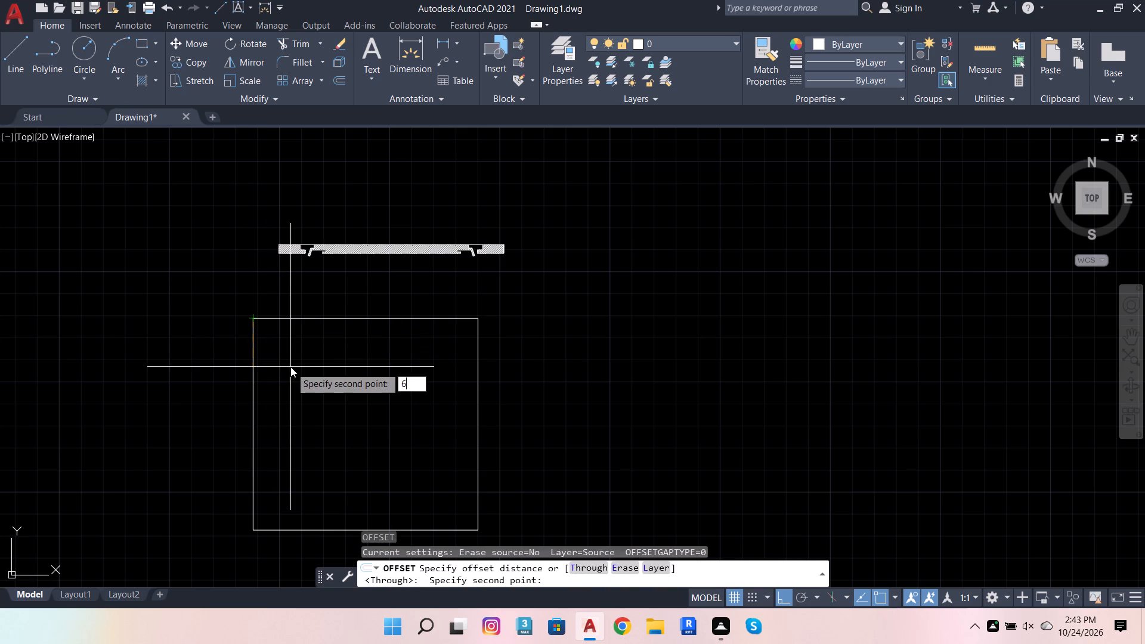
{"action": "key", "text": "Return"}
{"action": "left_click", "coordinate": [290, 367]}
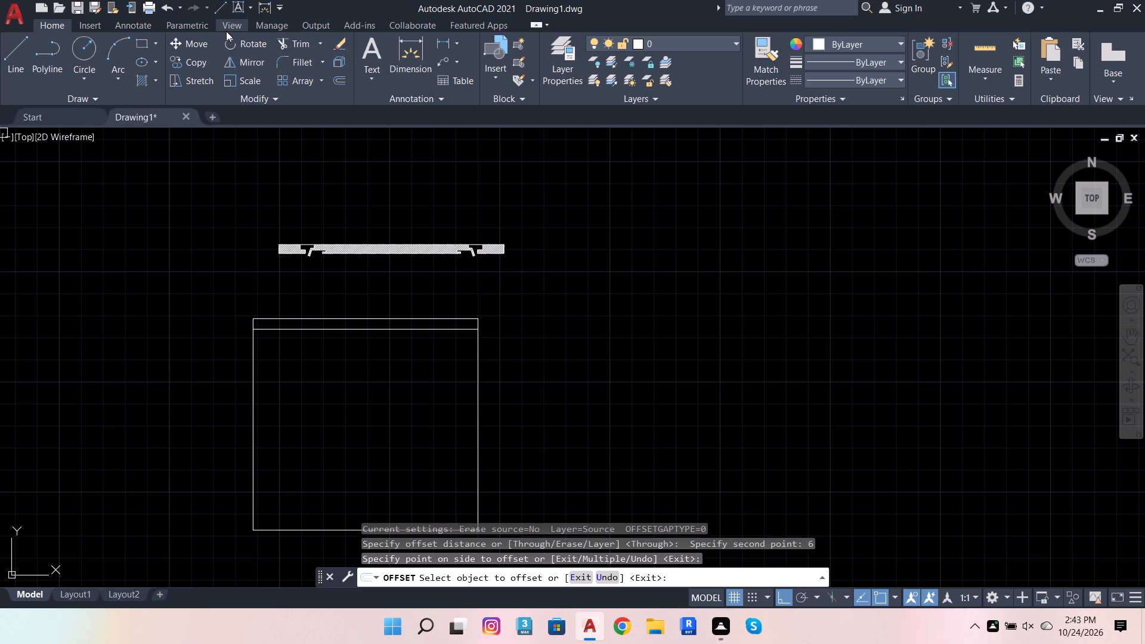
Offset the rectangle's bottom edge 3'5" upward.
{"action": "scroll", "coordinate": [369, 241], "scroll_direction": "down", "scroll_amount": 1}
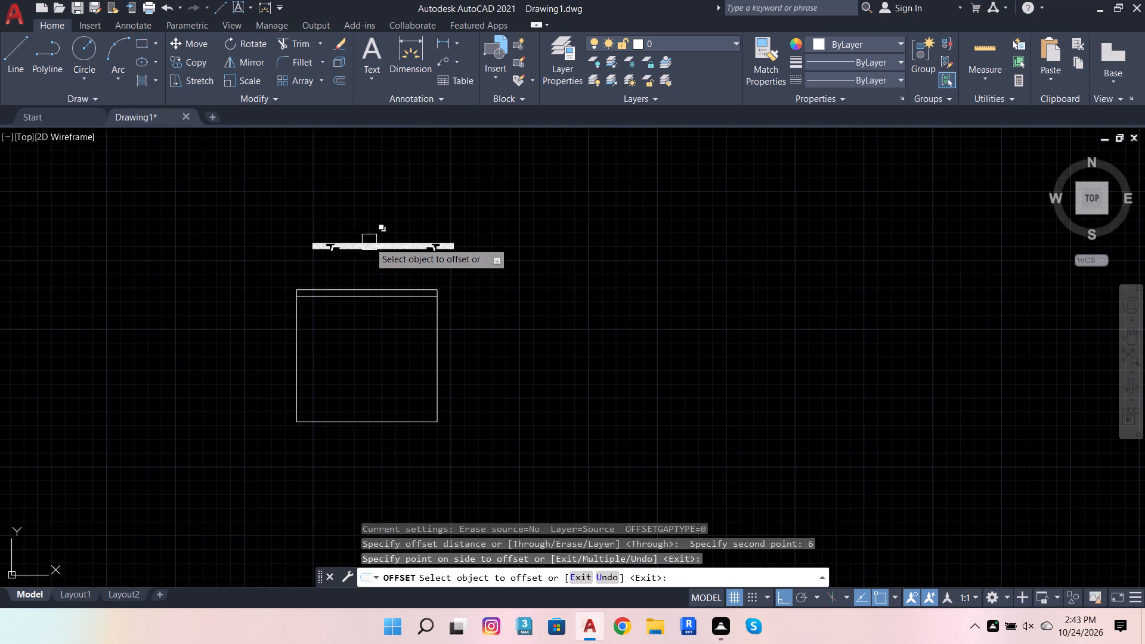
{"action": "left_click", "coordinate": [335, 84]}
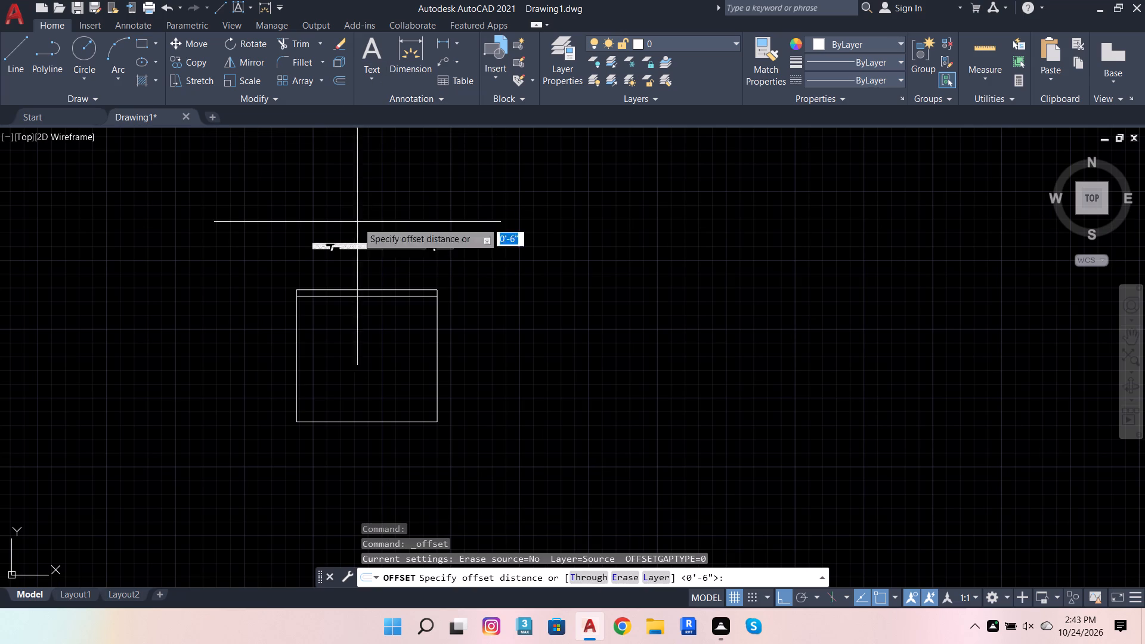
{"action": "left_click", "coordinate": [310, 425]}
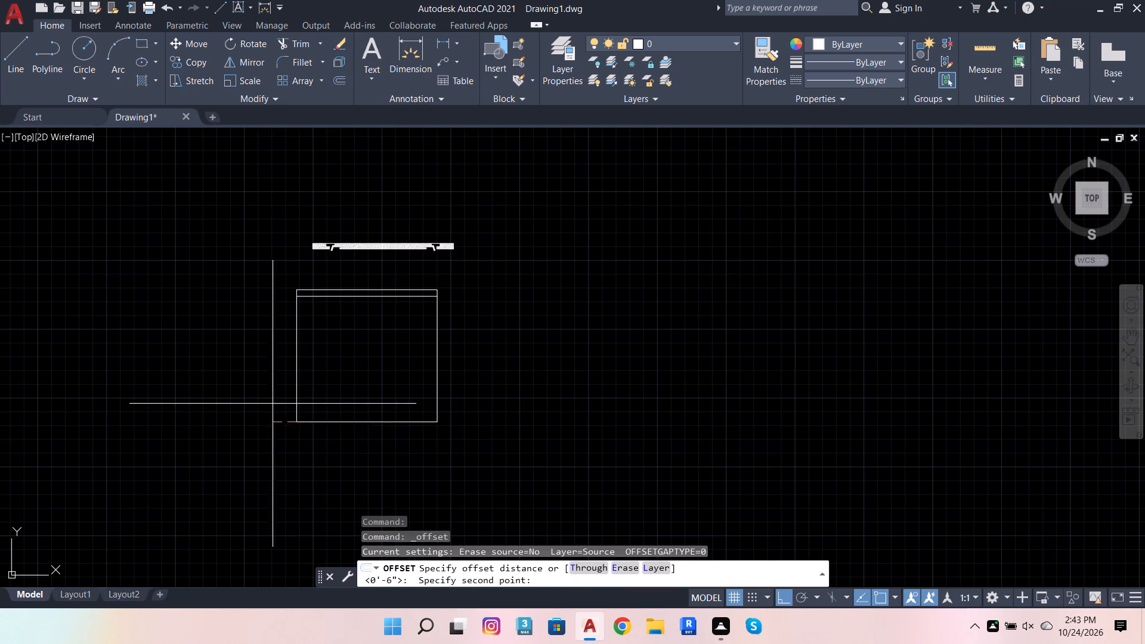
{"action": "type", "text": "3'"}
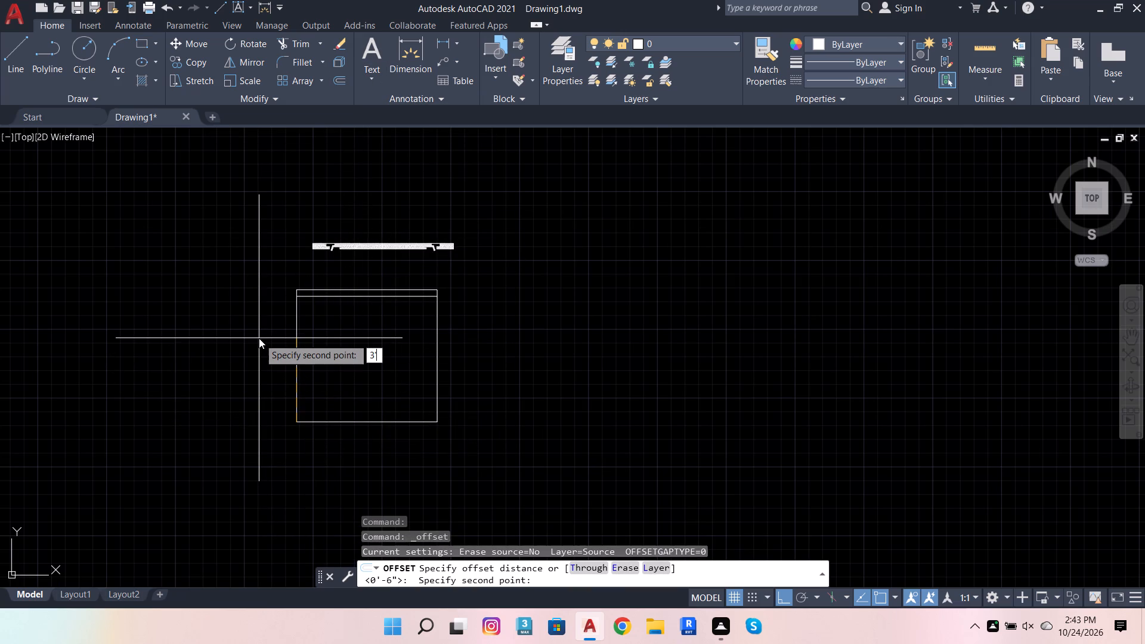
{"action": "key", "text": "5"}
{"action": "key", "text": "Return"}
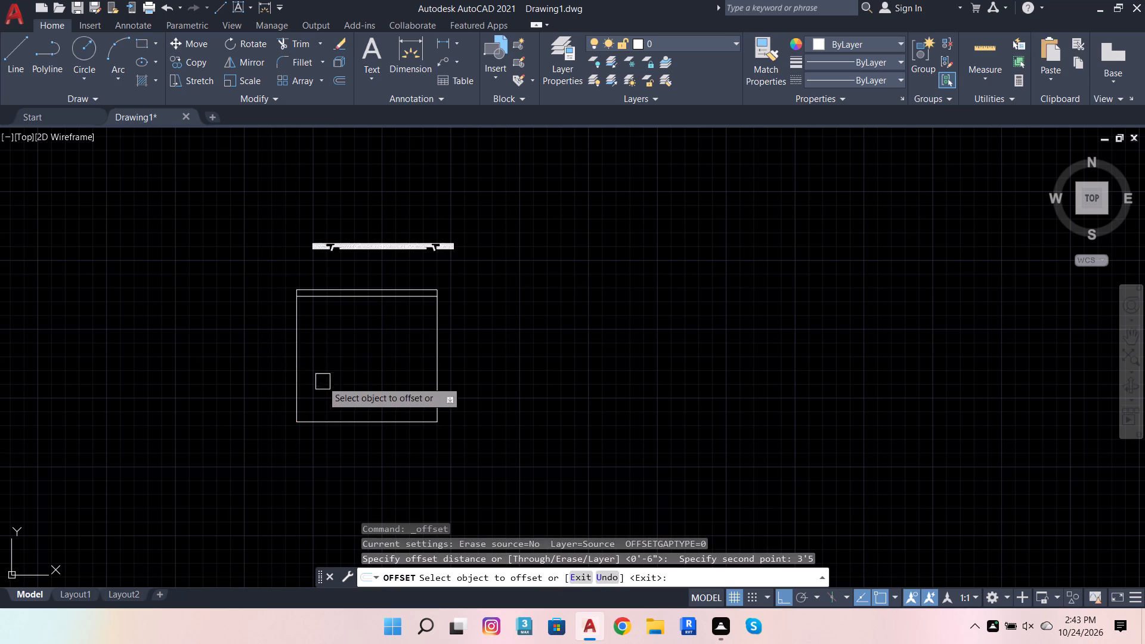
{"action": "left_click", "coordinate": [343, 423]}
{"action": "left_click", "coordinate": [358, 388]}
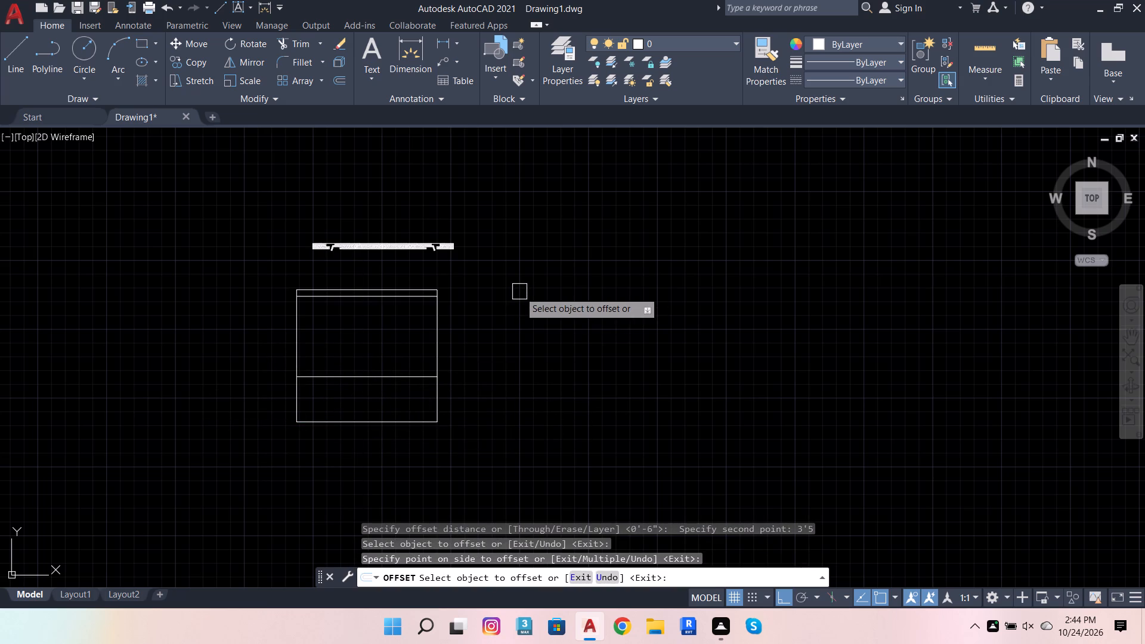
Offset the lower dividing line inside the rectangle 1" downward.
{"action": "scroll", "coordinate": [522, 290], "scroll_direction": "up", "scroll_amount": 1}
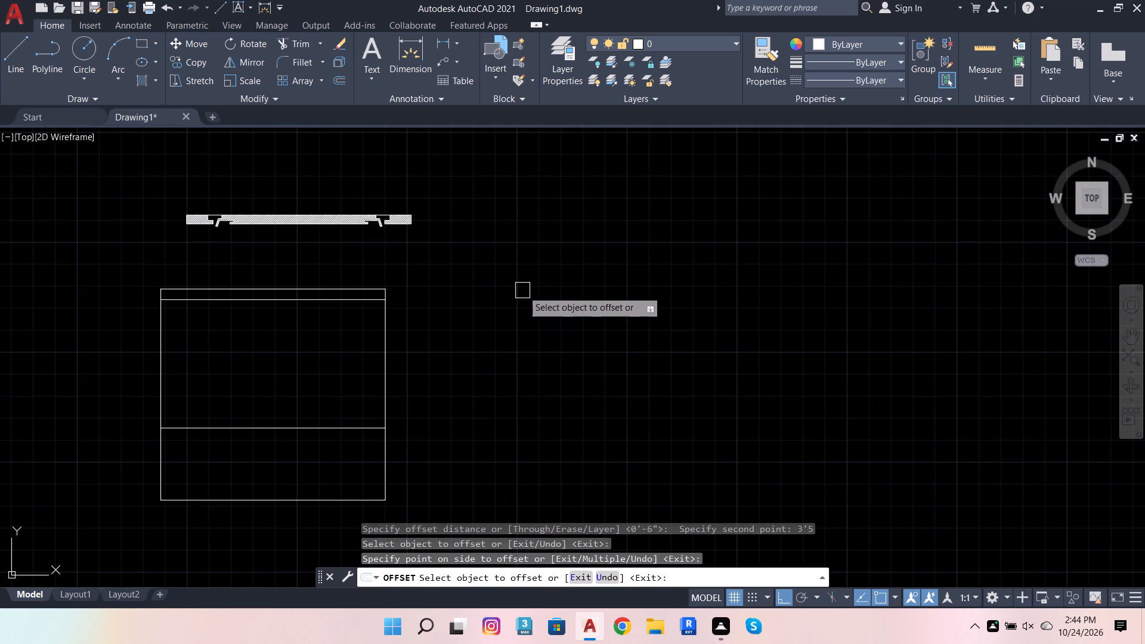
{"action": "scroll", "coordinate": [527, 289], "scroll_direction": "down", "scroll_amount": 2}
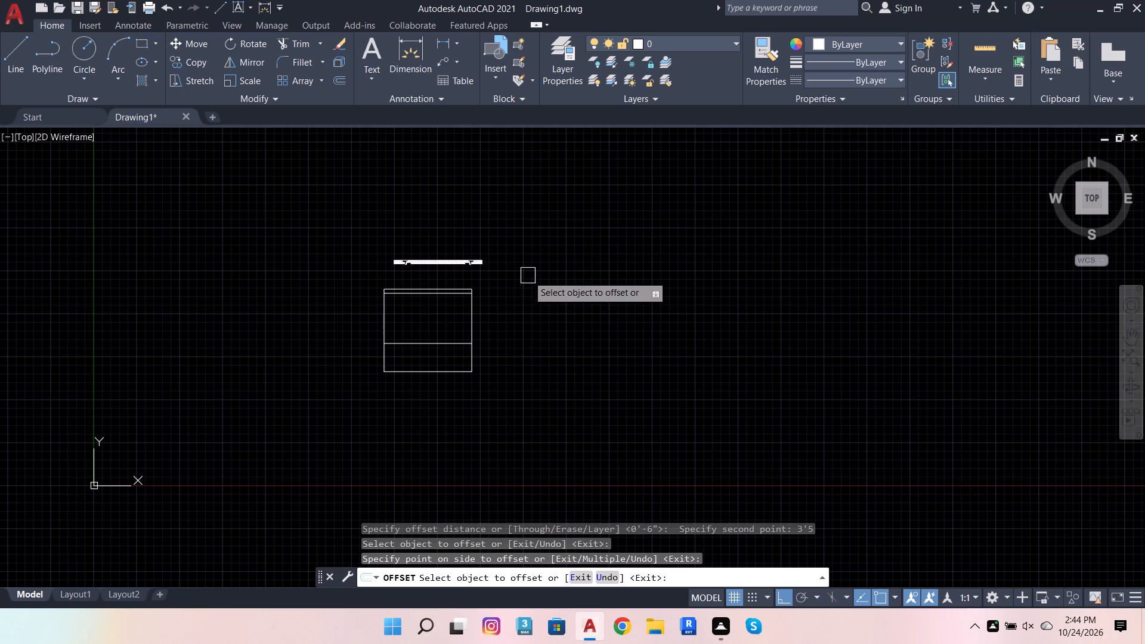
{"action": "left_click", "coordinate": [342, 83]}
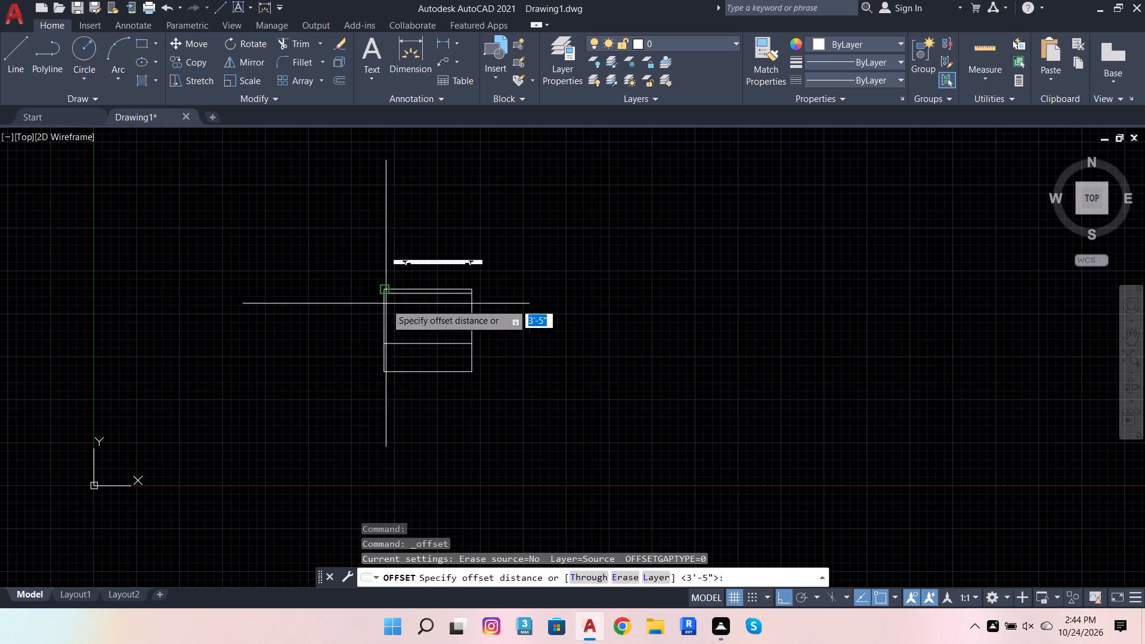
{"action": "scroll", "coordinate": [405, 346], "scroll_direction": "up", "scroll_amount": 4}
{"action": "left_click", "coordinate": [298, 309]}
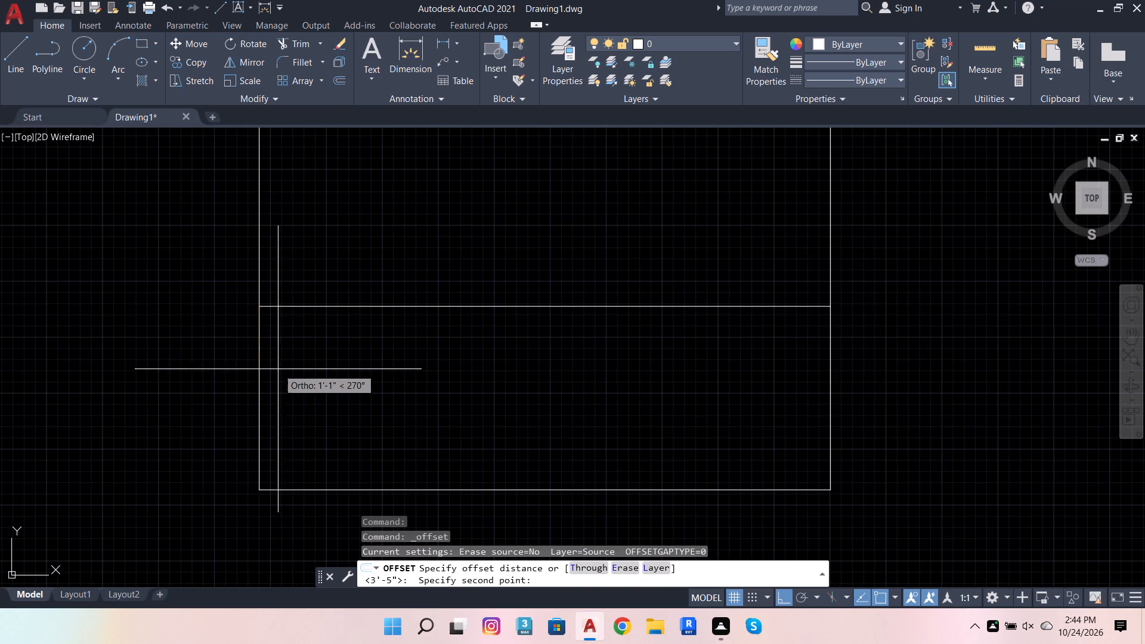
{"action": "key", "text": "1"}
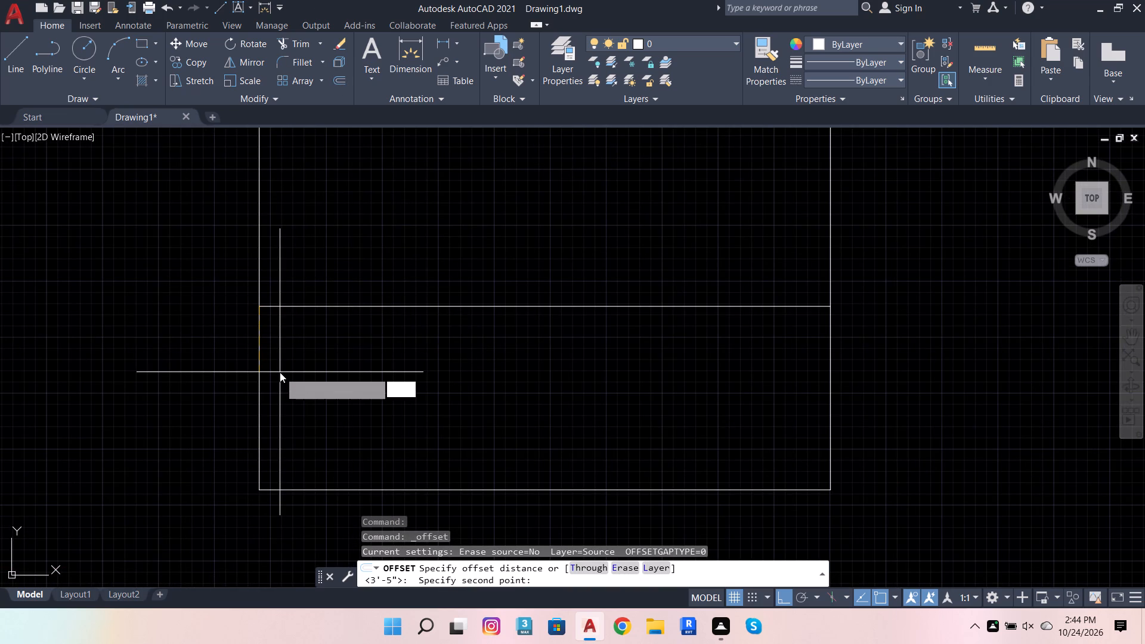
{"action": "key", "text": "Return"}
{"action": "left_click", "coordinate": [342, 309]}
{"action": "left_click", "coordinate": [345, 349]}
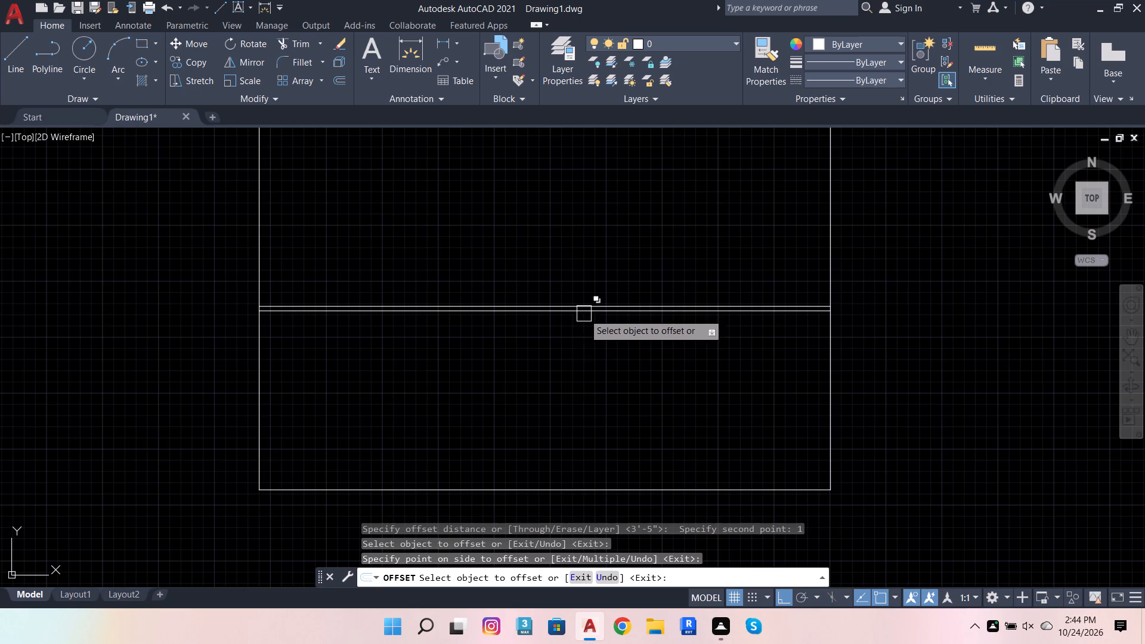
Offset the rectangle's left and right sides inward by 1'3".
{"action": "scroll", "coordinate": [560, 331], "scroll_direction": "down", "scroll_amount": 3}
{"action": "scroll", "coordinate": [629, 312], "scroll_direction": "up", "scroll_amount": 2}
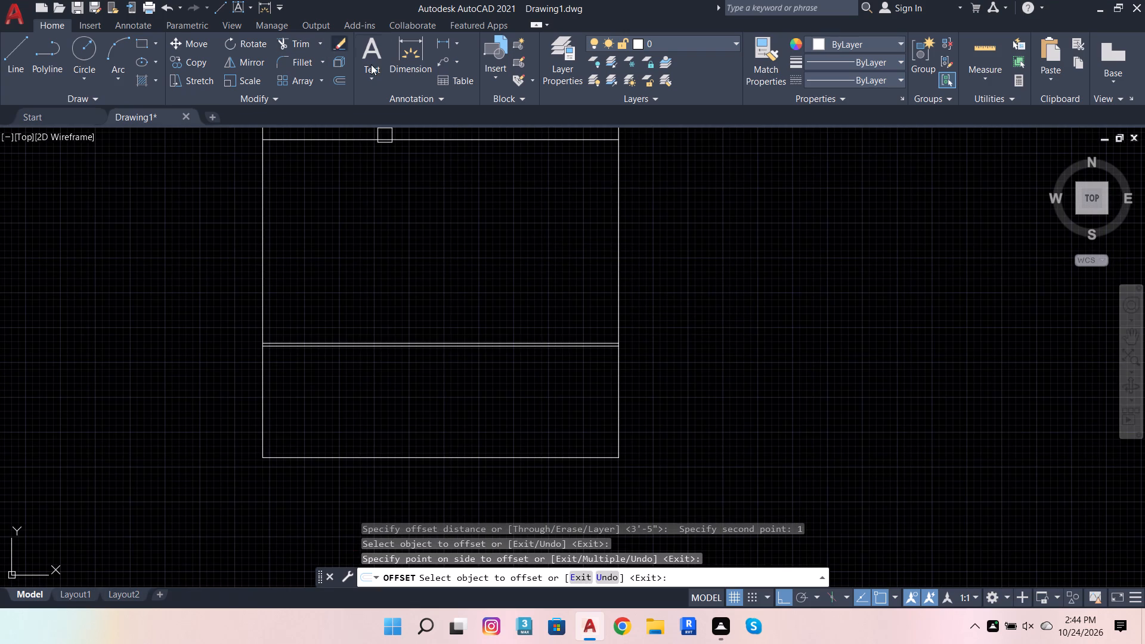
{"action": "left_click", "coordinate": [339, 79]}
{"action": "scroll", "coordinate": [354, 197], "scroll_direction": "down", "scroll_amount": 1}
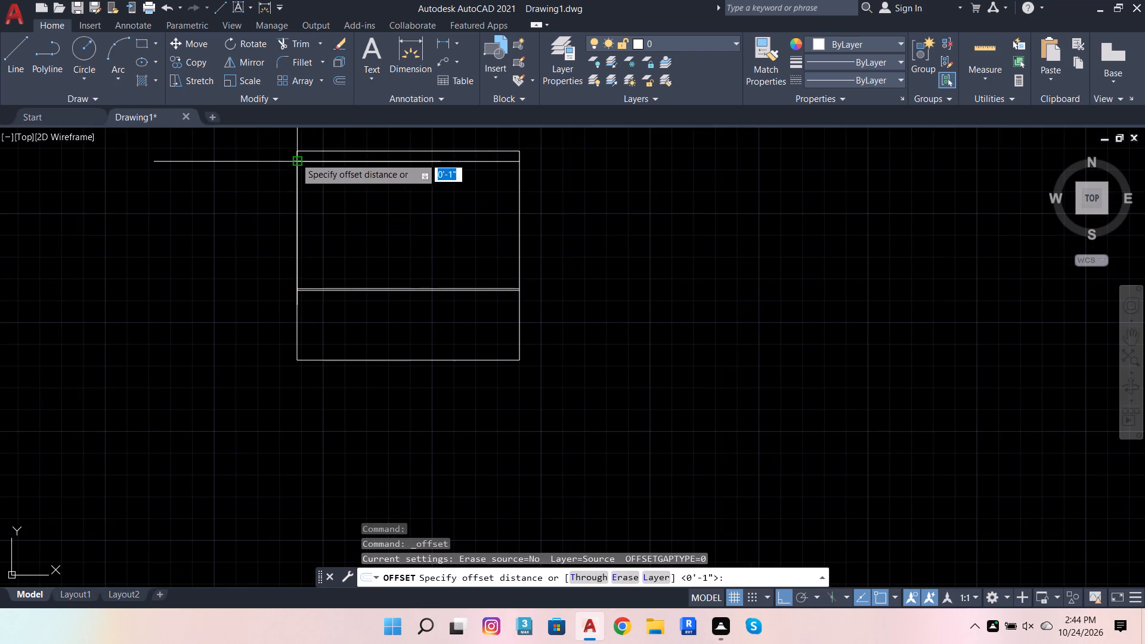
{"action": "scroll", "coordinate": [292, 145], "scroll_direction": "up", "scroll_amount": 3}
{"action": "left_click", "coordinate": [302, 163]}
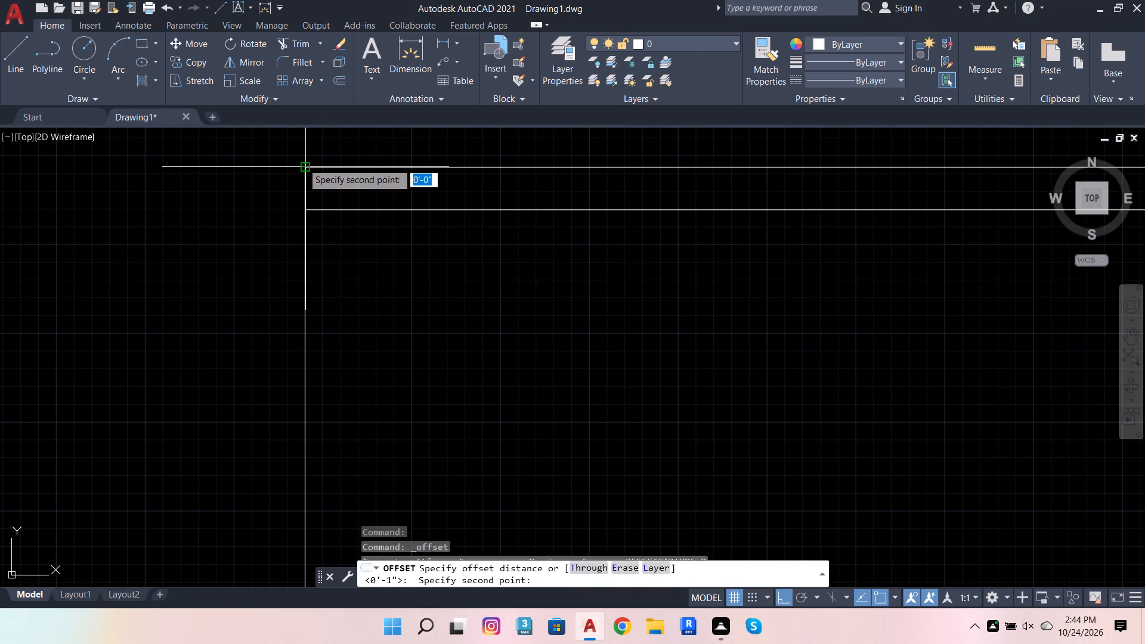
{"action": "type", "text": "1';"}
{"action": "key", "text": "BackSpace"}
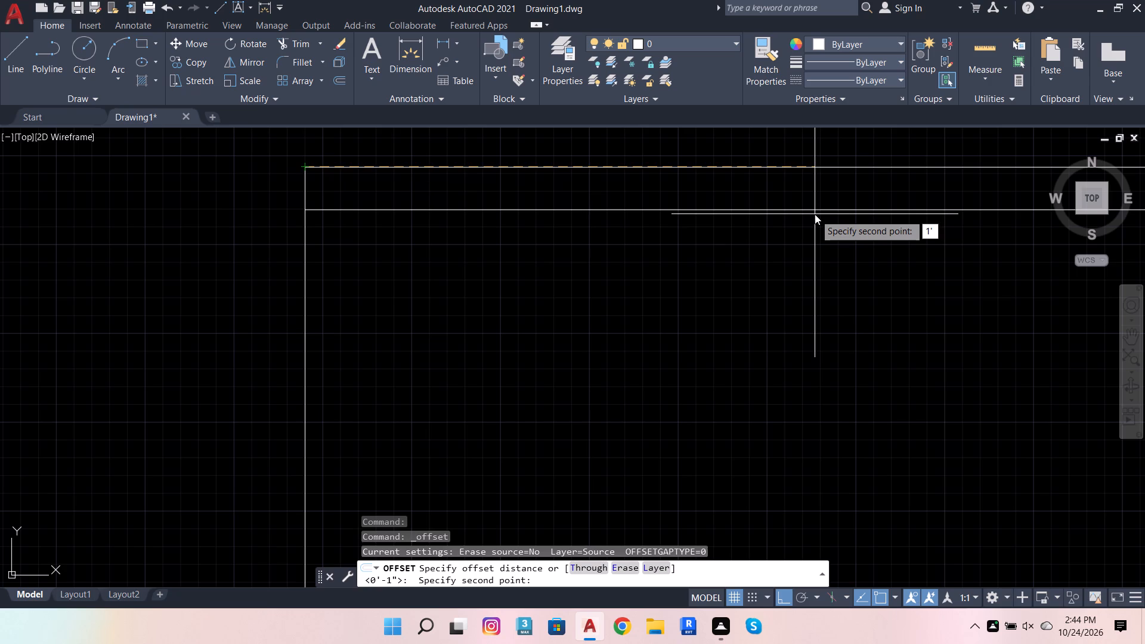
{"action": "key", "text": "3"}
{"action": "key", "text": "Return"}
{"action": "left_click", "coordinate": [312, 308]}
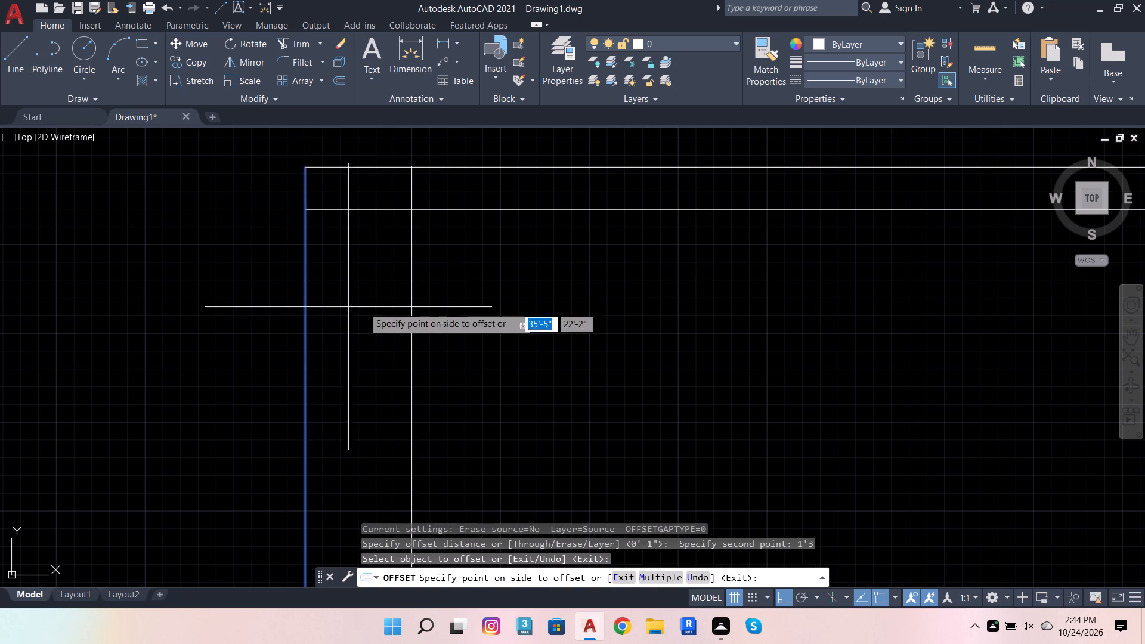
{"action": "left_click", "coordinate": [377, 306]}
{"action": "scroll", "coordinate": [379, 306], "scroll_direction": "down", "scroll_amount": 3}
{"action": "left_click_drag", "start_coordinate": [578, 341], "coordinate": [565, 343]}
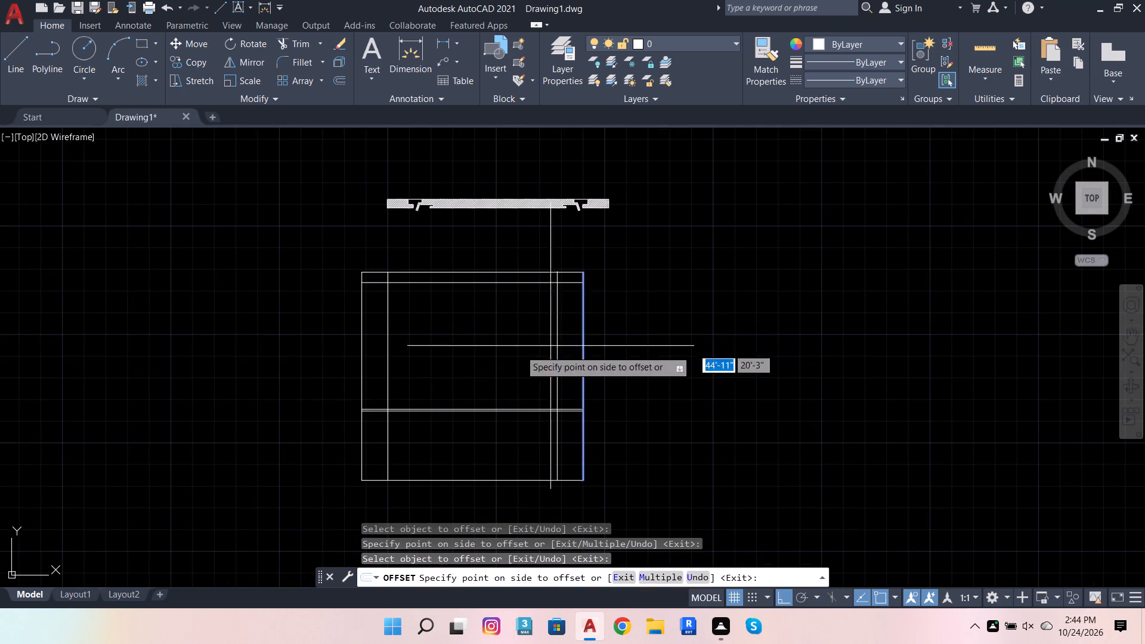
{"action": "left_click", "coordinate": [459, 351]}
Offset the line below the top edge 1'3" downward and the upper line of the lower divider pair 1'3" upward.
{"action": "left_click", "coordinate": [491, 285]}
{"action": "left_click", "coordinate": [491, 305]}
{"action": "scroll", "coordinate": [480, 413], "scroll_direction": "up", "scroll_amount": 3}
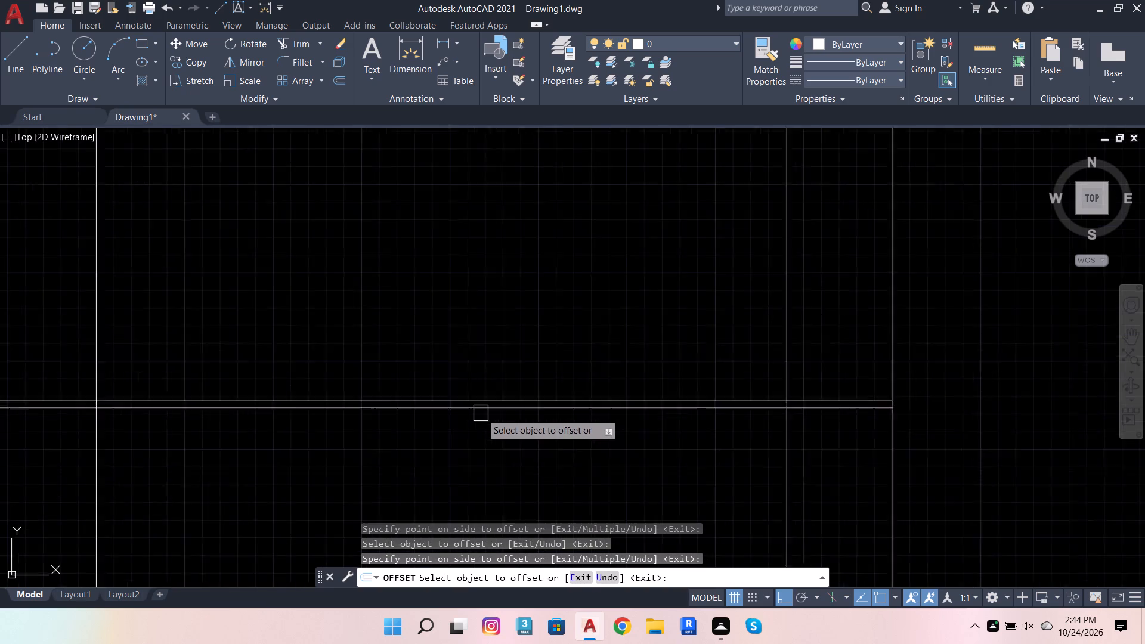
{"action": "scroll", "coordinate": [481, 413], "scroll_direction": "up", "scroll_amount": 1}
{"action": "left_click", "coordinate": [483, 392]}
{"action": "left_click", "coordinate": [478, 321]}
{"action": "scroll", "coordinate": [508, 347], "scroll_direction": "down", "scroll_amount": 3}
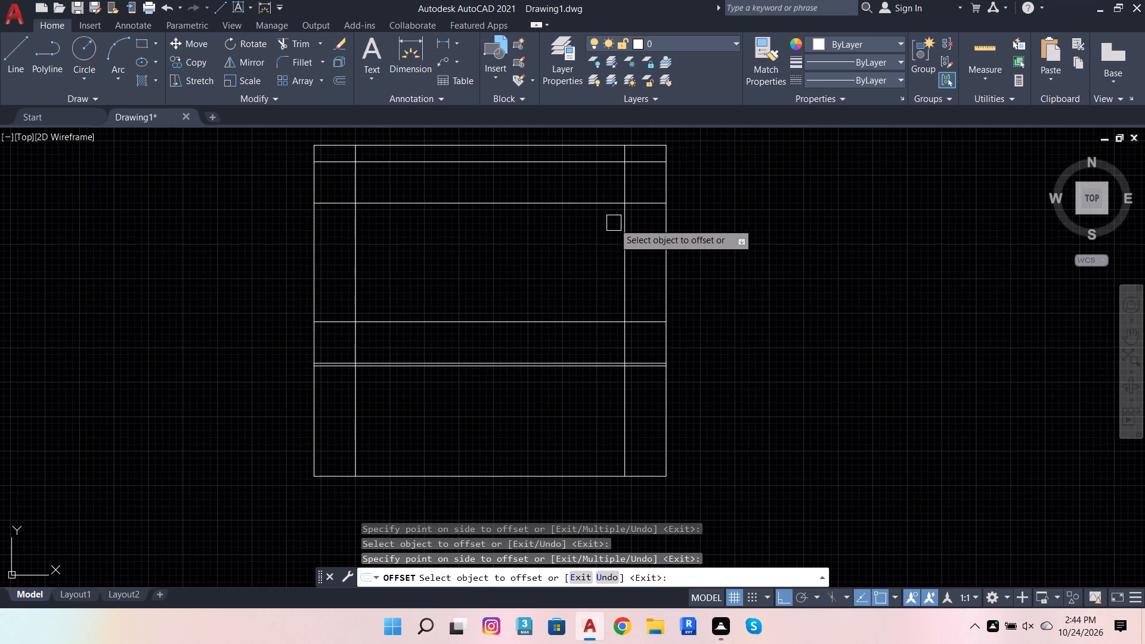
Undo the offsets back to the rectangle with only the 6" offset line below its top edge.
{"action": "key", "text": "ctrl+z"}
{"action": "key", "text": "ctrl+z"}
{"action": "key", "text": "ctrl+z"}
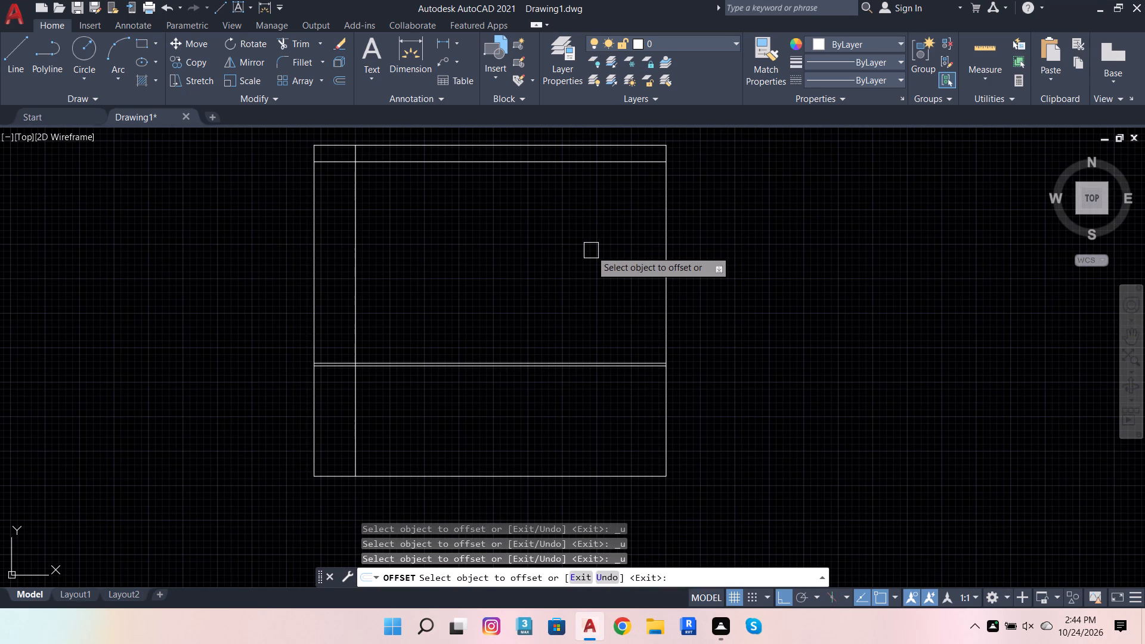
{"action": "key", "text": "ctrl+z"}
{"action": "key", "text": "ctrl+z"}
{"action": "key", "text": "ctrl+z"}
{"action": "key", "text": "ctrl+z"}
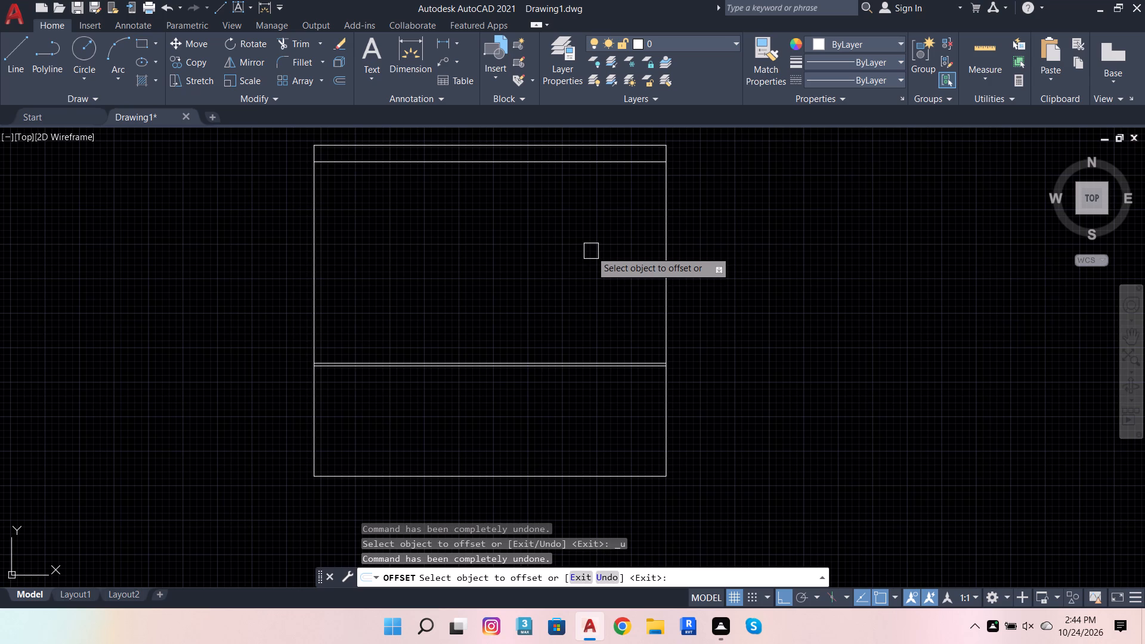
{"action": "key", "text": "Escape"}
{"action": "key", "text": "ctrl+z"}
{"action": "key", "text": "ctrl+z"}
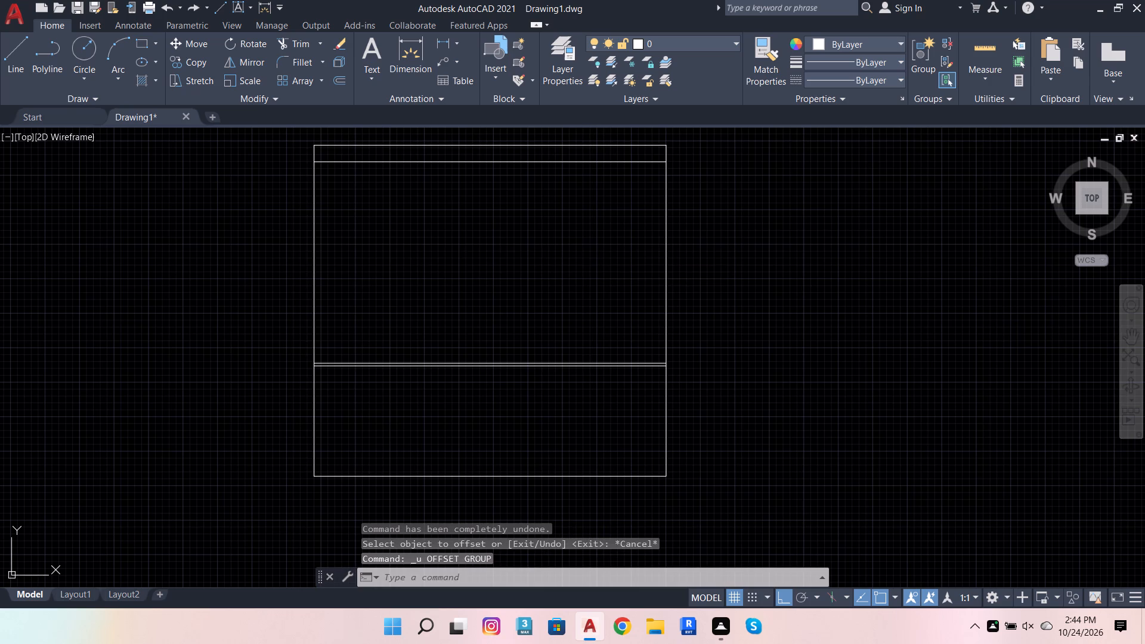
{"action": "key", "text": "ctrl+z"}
Offset the rectangle's bottom edge 1" upward.
{"action": "scroll", "coordinate": [627, 288], "scroll_direction": "down", "scroll_amount": 2}
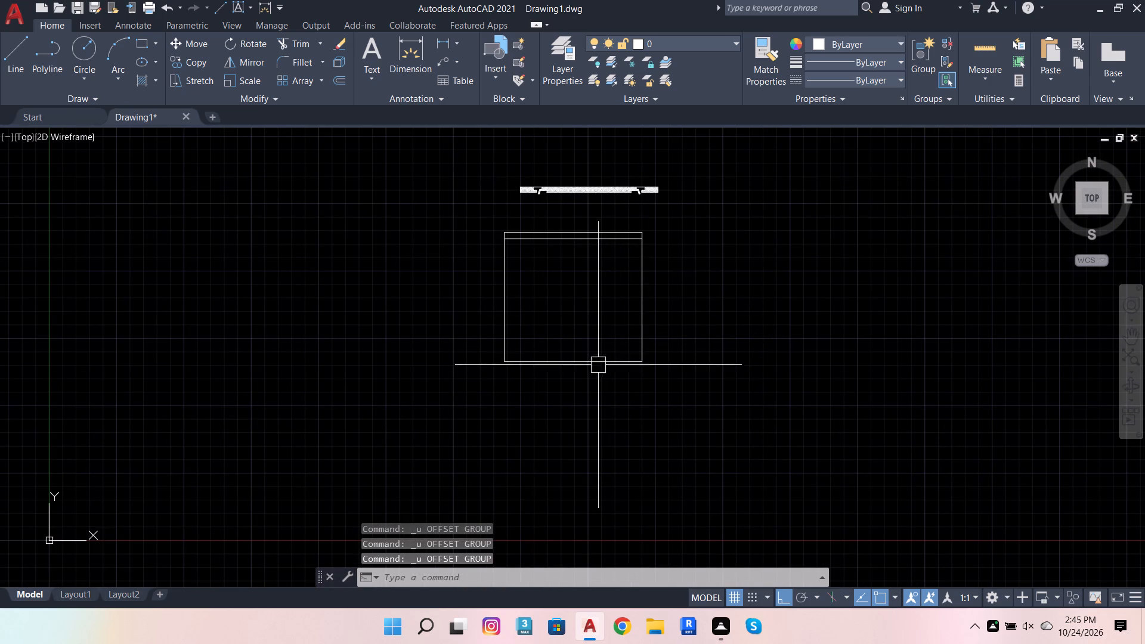
{"action": "left_click", "coordinate": [598, 361]}
{"action": "left_click", "coordinate": [342, 88]}
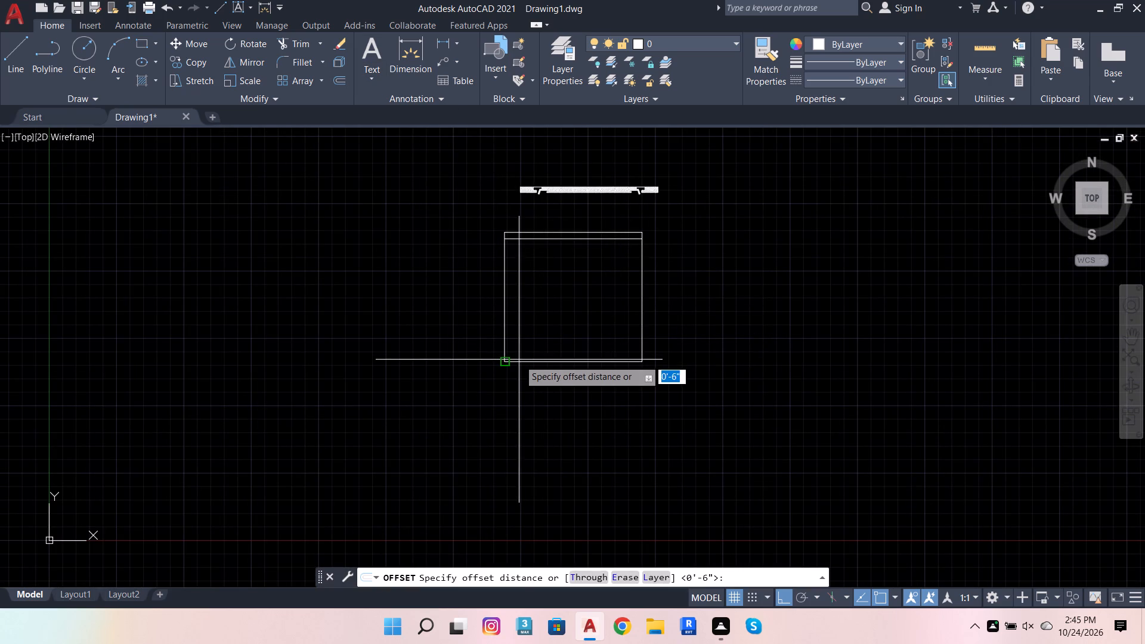
{"action": "left_click", "coordinate": [521, 361]}
{"action": "key", "text": "1"}
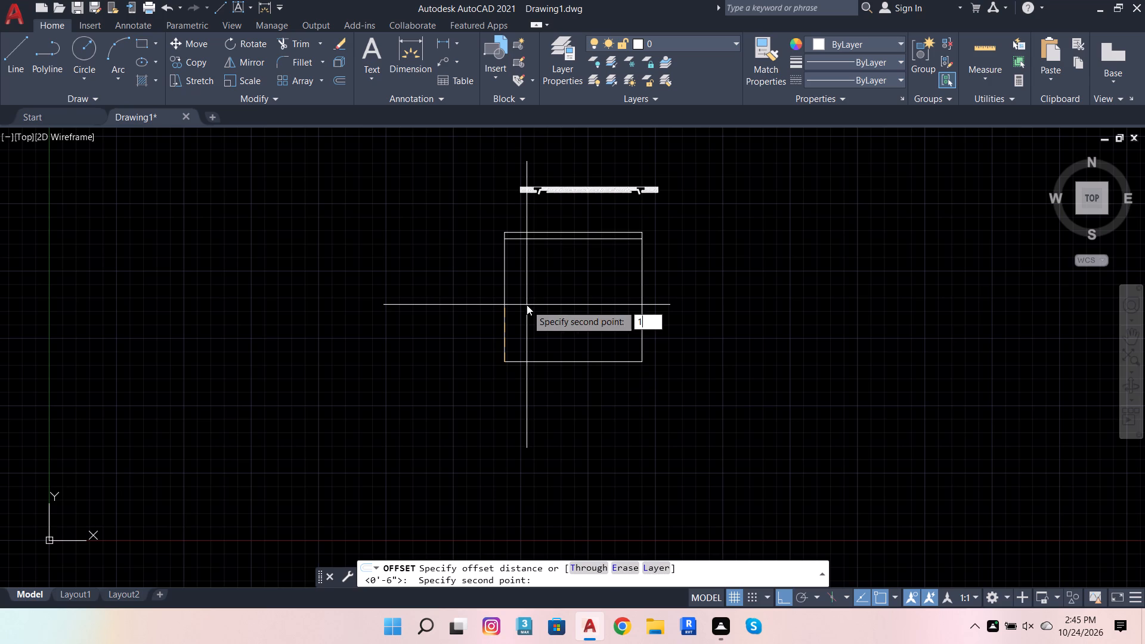
{"action": "key", "text": "Return"}
{"action": "left_click", "coordinate": [527, 305]}
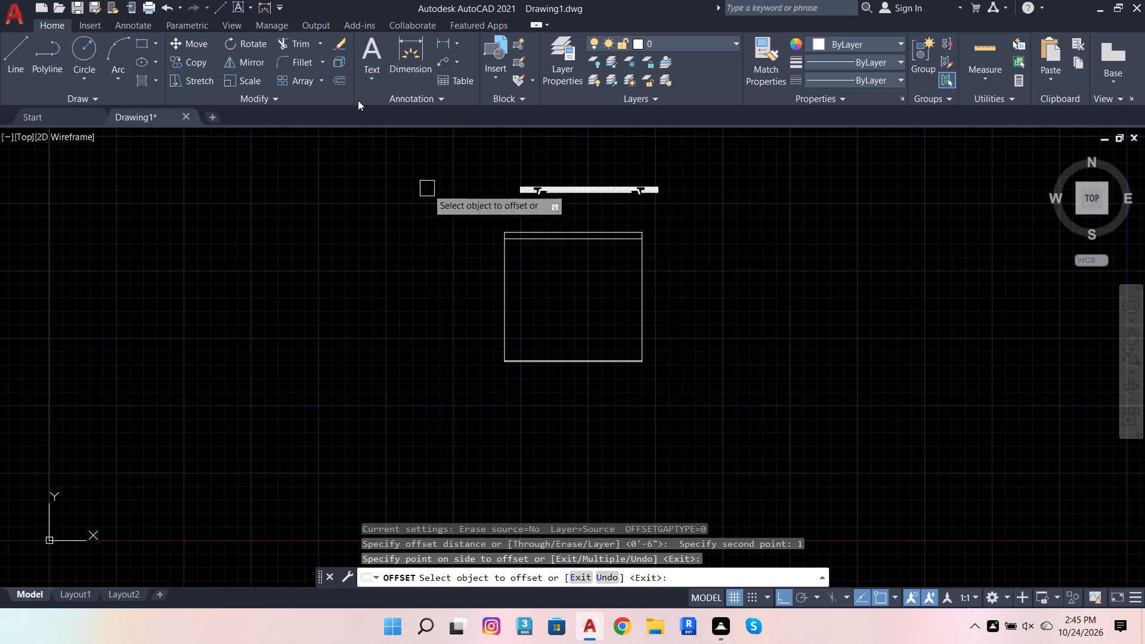
Offset the rectangle's bottom edge 3'5" downward.
{"action": "left_click", "coordinate": [339, 76]}
{"action": "scroll", "coordinate": [571, 363], "scroll_direction": "up", "scroll_amount": 2}
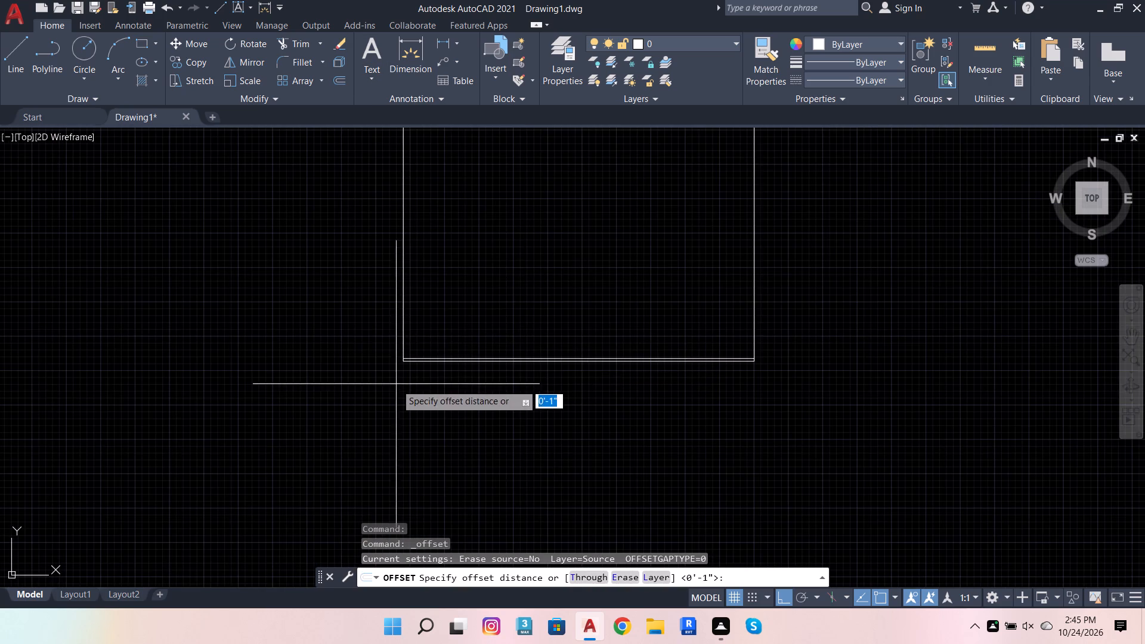
{"action": "scroll", "coordinate": [417, 380], "scroll_direction": "up", "scroll_amount": 4}
{"action": "left_click", "coordinate": [330, 275]}
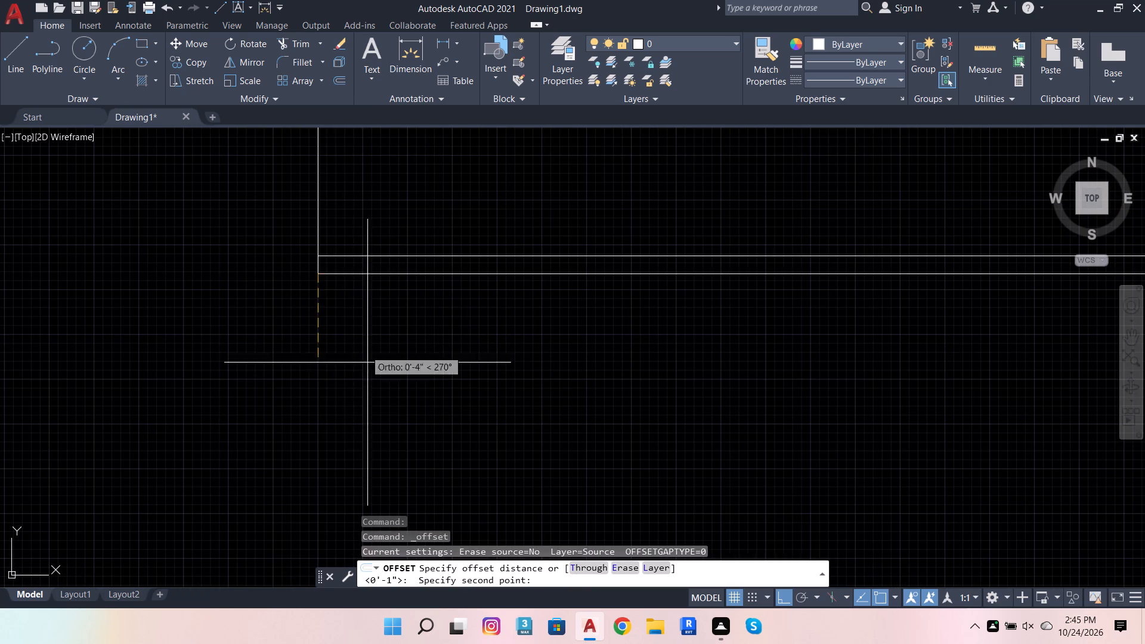
{"action": "scroll", "coordinate": [389, 331], "scroll_direction": "down", "scroll_amount": 4}
{"action": "scroll", "coordinate": [421, 380], "scroll_direction": "up", "scroll_amount": 1}
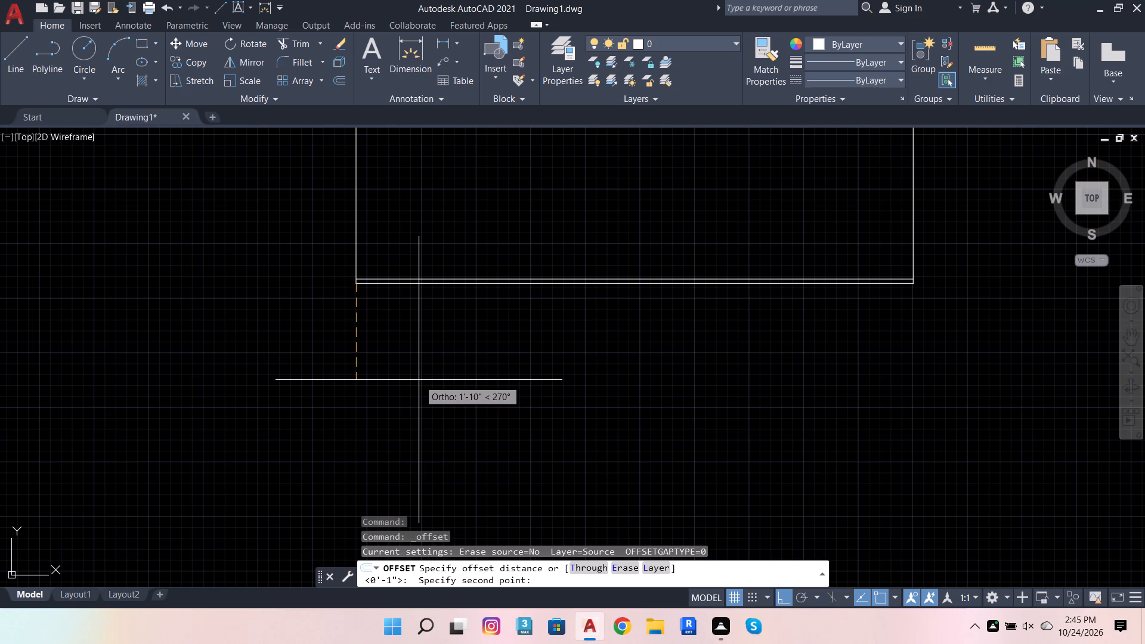
{"action": "type", "text": "3'"}
{"action": "key", "text": "5"}
{"action": "key", "text": "Return"}
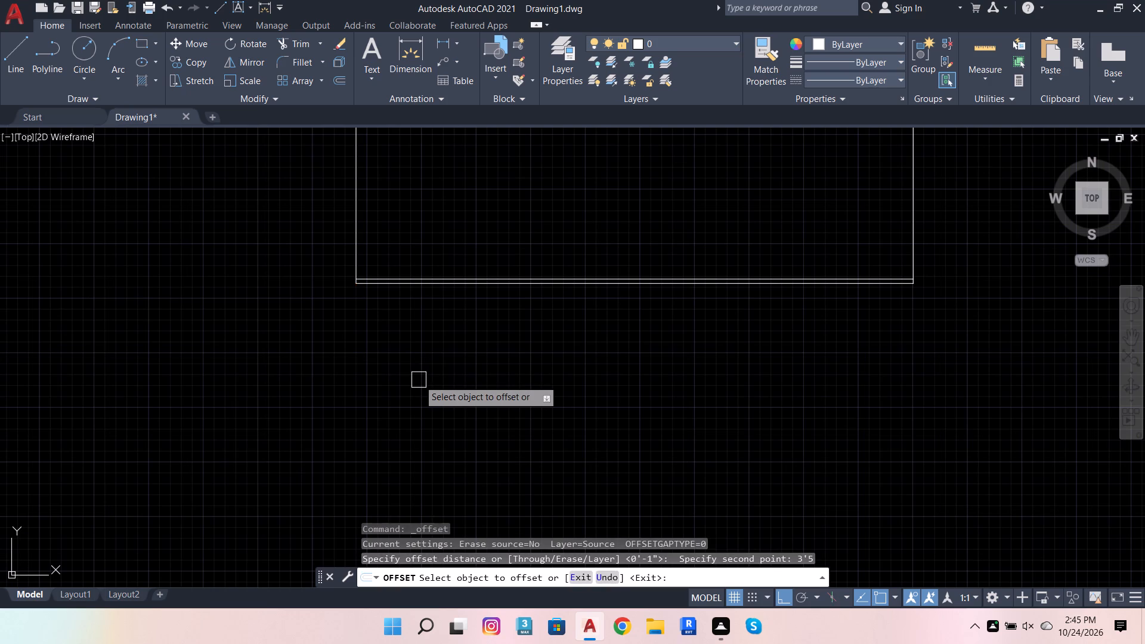
{"action": "left_click", "coordinate": [478, 289]}
{"action": "left_click", "coordinate": [472, 355]}
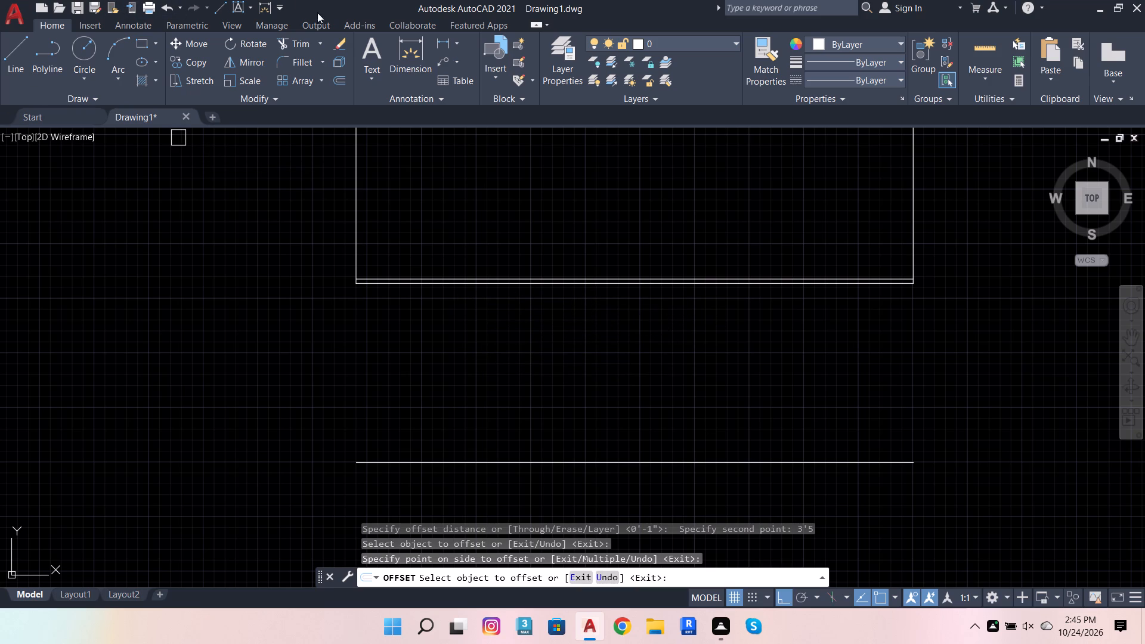
Extend the rectangle's left and right sides down to the separate line below the rectangle.
{"action": "left_click", "coordinate": [309, 45]}
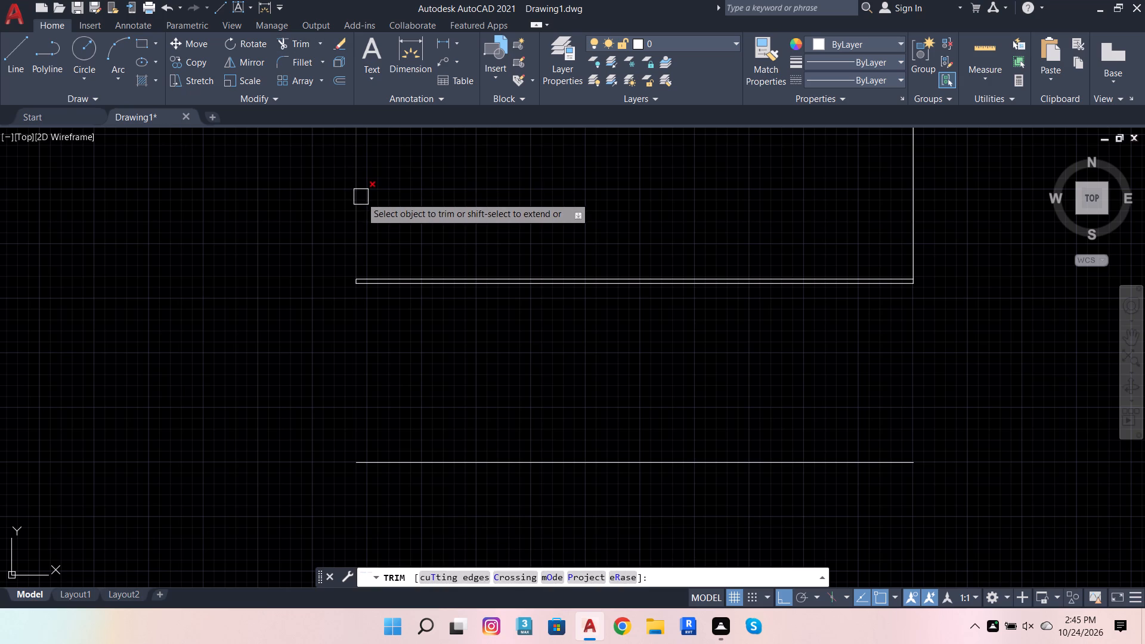
{"action": "left_click", "coordinate": [361, 197], "text": "shift"}
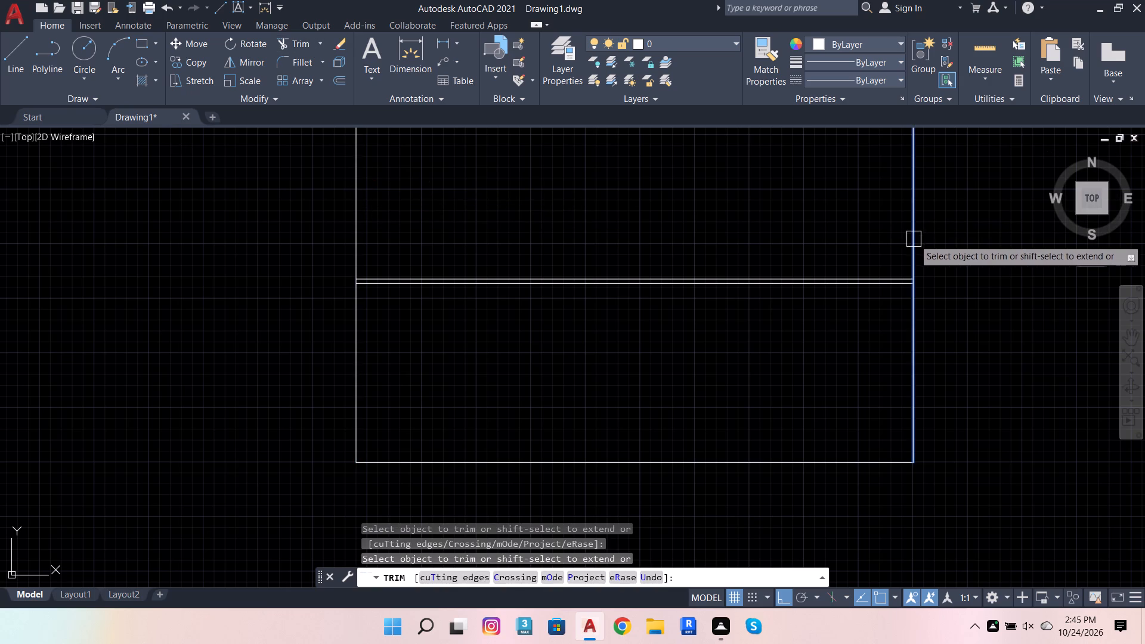
{"action": "left_click", "coordinate": [915, 240], "text": "shift"}
{"action": "scroll", "coordinate": [911, 338], "scroll_direction": "down", "scroll_amount": 3}
{"action": "scroll", "coordinate": [970, 311], "scroll_direction": "up", "scroll_amount": 1}
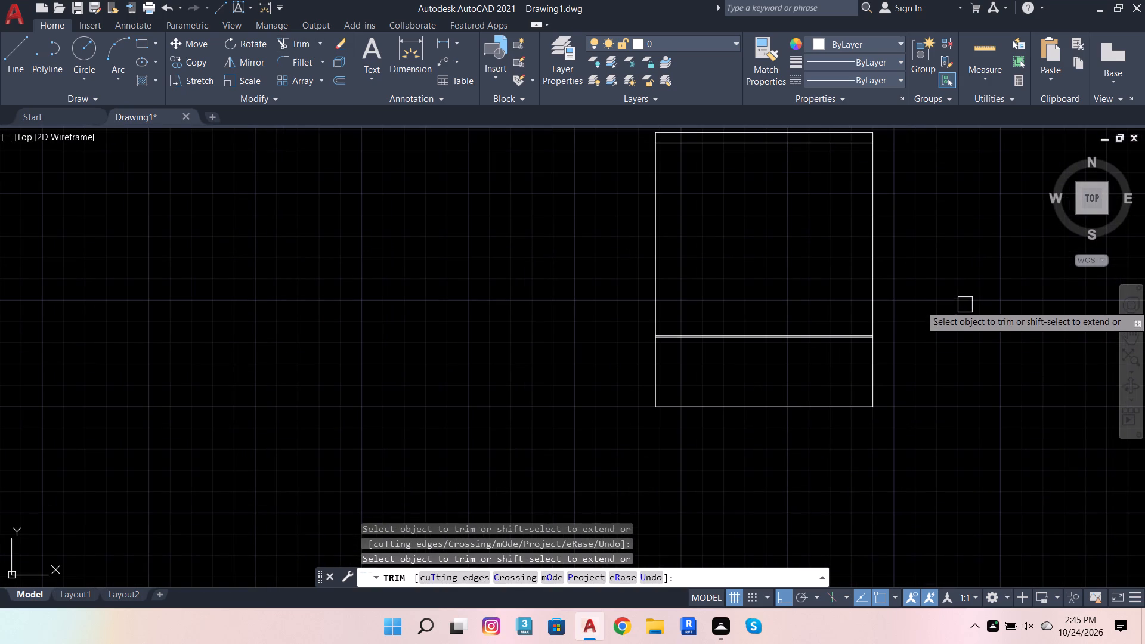
{"action": "key", "text": "Escape"}
{"action": "key", "text": "Escape"}
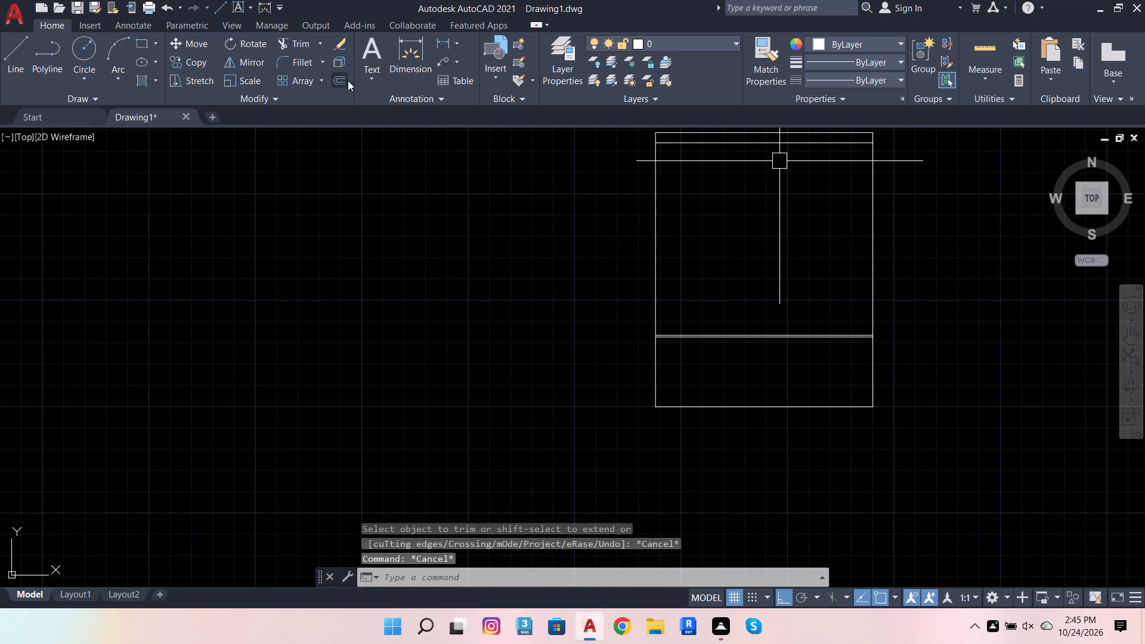
Offset the extended left and right sides inward by 1'3".
{"action": "left_click", "coordinate": [346, 80]}
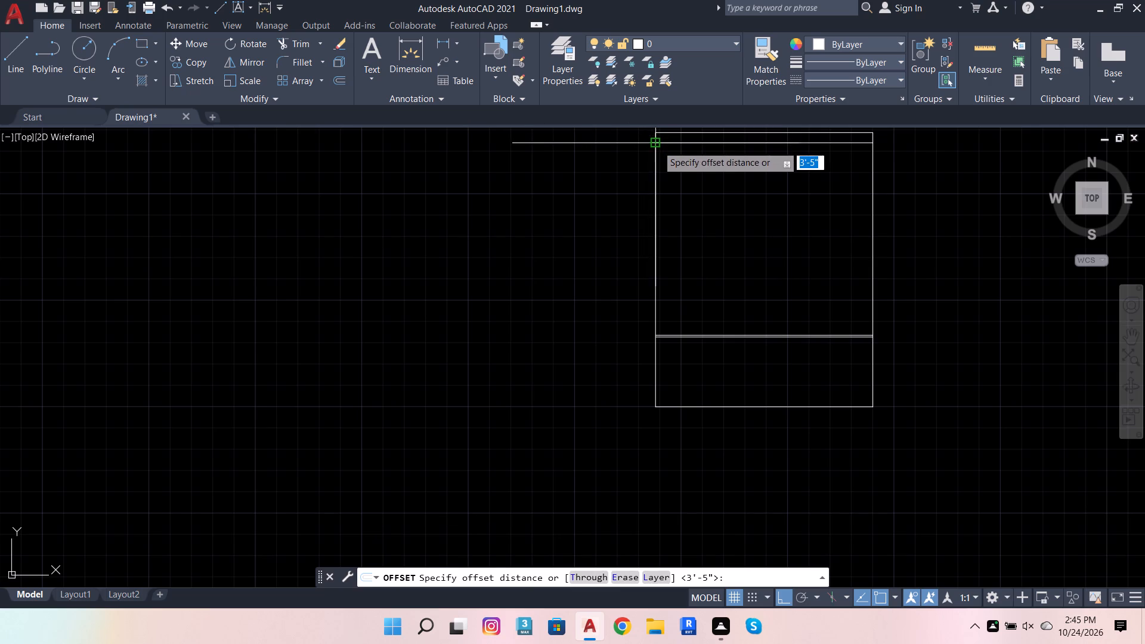
{"action": "left_click", "coordinate": [657, 145]}
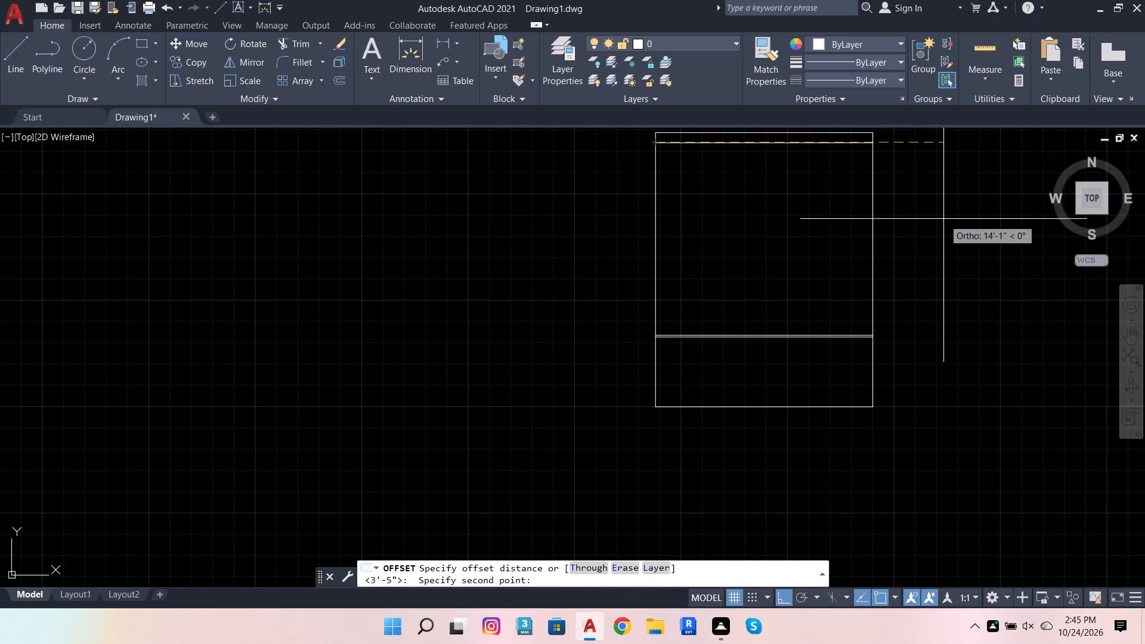
{"action": "type", "text": "1'3"}
{"action": "key", "text": "Return"}
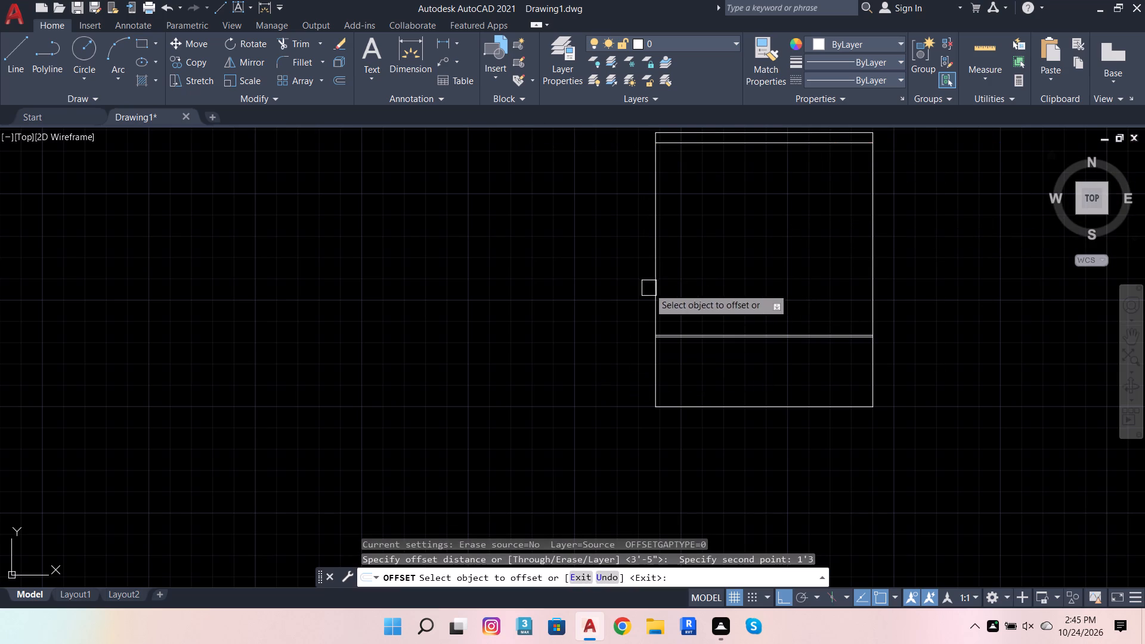
{"action": "left_click", "coordinate": [652, 282]}
{"action": "left_click", "coordinate": [717, 279]}
{"action": "left_click", "coordinate": [874, 261]}
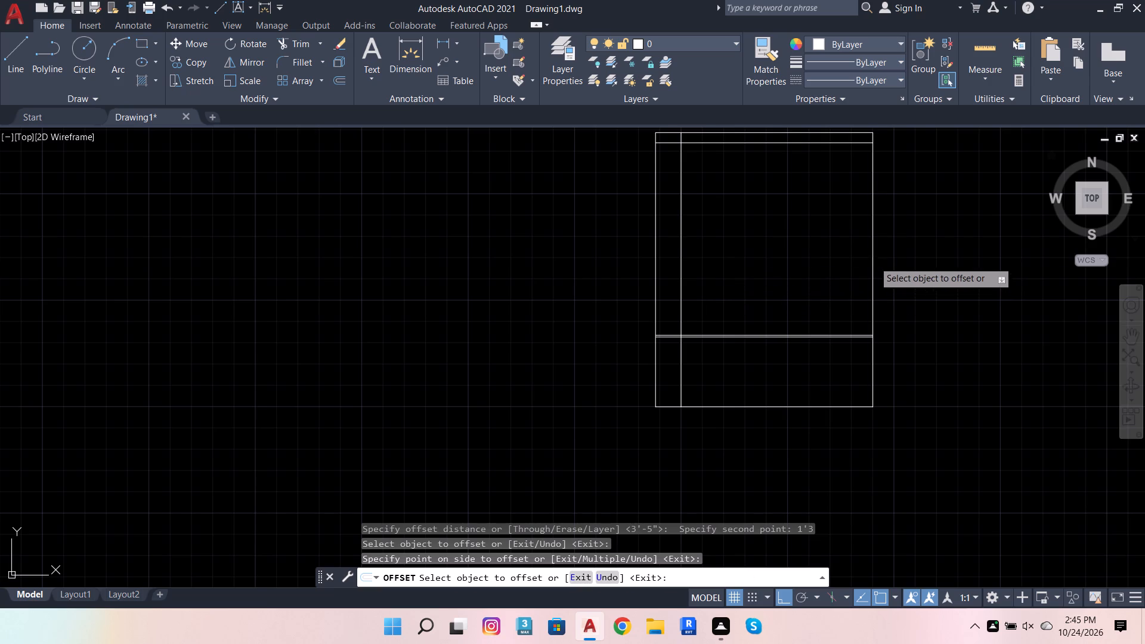
{"action": "left_click", "coordinate": [821, 277]}
Offset the upper line of the lower divider pair 1'3" upward and the line below the top edge 1'3" downward.
{"action": "scroll", "coordinate": [799, 327], "scroll_direction": "up", "scroll_amount": 3}
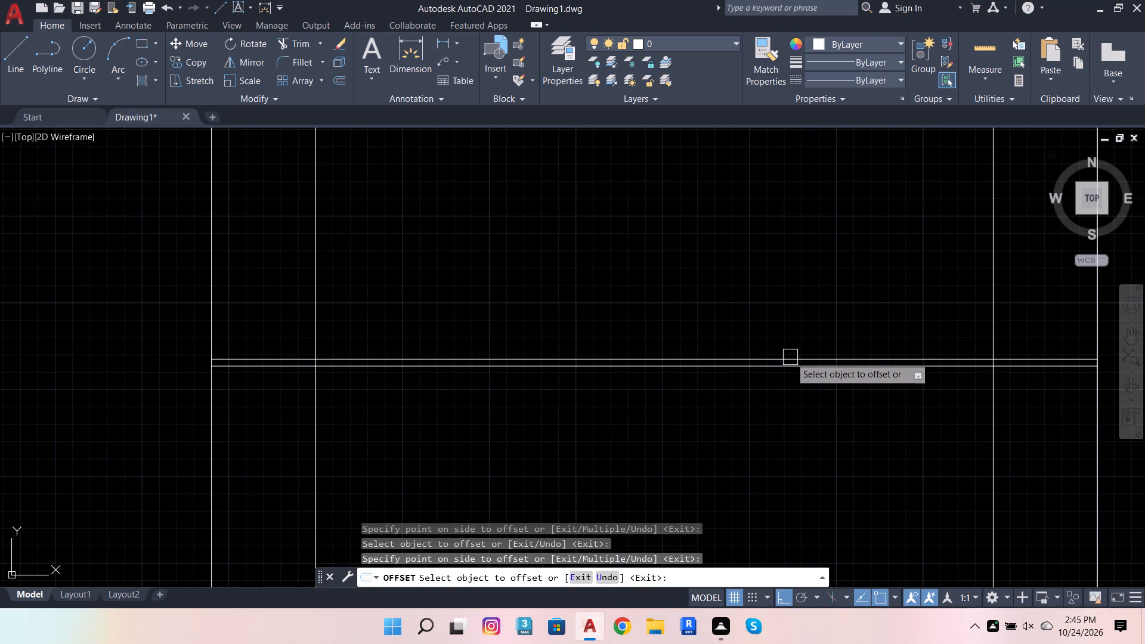
{"action": "left_click", "coordinate": [790, 357]}
{"action": "left_click", "coordinate": [778, 299]}
{"action": "scroll", "coordinate": [775, 362], "scroll_direction": "down", "scroll_amount": 4}
{"action": "scroll", "coordinate": [790, 247], "scroll_direction": "up", "scroll_amount": 3}
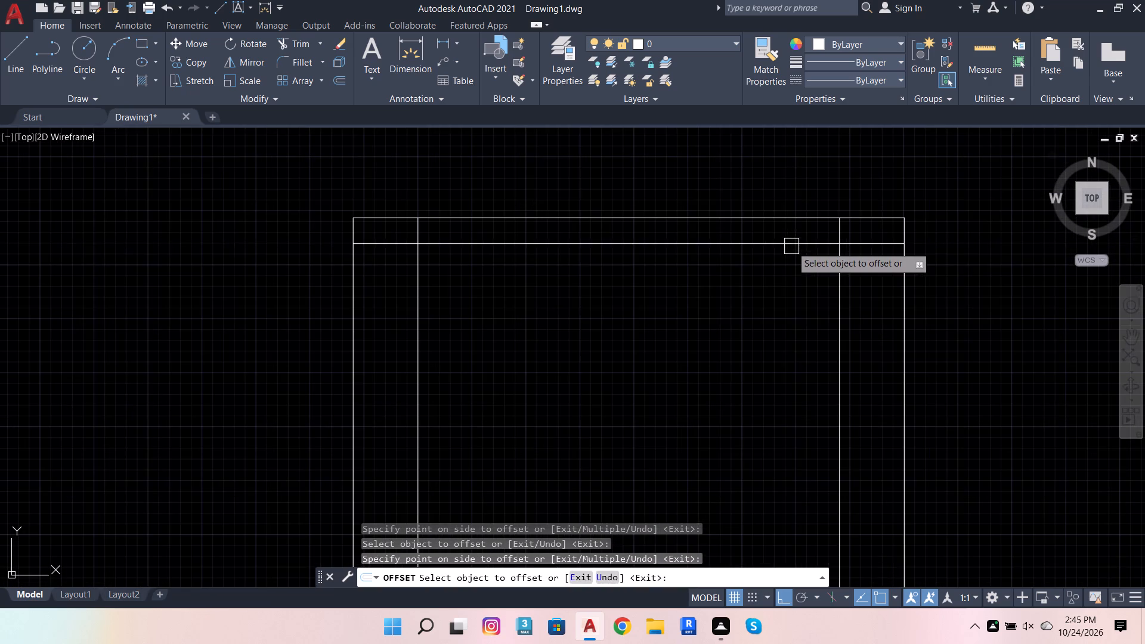
{"action": "left_click_drag", "start_coordinate": [791, 246], "coordinate": [791, 253]}
{"action": "left_click", "coordinate": [768, 345]}
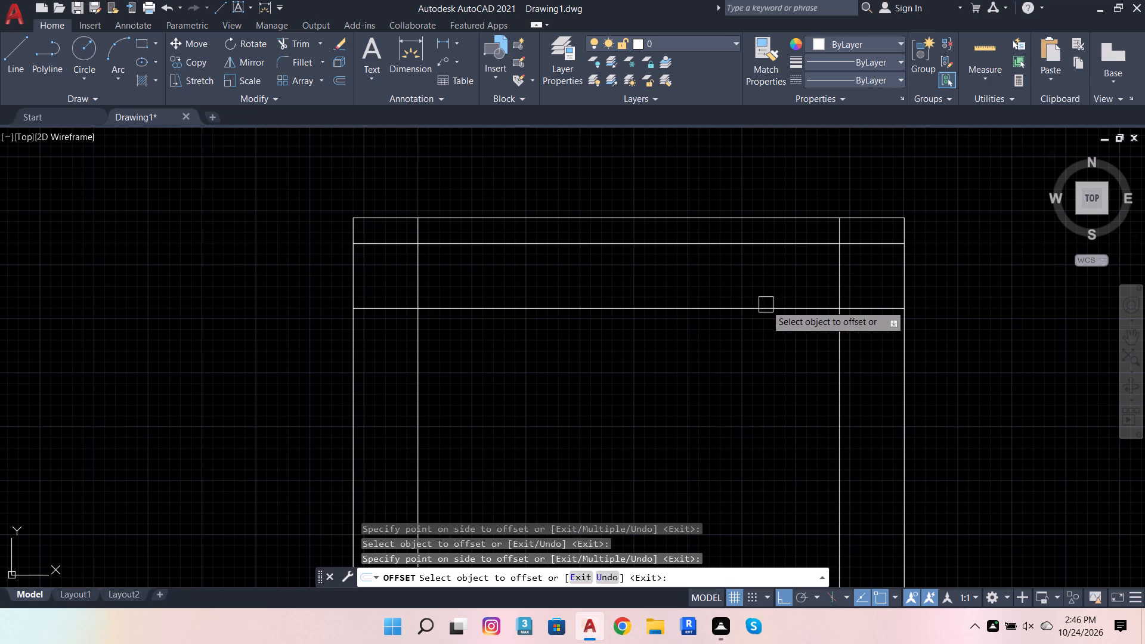
Offset the four 1'3" offset lines inward by 6" to form a second inner frame above the divider pair.
{"action": "left_click", "coordinate": [333, 83]}
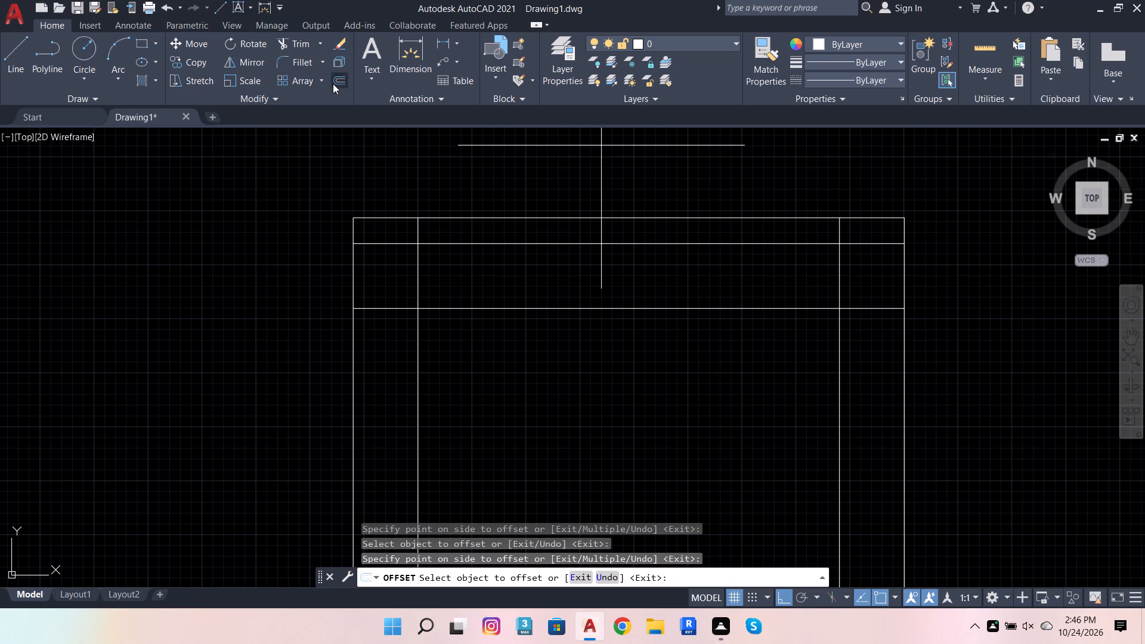
{"action": "left_click", "coordinate": [415, 312]}
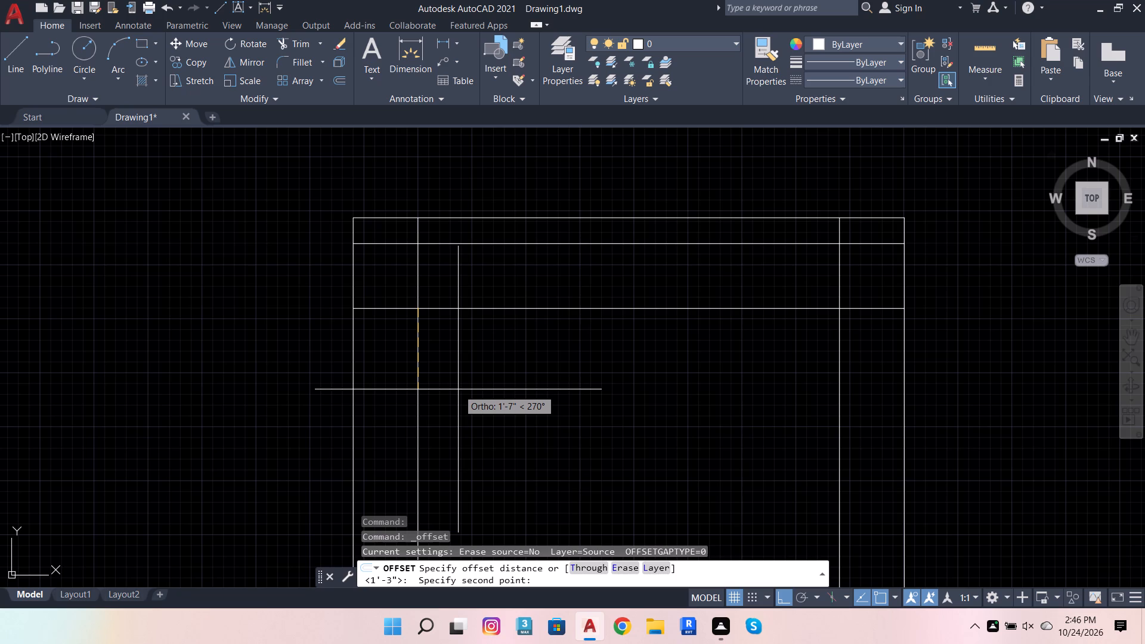
{"action": "key", "text": "6"}
{"action": "key", "text": "Return"}
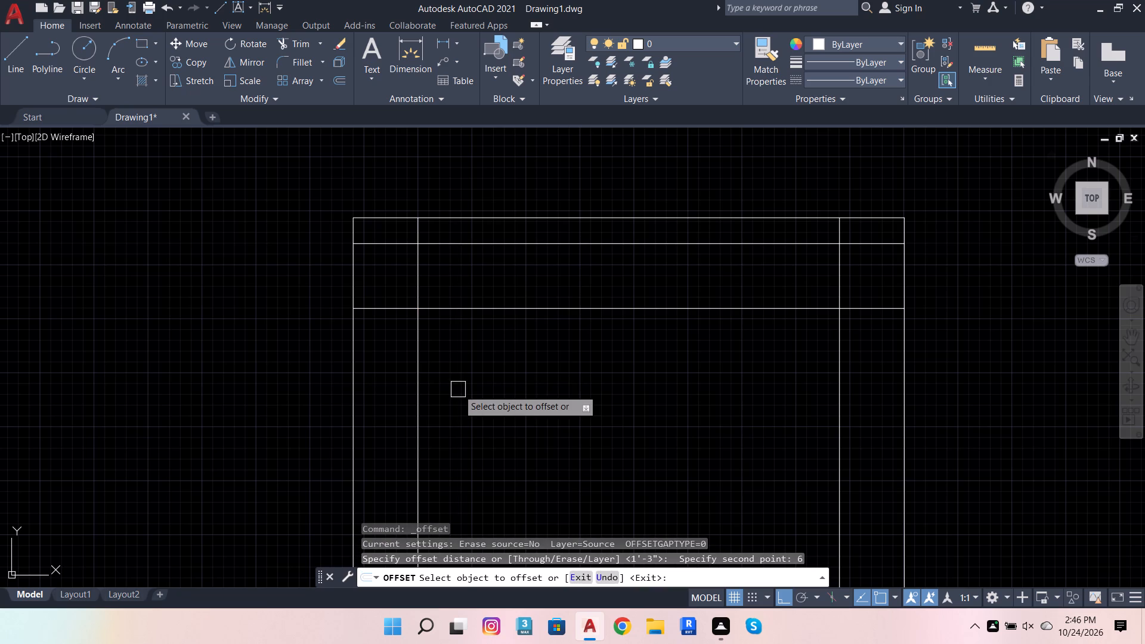
{"action": "left_click", "coordinate": [484, 308]}
{"action": "left_click", "coordinate": [488, 371]}
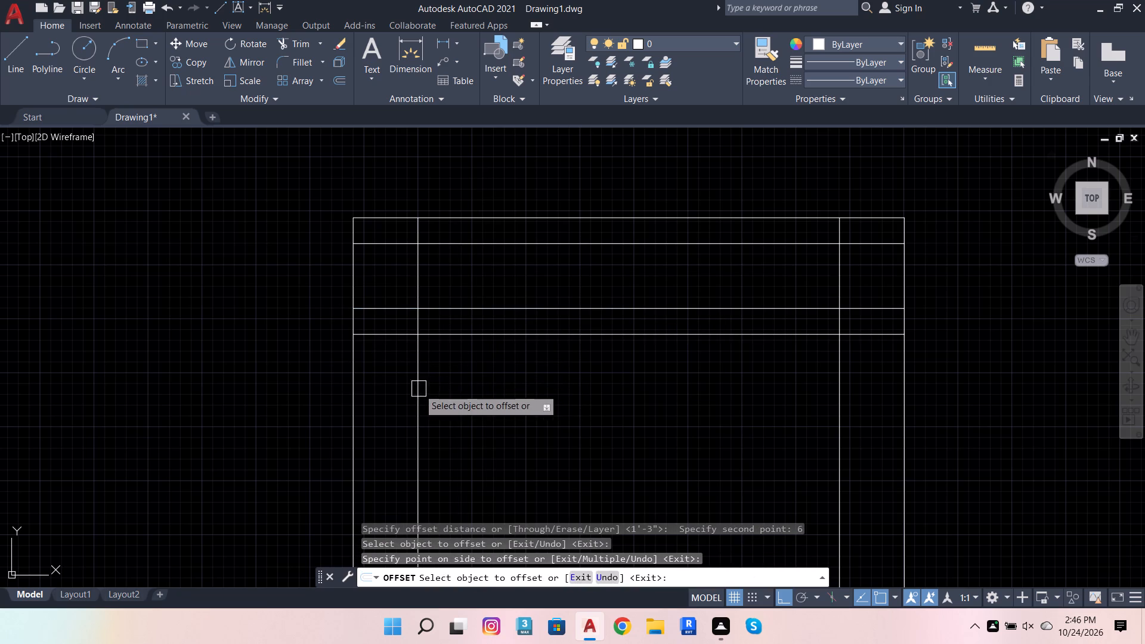
{"action": "left_click", "coordinate": [419, 389]}
{"action": "left_click", "coordinate": [492, 389]}
{"action": "left_click", "coordinate": [837, 350]}
{"action": "left_click", "coordinate": [742, 388]}
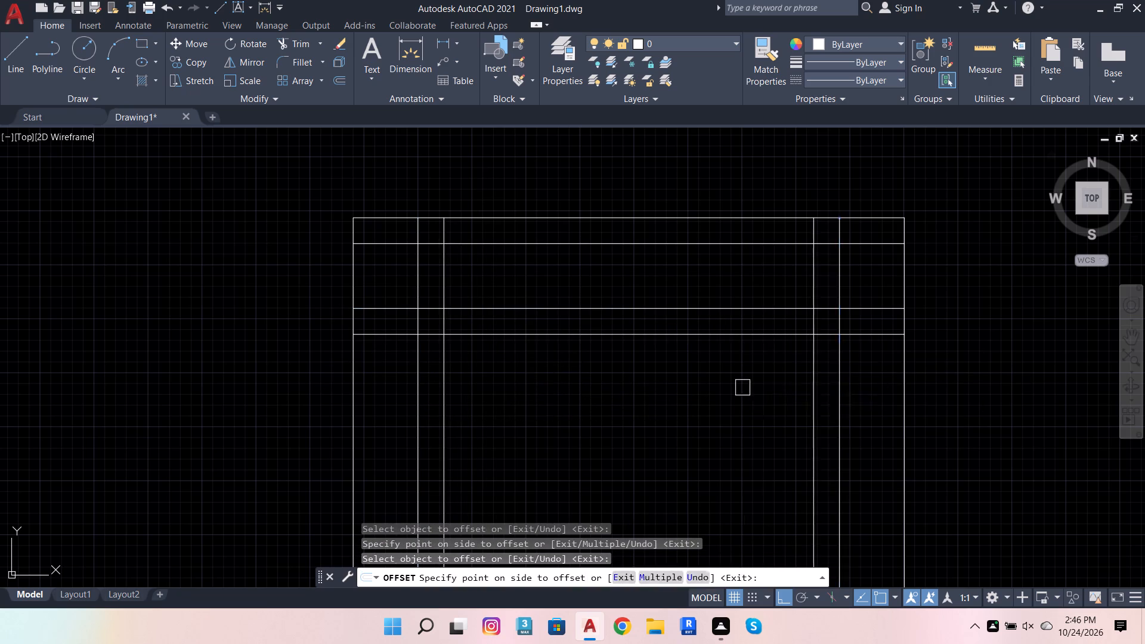
{"action": "scroll", "coordinate": [825, 299], "scroll_direction": "down", "scroll_amount": 3}
{"action": "scroll", "coordinate": [771, 431], "scroll_direction": "up", "scroll_amount": 2}
{"action": "left_click", "coordinate": [802, 331]}
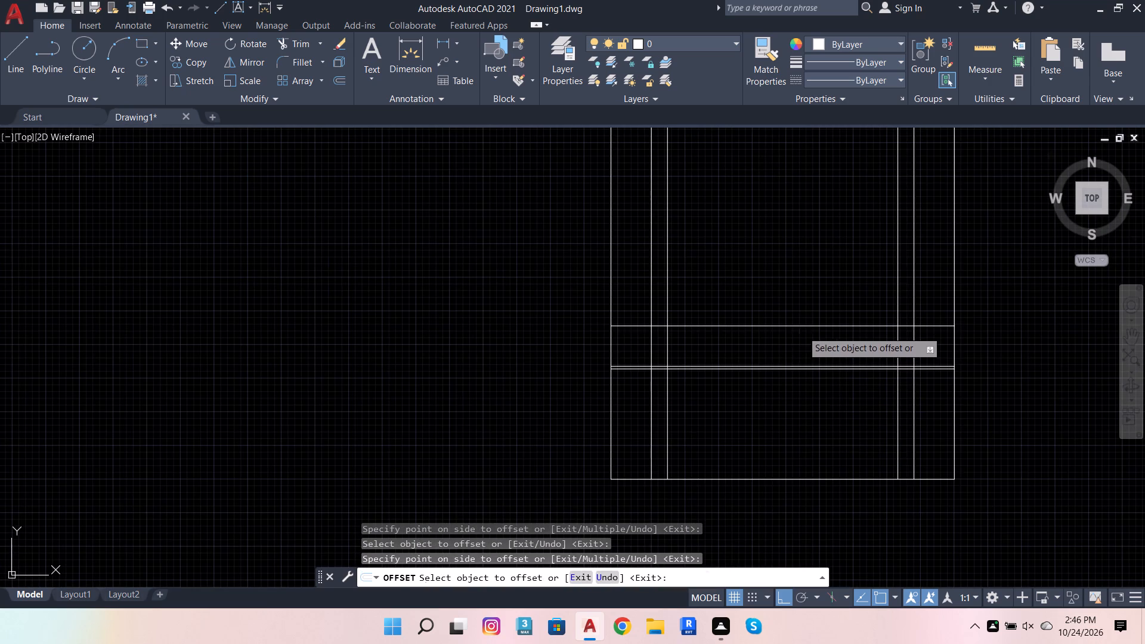
{"action": "left_click_drag", "start_coordinate": [783, 269], "coordinate": [796, 256]}
Offset the four innermost frame lines inward by 9" to form a third inner frame.
{"action": "scroll", "coordinate": [429, 359], "scroll_direction": "down", "scroll_amount": 2}
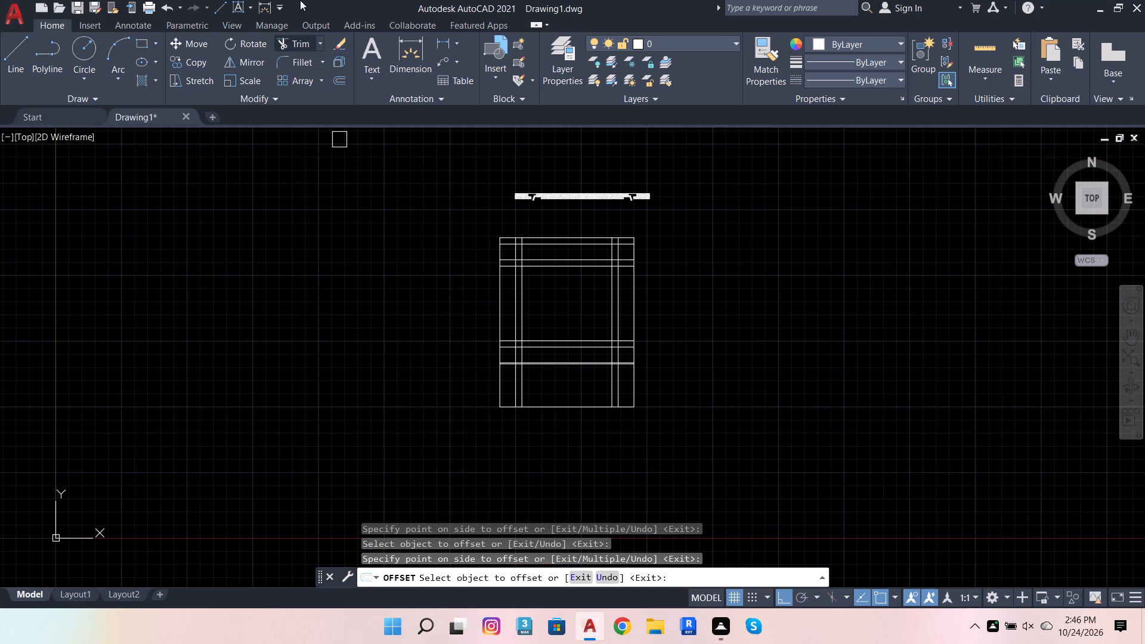
{"action": "left_click", "coordinate": [341, 79]}
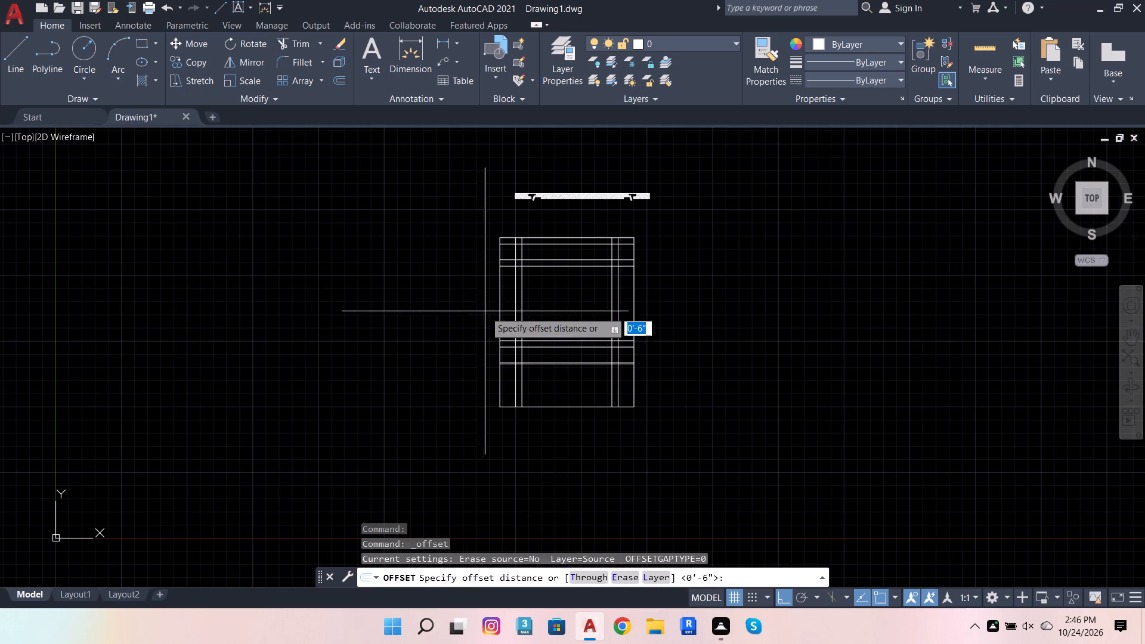
{"action": "scroll", "coordinate": [527, 350], "scroll_direction": "up", "scroll_amount": 3}
{"action": "left_click", "coordinate": [505, 307]}
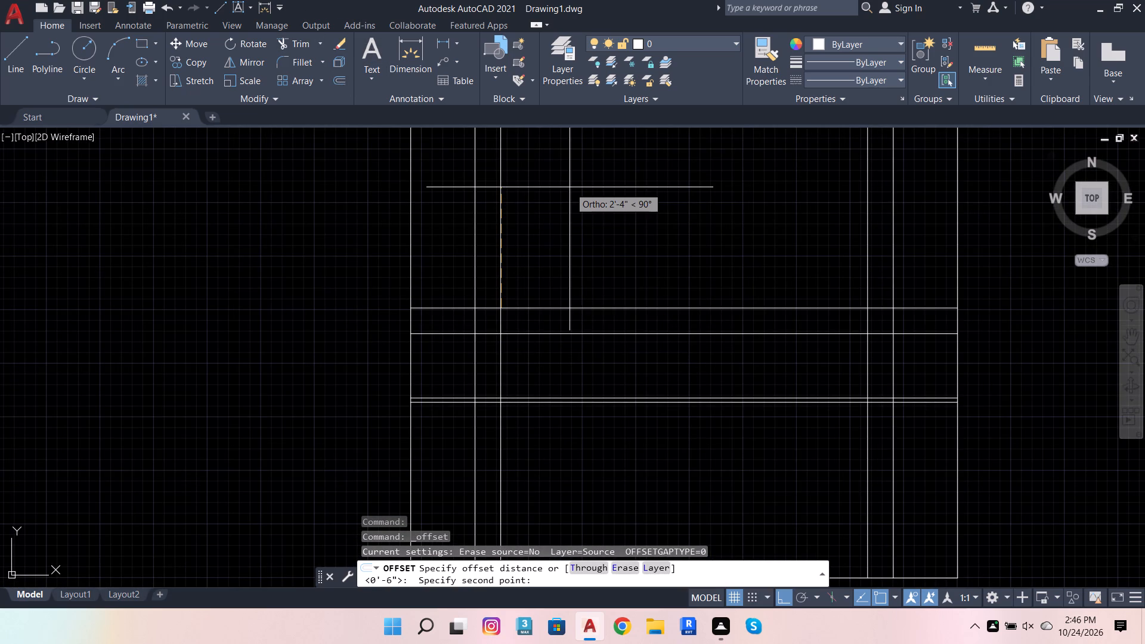
{"action": "key", "text": "9"}
{"action": "key", "text": "Return"}
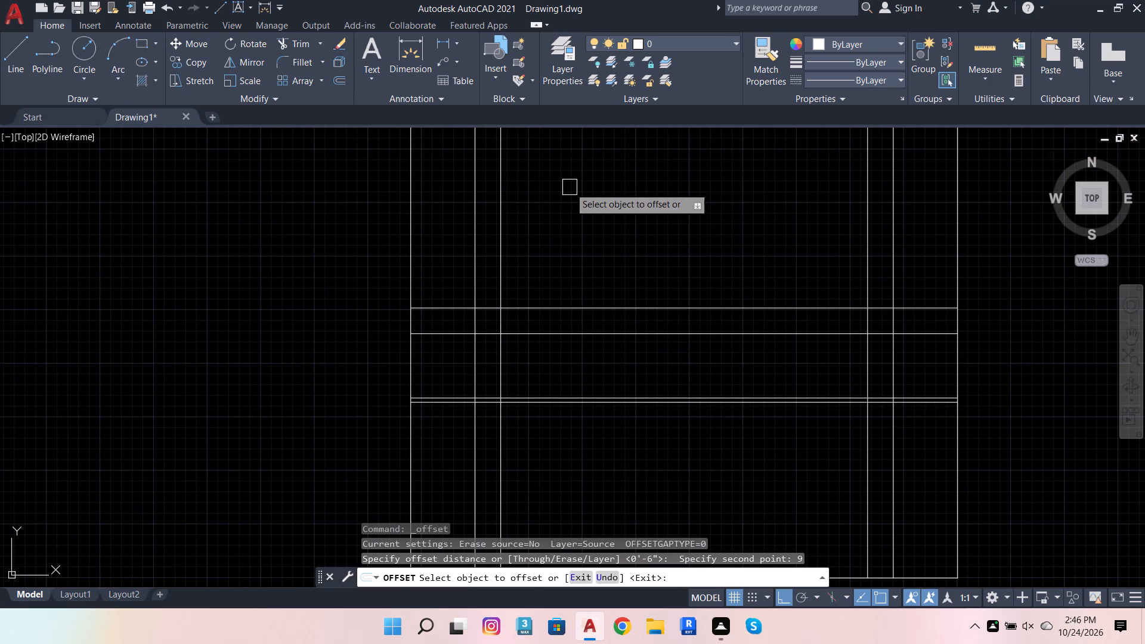
{"action": "left_click", "coordinate": [501, 257]}
{"action": "left_click_drag", "start_coordinate": [555, 254], "coordinate": [561, 254]}
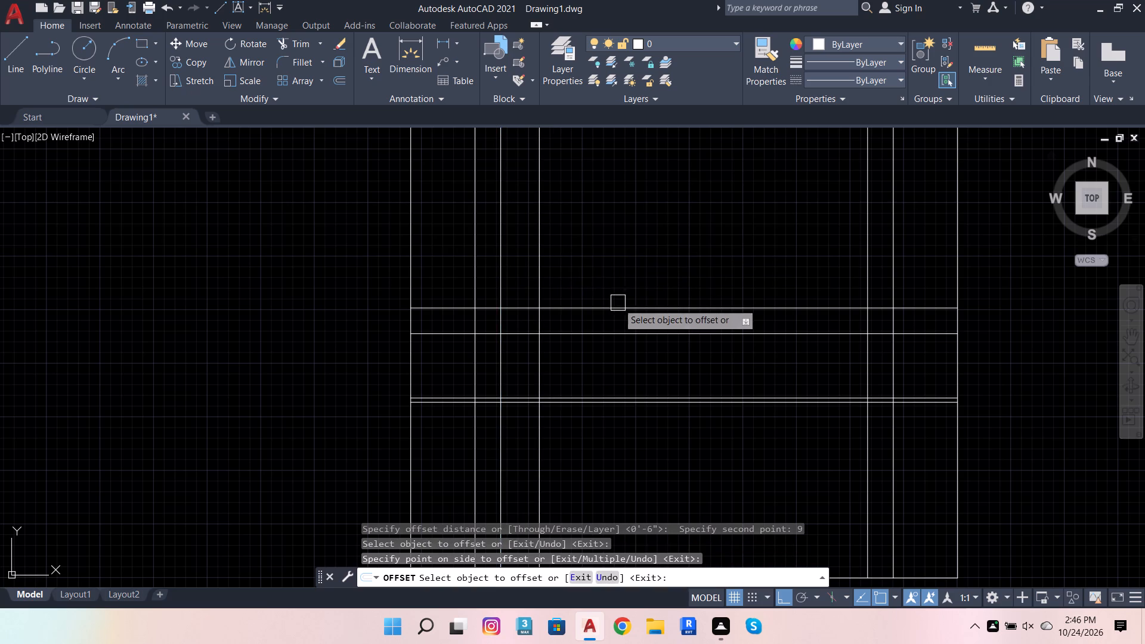
{"action": "left_click", "coordinate": [618, 304]}
{"action": "left_click_drag", "start_coordinate": [632, 253], "coordinate": [640, 250]}
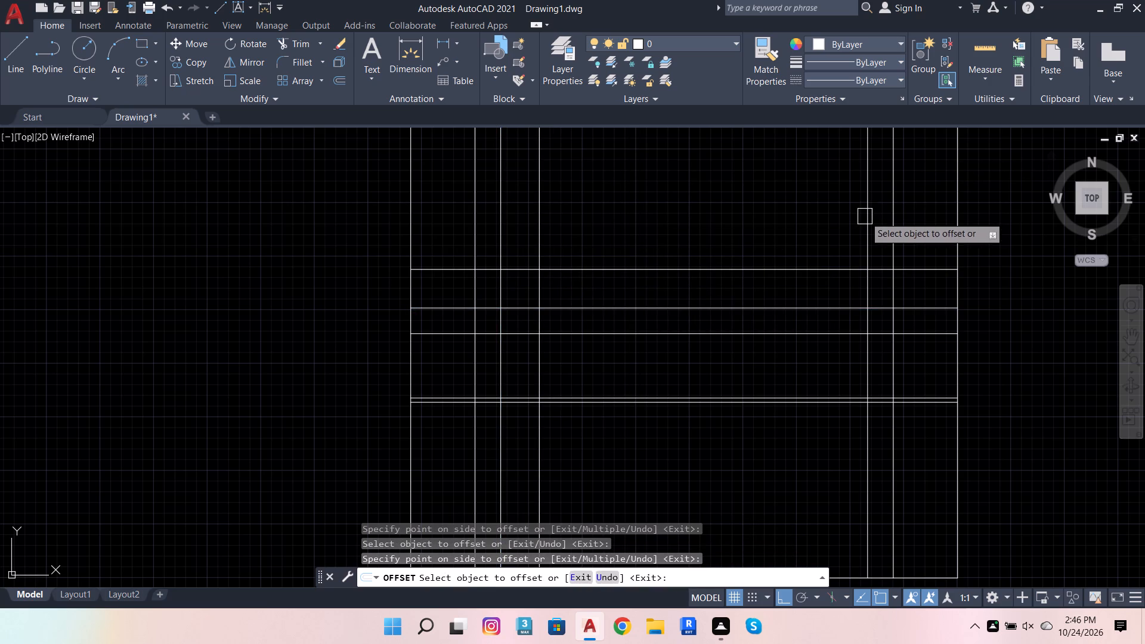
{"action": "left_click", "coordinate": [862, 218]}
{"action": "left_click", "coordinate": [793, 215]}
{"action": "scroll", "coordinate": [822, 302], "scroll_direction": "down", "scroll_amount": 2}
{"action": "scroll", "coordinate": [792, 182], "scroll_direction": "up", "scroll_amount": 2}
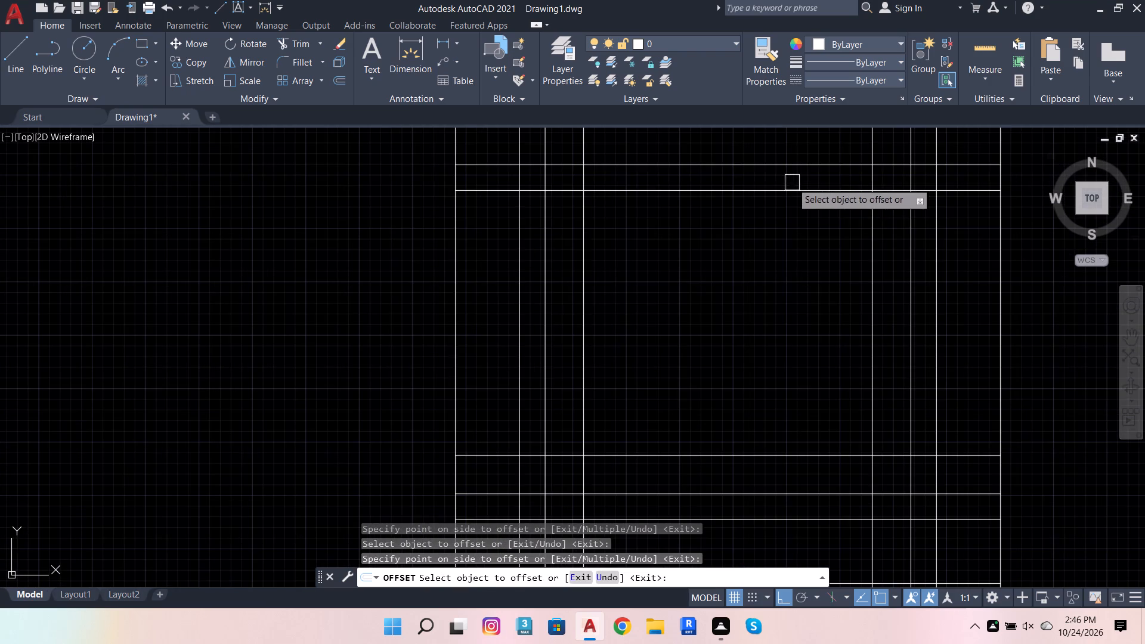
{"action": "left_click", "coordinate": [784, 190]}
{"action": "left_click", "coordinate": [754, 250]}
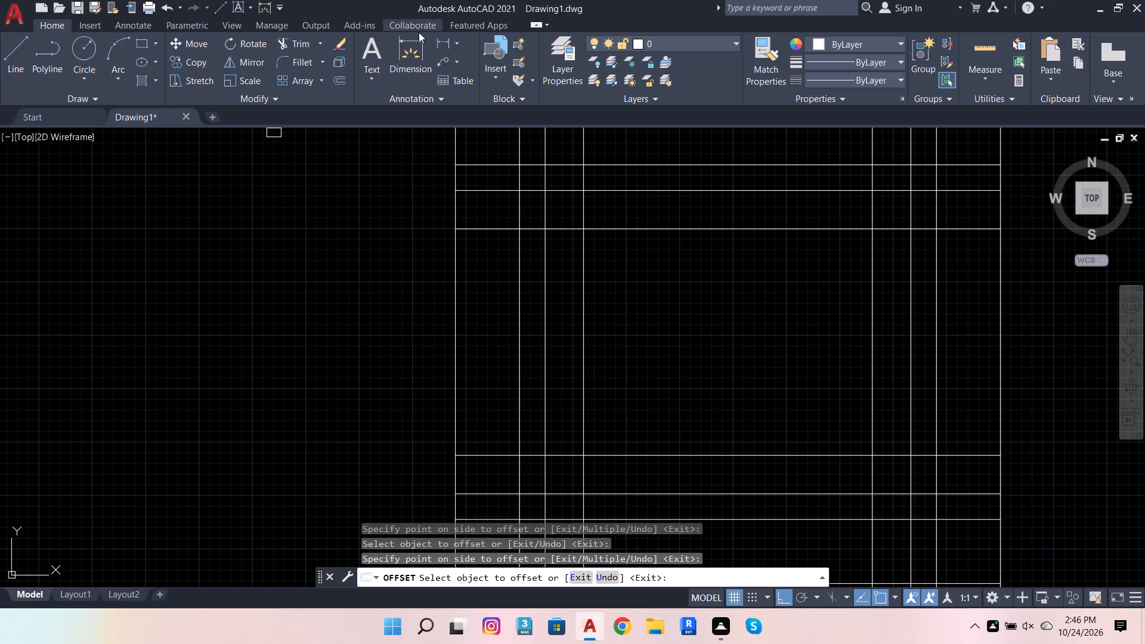
Trim the line extensions outside the outermost nested frame along its top edge and at both upper corners.
{"action": "left_click", "coordinate": [291, 49]}
{"action": "scroll", "coordinate": [522, 260], "scroll_direction": "down", "scroll_amount": 2}
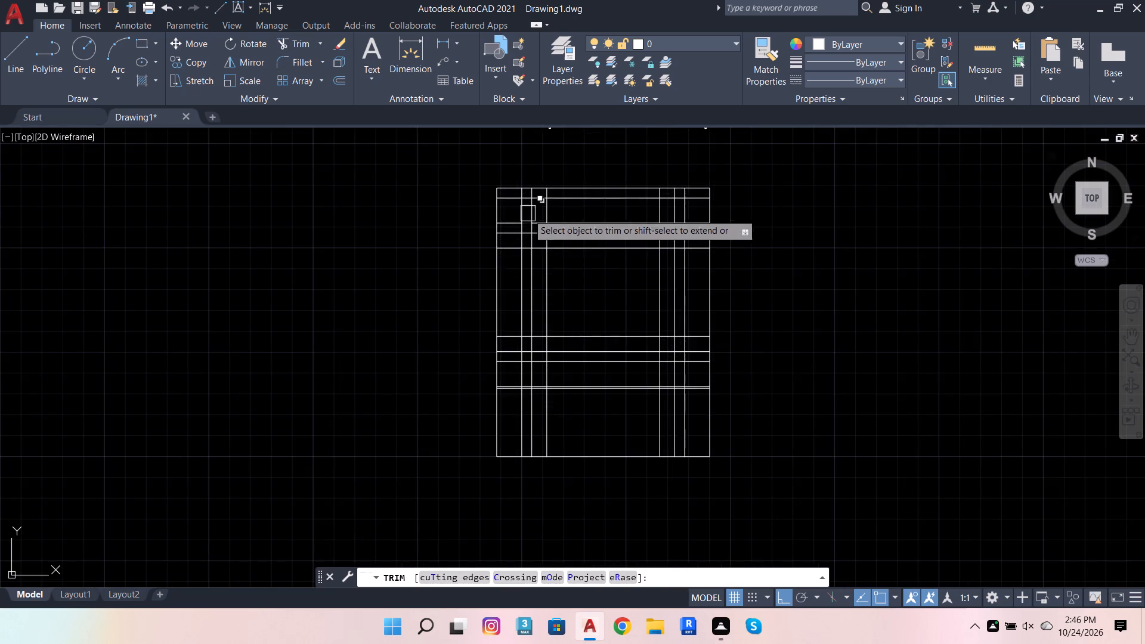
{"action": "scroll", "coordinate": [531, 205], "scroll_direction": "up", "scroll_amount": 3}
{"action": "left_click", "coordinate": [624, 231]}
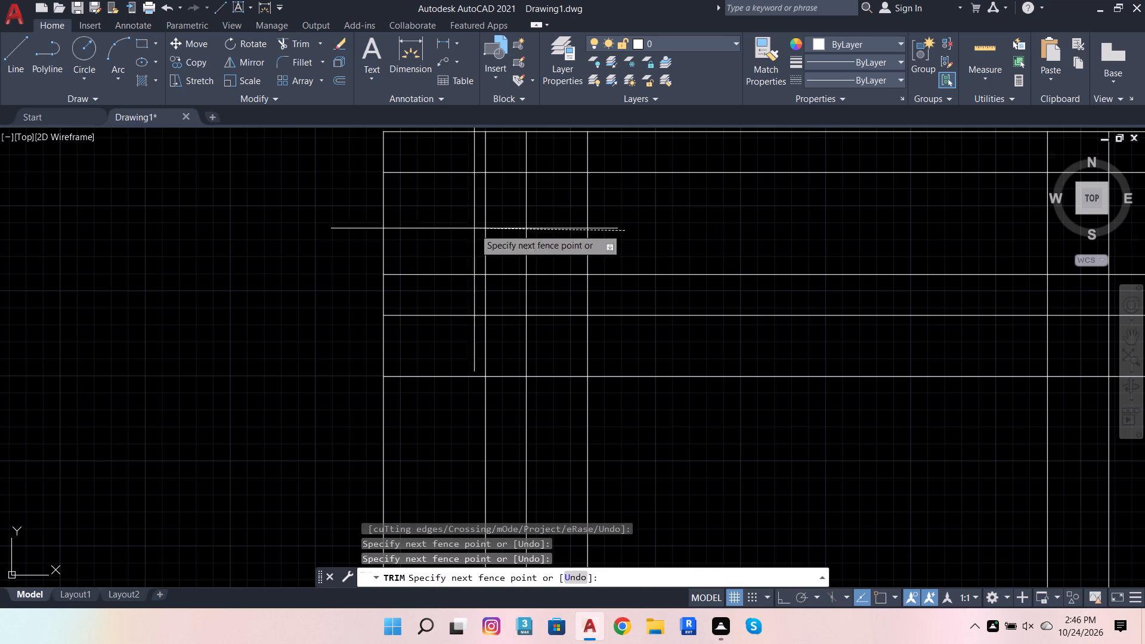
{"action": "left_click", "coordinate": [408, 236]}
{"action": "left_click", "coordinate": [412, 249]}
{"action": "left_click", "coordinate": [434, 400]}
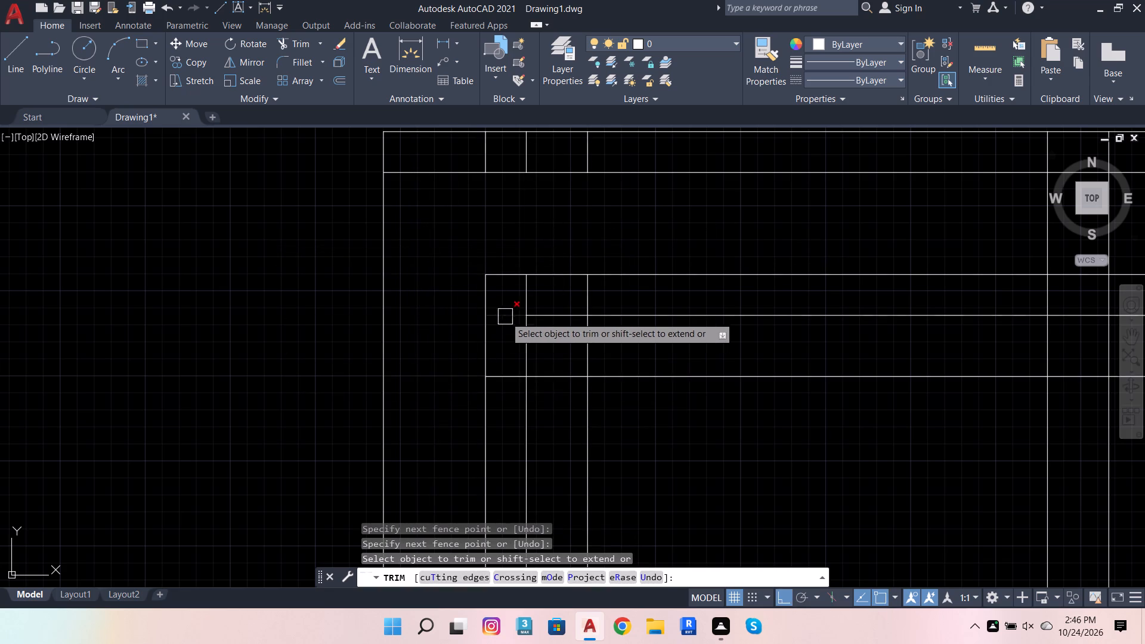
{"action": "scroll", "coordinate": [481, 303], "scroll_direction": "down", "scroll_amount": 3}
{"action": "scroll", "coordinate": [626, 308], "scroll_direction": "up", "scroll_amount": 3}
{"action": "left_click", "coordinate": [543, 234]}
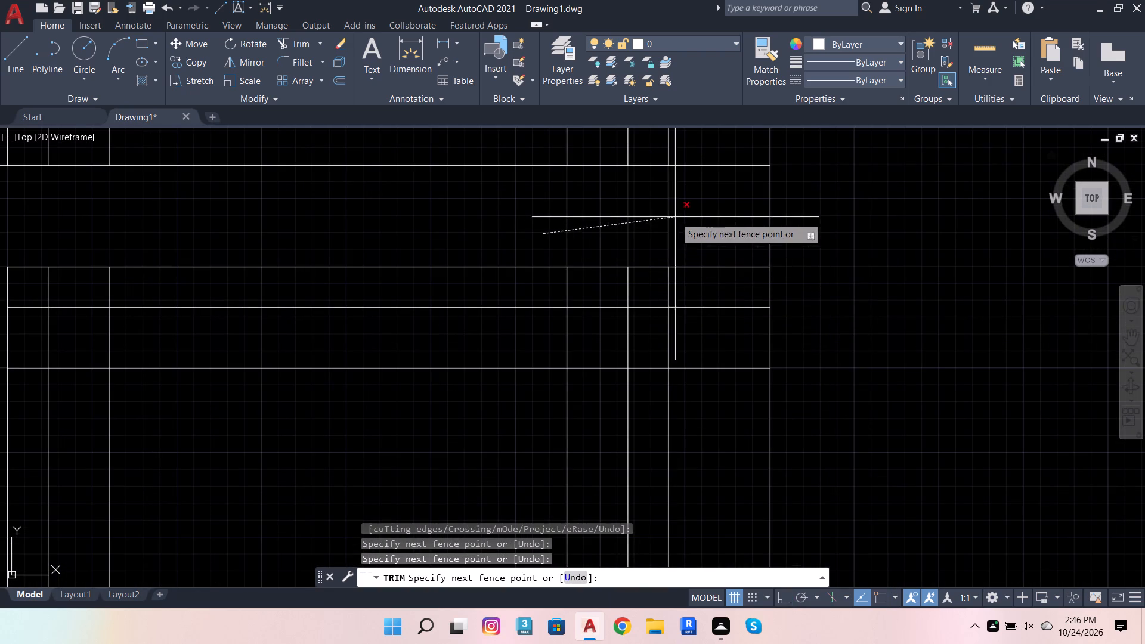
{"action": "left_click", "coordinate": [694, 218]}
{"action": "left_click", "coordinate": [700, 225]}
{"action": "left_click", "coordinate": [721, 369]}
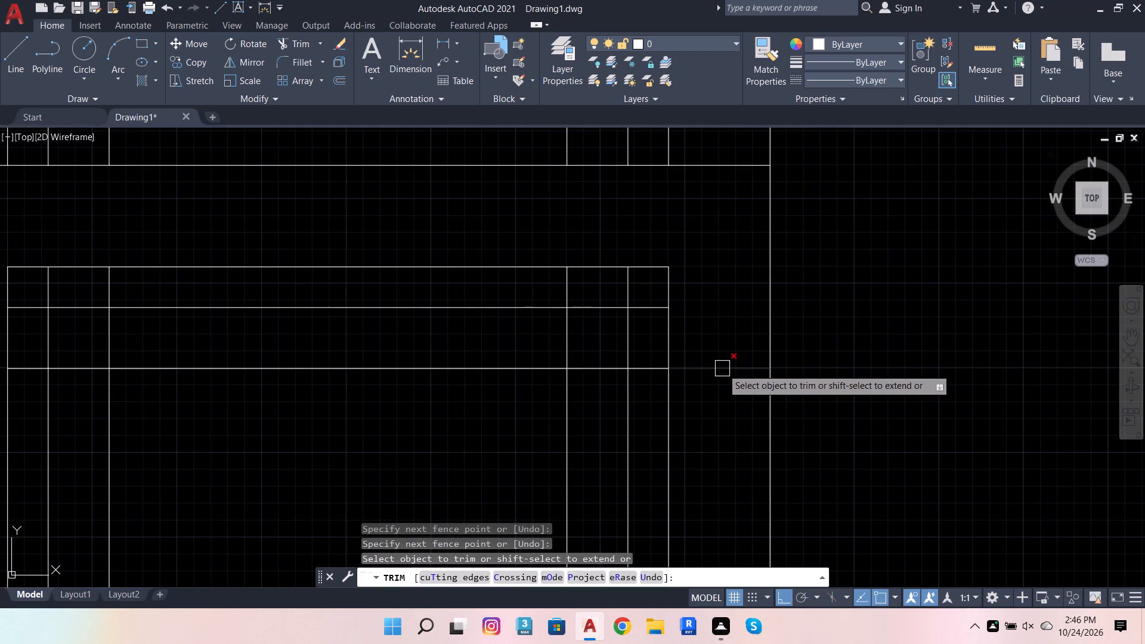
{"action": "left_click", "coordinate": [691, 371]}
Trim the line extensions outside the outermost nested frame at its lower corners and between its bottom edge and the divider pair.
{"action": "scroll", "coordinate": [730, 309], "scroll_direction": "down", "scroll_amount": 5}
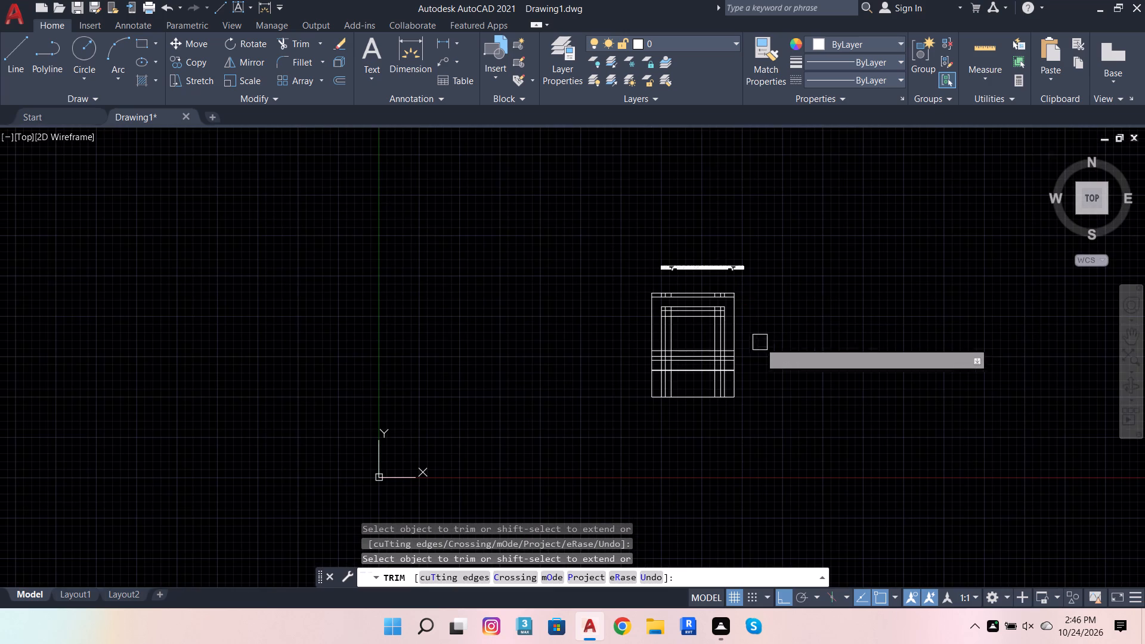
{"action": "scroll", "coordinate": [703, 359], "scroll_direction": "up", "scroll_amount": 4}
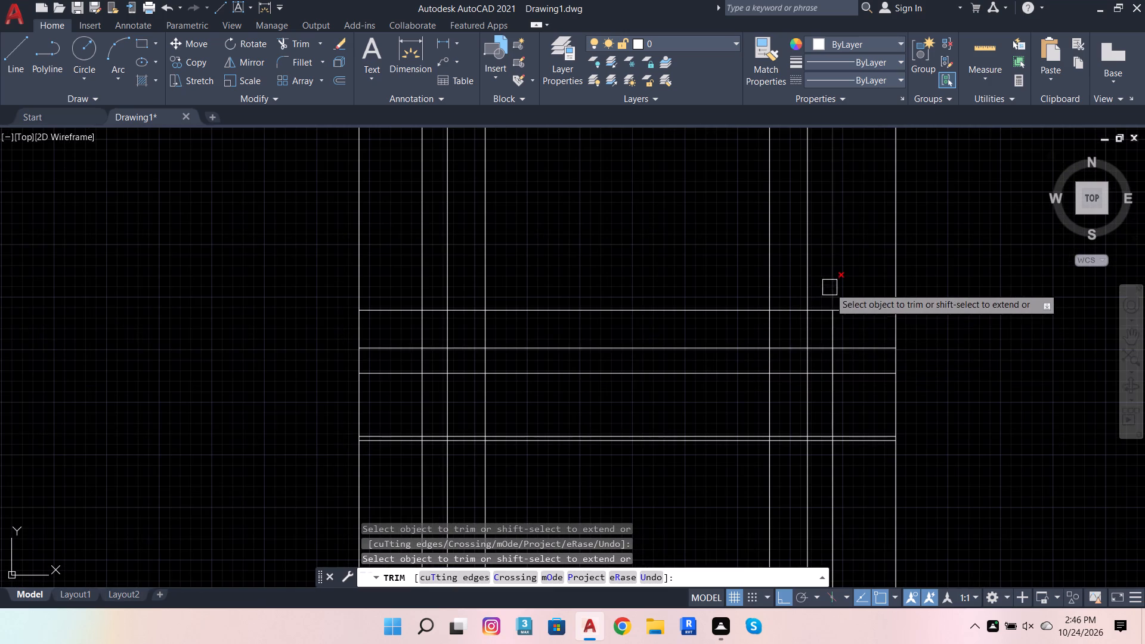
{"action": "left_click", "coordinate": [851, 295]}
{"action": "left_click", "coordinate": [862, 383]}
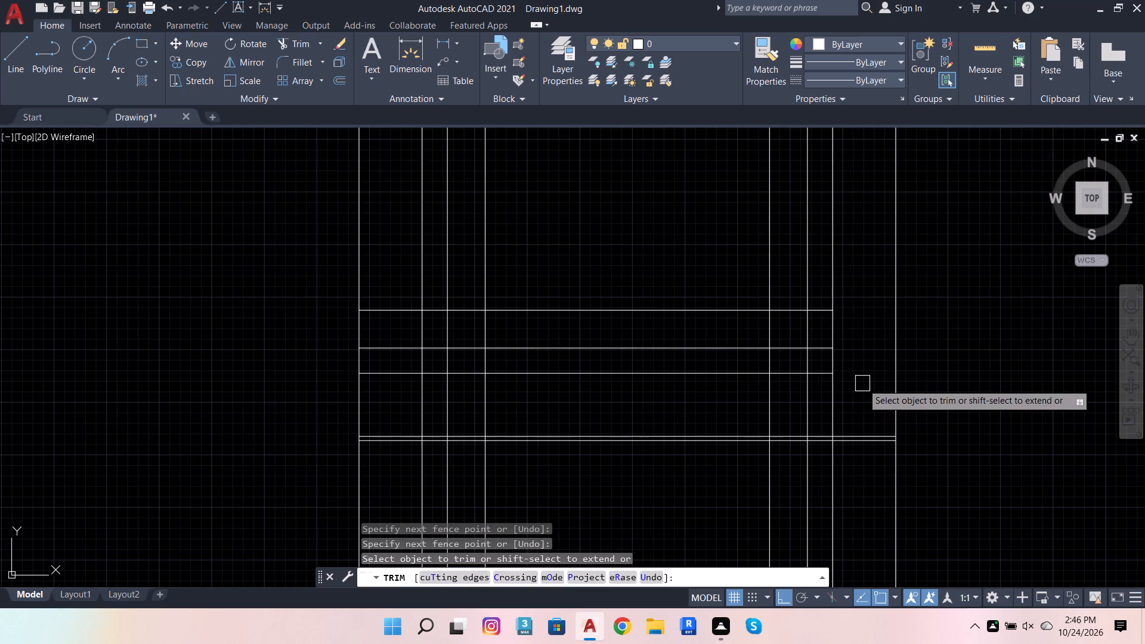
{"action": "left_click", "coordinate": [855, 388]}
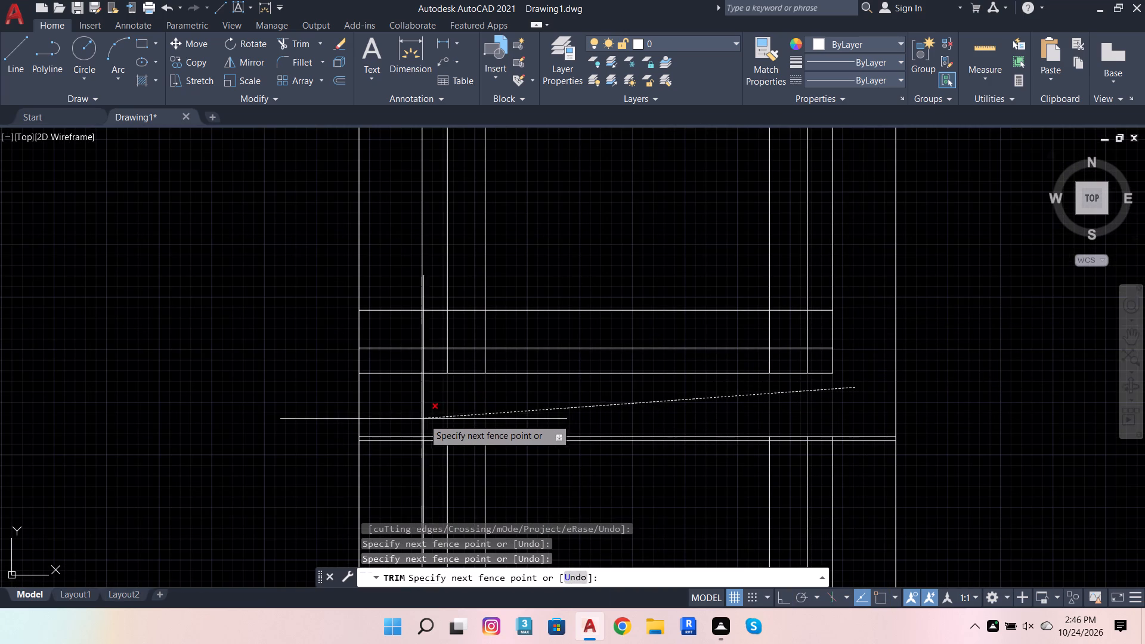
{"action": "left_click", "coordinate": [400, 408]}
{"action": "left_click", "coordinate": [388, 267]}
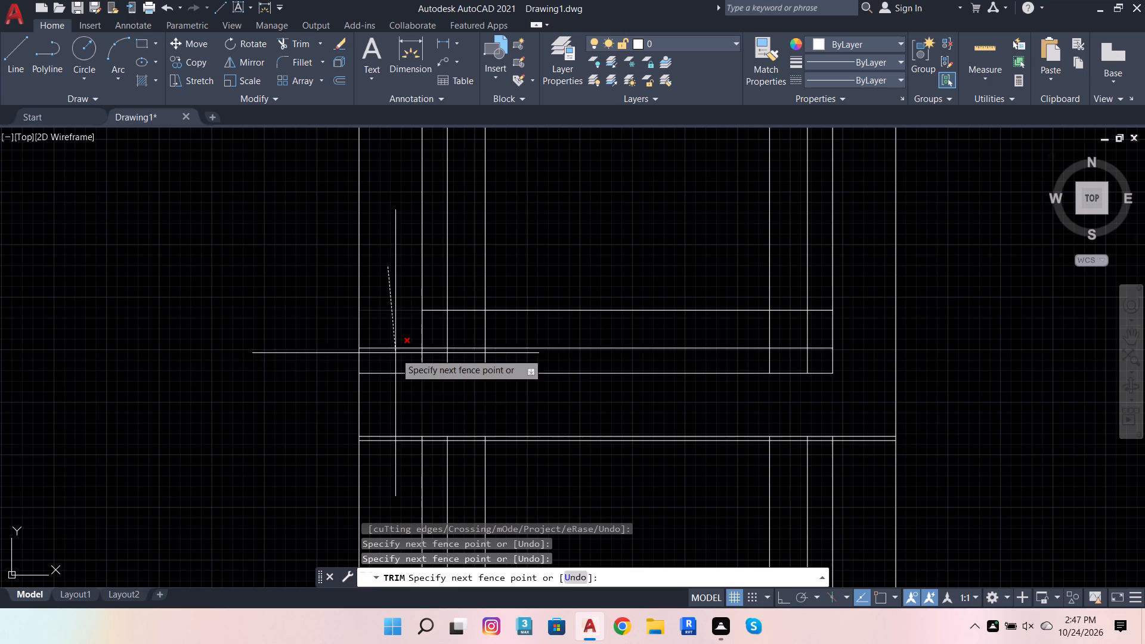
{"action": "left_click", "coordinate": [398, 384]}
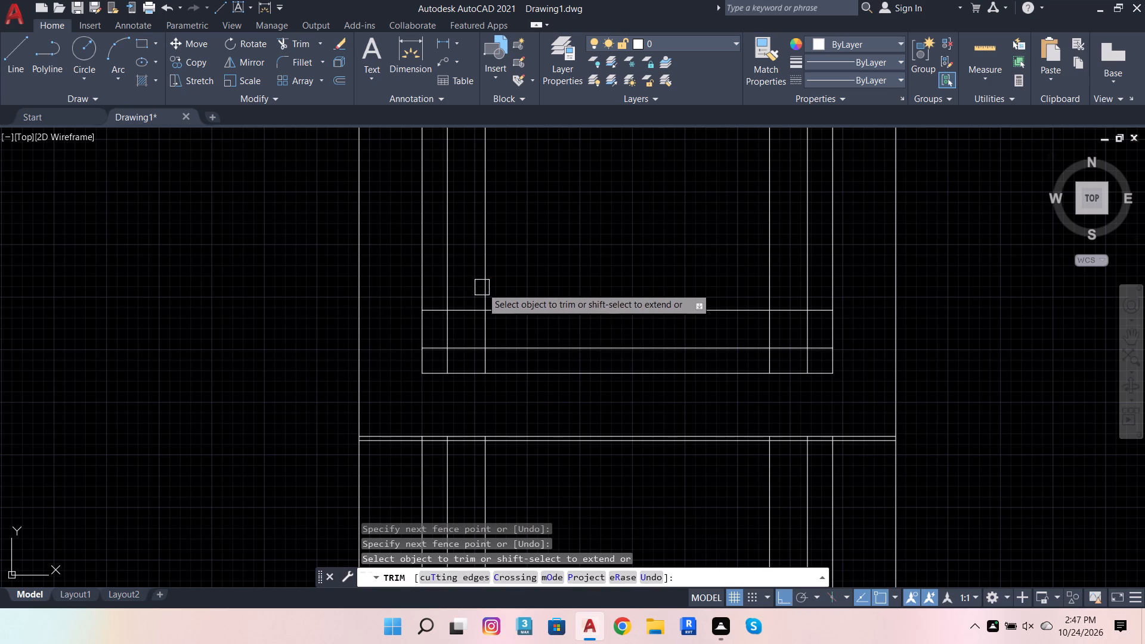
Trim the overlapping line ends at the lower-left corners of the second and third nested frames.
{"action": "scroll", "coordinate": [450, 352], "scroll_direction": "up", "scroll_amount": 2}
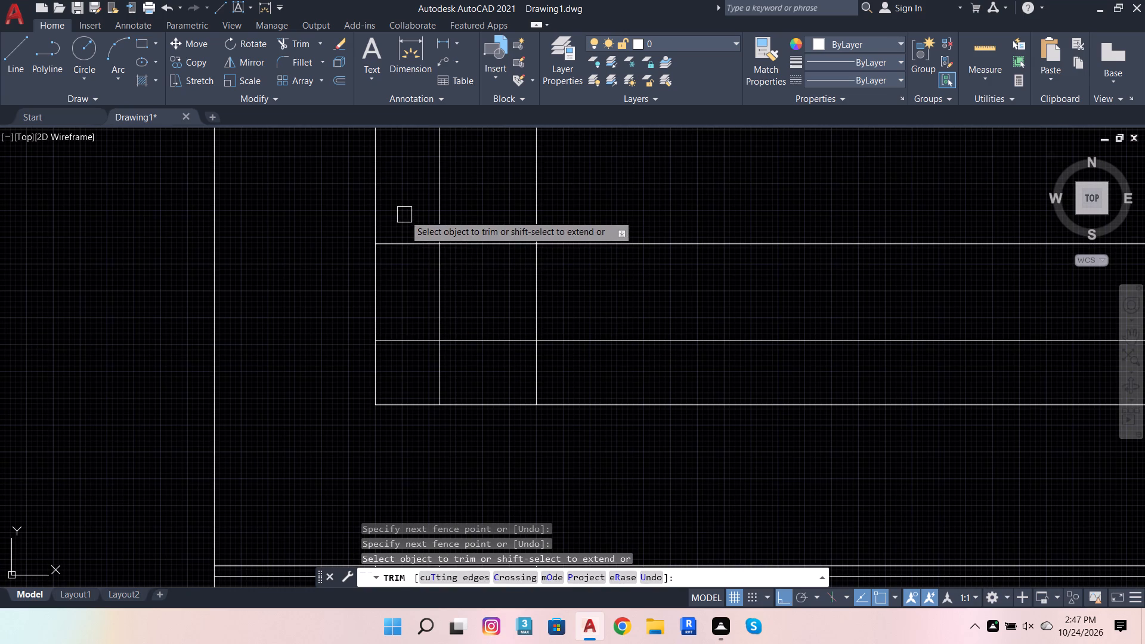
{"action": "left_click", "coordinate": [404, 215]}
{"action": "left_click", "coordinate": [414, 361]}
{"action": "left_click", "coordinate": [418, 361]}
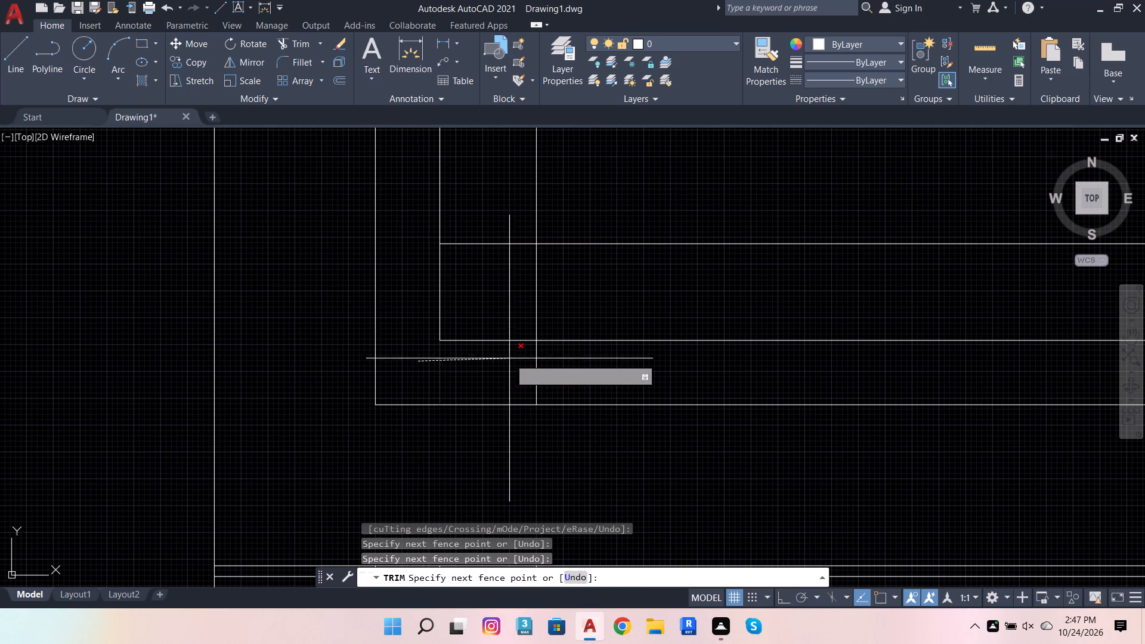
{"action": "left_click", "coordinate": [546, 369]}
{"action": "scroll", "coordinate": [531, 367], "scroll_direction": "down", "scroll_amount": 1}
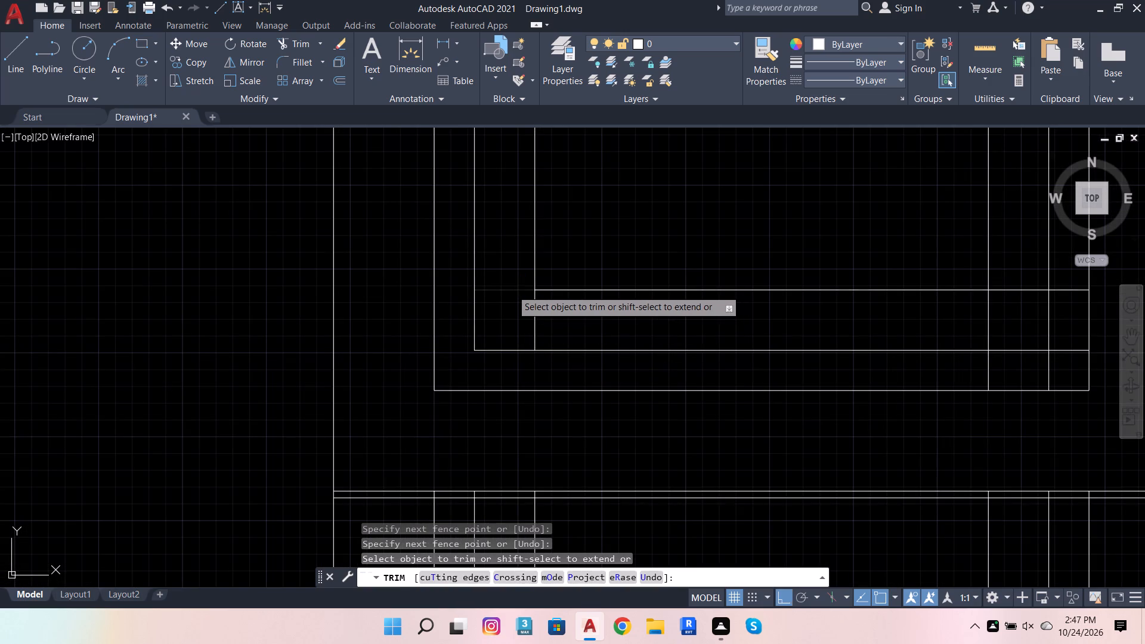
{"action": "left_click", "coordinate": [512, 290]}
{"action": "left_click", "coordinate": [531, 323]}
Trim the overlapping line ends at the lower-right corners of the second and third nested frames.
{"action": "scroll", "coordinate": [299, 320], "scroll_direction": "down", "scroll_amount": 2}
{"action": "scroll", "coordinate": [565, 347], "scroll_direction": "up", "scroll_amount": 2}
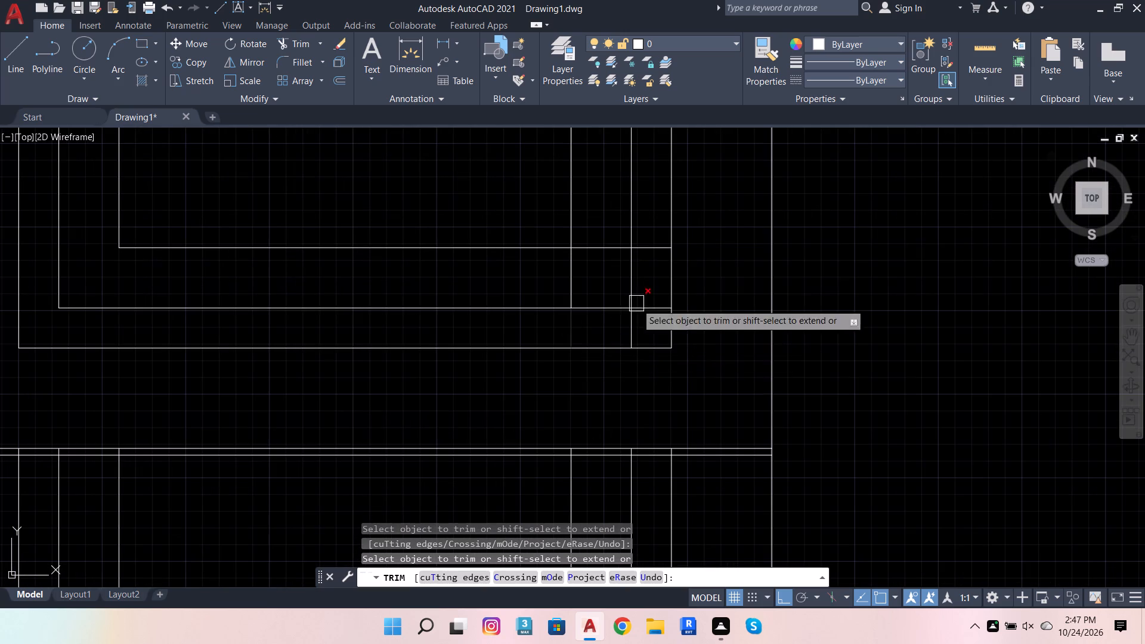
{"action": "left_click", "coordinate": [651, 234]}
{"action": "left_click", "coordinate": [643, 342]}
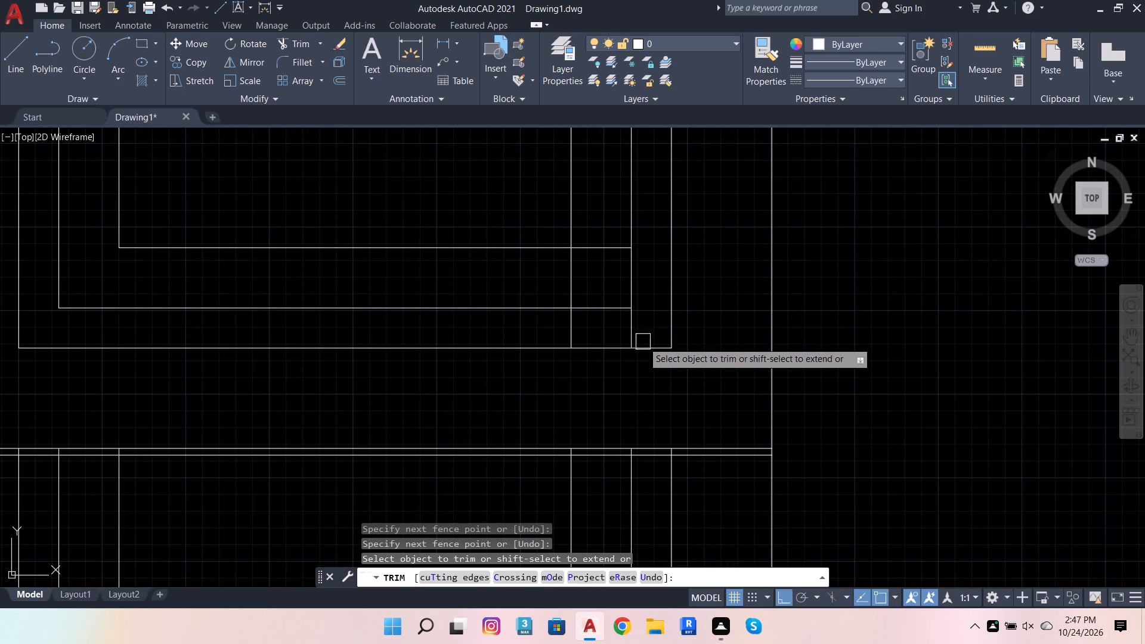
{"action": "left_click", "coordinate": [638, 328]}
{"action": "left_click", "coordinate": [574, 334]}
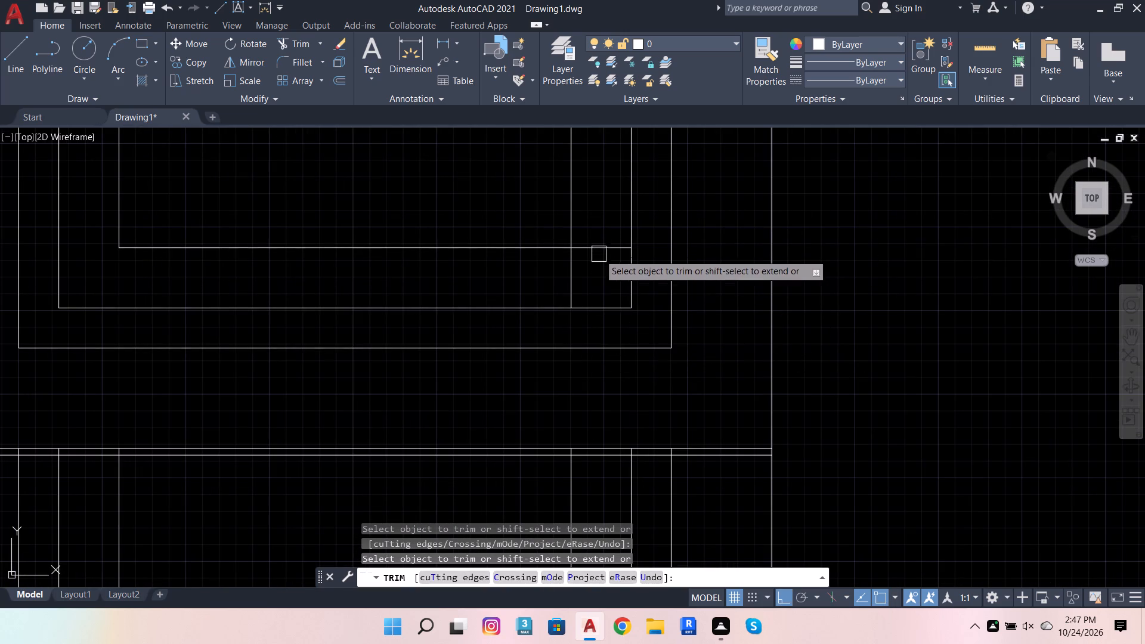
{"action": "left_click", "coordinate": [599, 219]}
{"action": "left_click", "coordinate": [568, 281]}
Trim the overlapping line ends at the upper-right corners of the second and third nested frames.
{"action": "scroll", "coordinate": [624, 354], "scroll_direction": "down", "scroll_amount": 3}
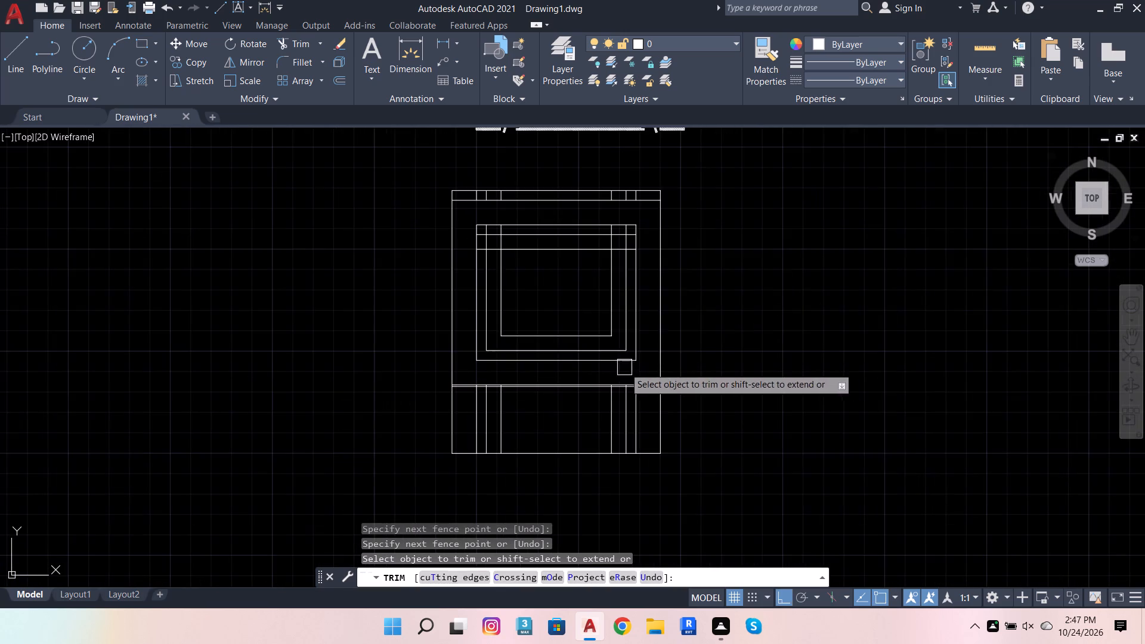
{"action": "scroll", "coordinate": [617, 233], "scroll_direction": "up", "scroll_amount": 3}
{"action": "left_click_drag", "start_coordinate": [557, 221], "coordinate": [623, 219]}
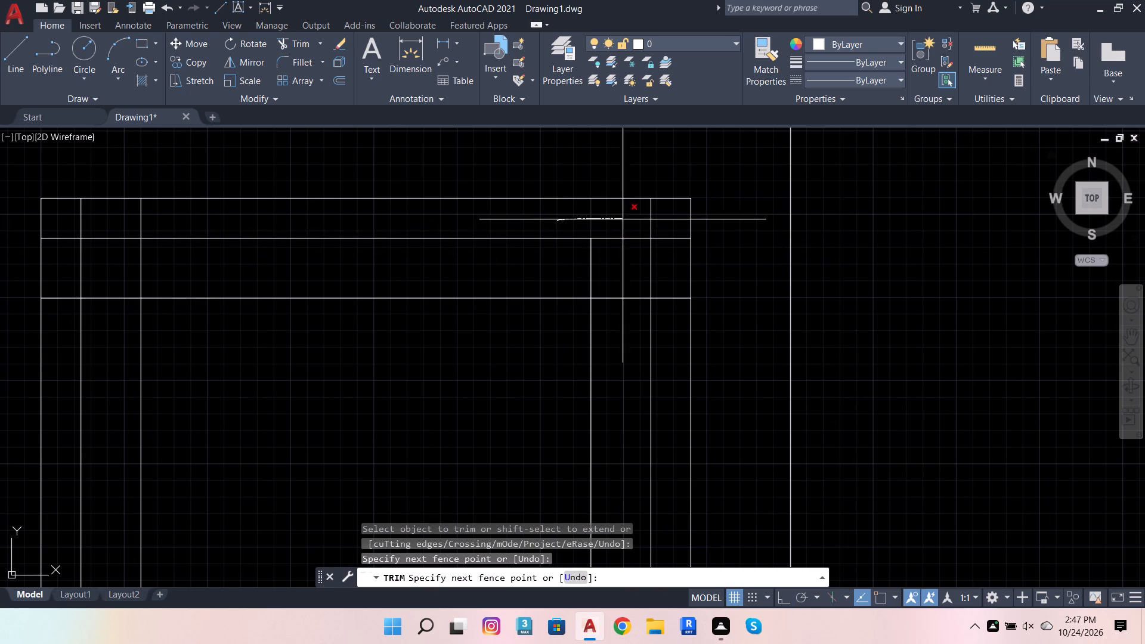
{"action": "left_click_drag", "start_coordinate": [623, 219], "coordinate": [680, 304]}
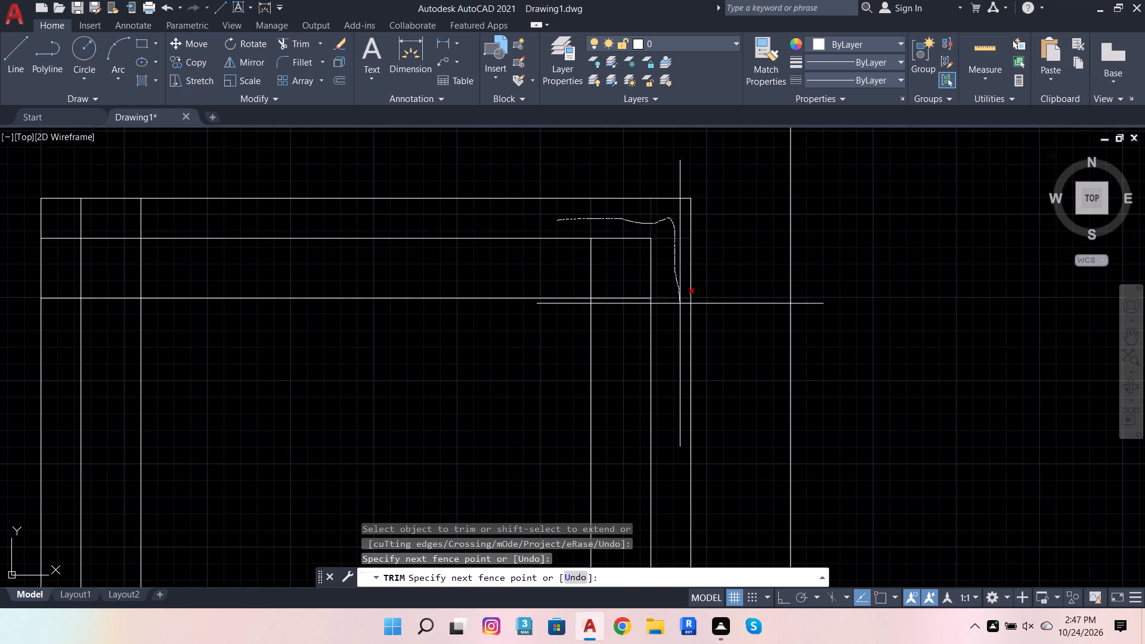
{"action": "left_click_drag", "start_coordinate": [680, 304], "coordinate": [680, 305]}
{"action": "left_click_drag", "start_coordinate": [556, 267], "coordinate": [621, 305]}
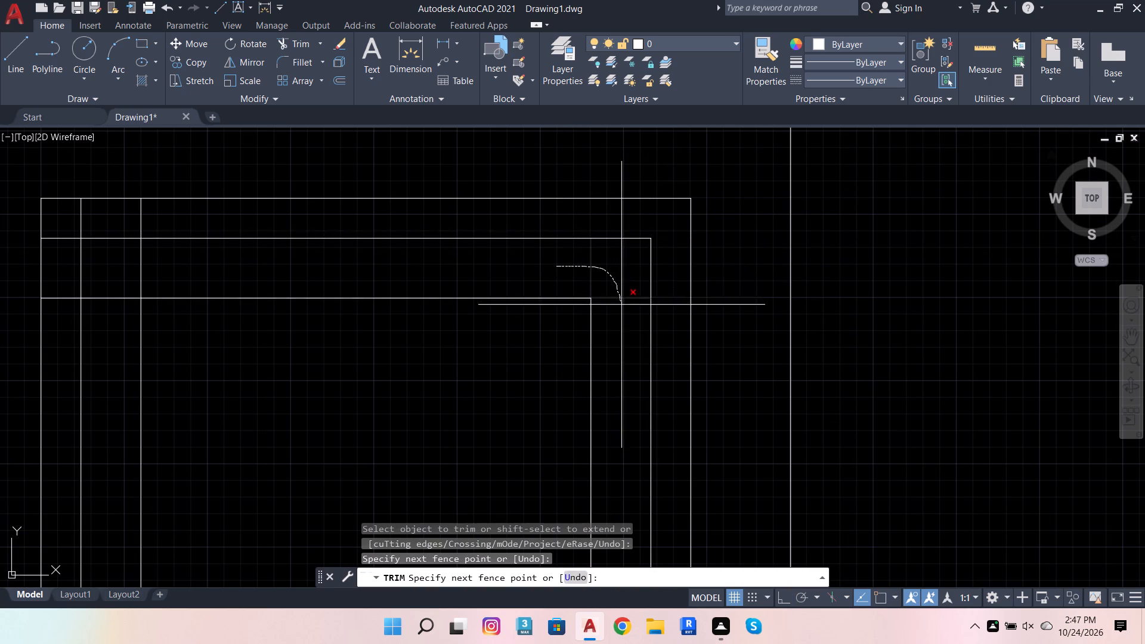
{"action": "left_click_drag", "start_coordinate": [621, 305], "coordinate": [621, 310]}
Trim the overlapping line ends at the upper-left corners of the second and third nested frames.
{"action": "scroll", "coordinate": [654, 283], "scroll_direction": "down", "scroll_amount": 2}
{"action": "scroll", "coordinate": [423, 286], "scroll_direction": "up", "scroll_amount": 2}
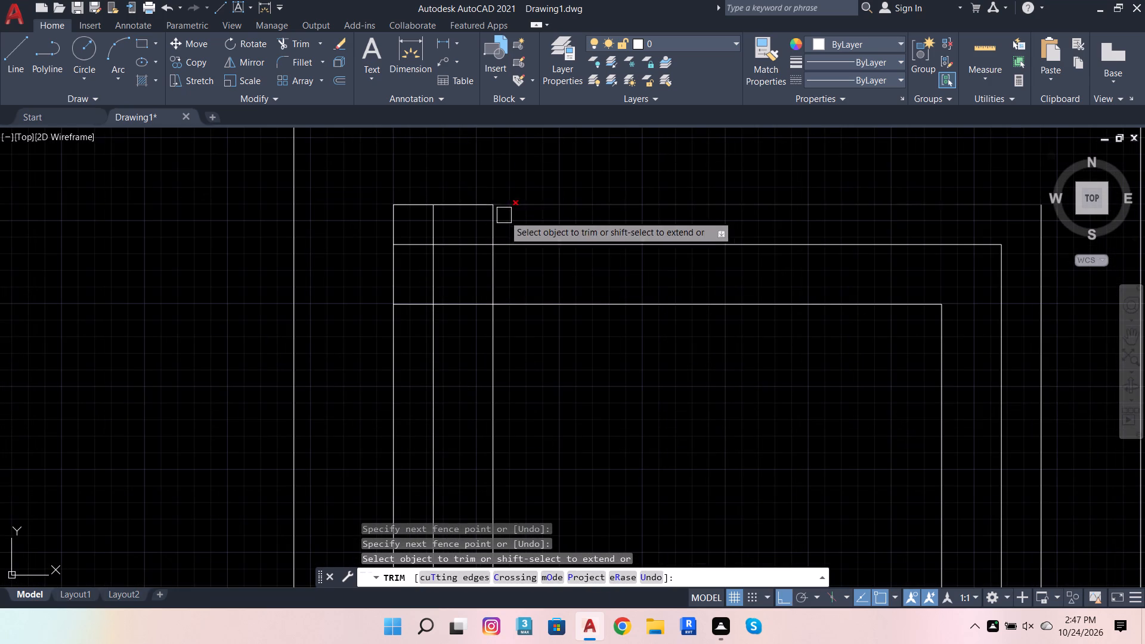
{"action": "left_click_drag", "start_coordinate": [515, 224], "coordinate": [415, 247]}
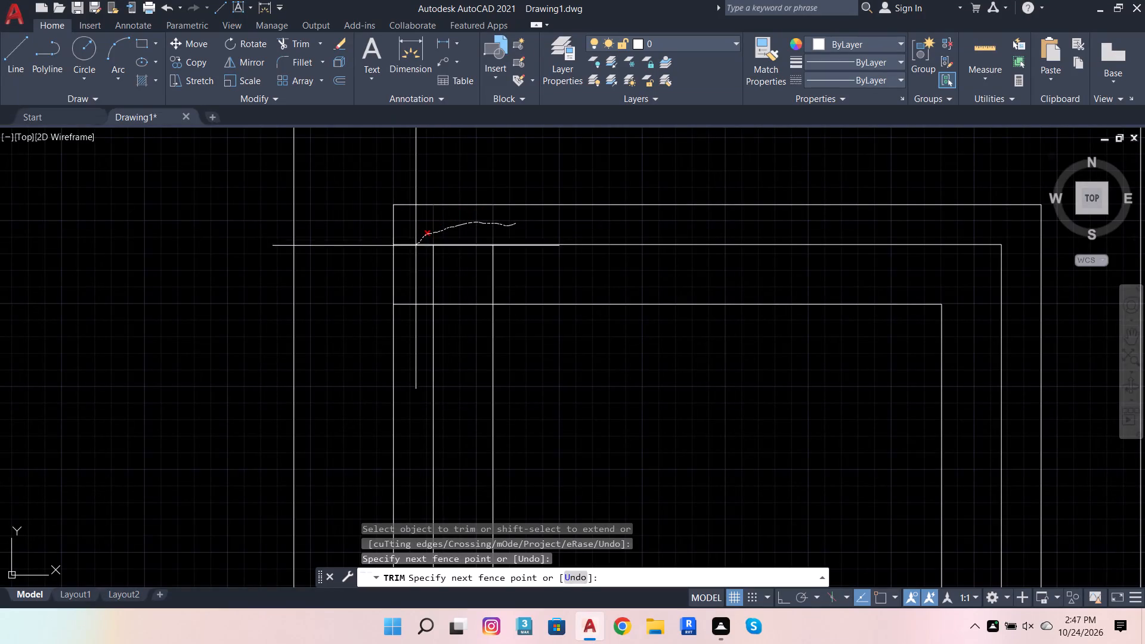
{"action": "left_click_drag", "start_coordinate": [415, 247], "coordinate": [406, 329]}
{"action": "left_click_drag", "start_coordinate": [521, 267], "coordinate": [476, 299]}
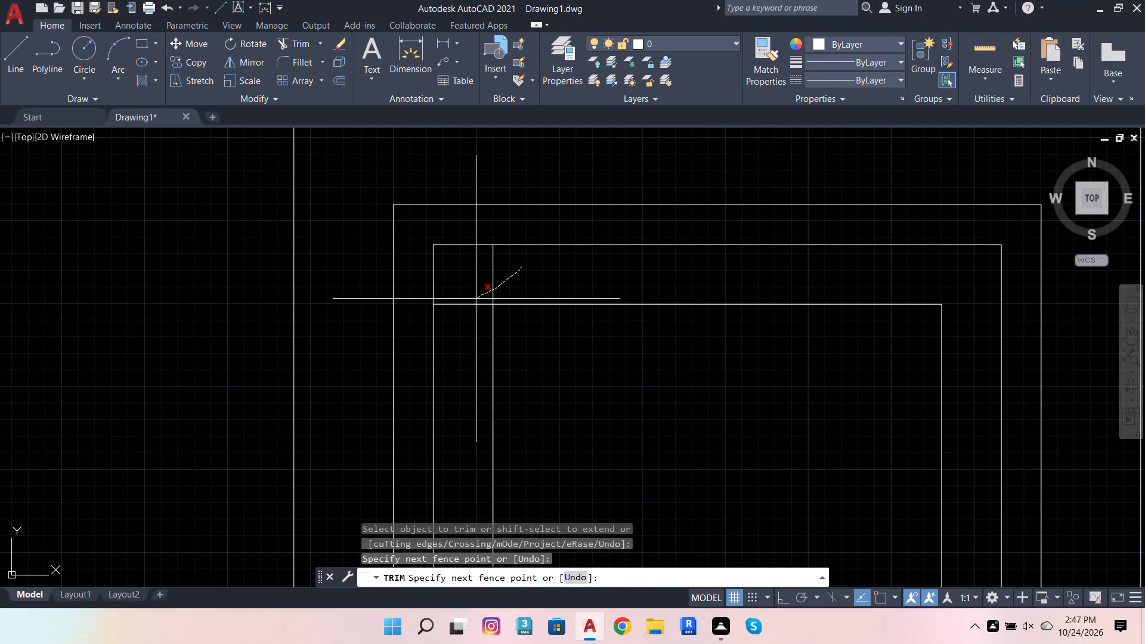
{"action": "left_click_drag", "start_coordinate": [476, 299], "coordinate": [460, 318]}
Trim away the leftover vertical segments in the narrow strip along the large rectangle's top edge.
{"action": "scroll", "coordinate": [493, 255], "scroll_direction": "down", "scroll_amount": 3}
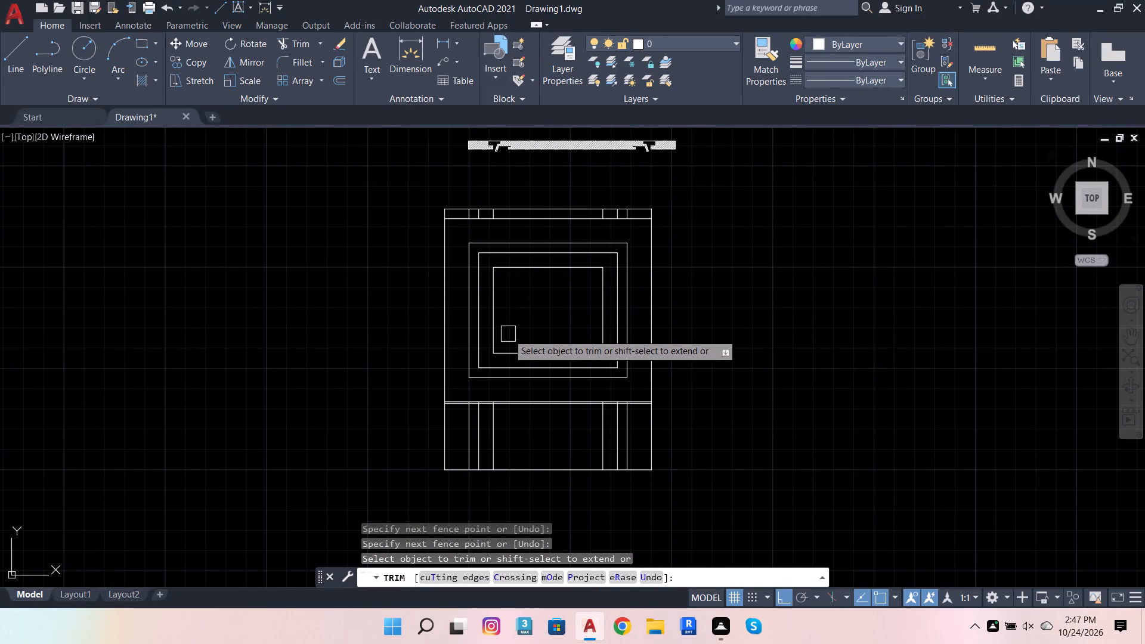
{"action": "scroll", "coordinate": [609, 205], "scroll_direction": "up", "scroll_amount": 4}
{"action": "left_click_drag", "start_coordinate": [676, 212], "coordinate": [473, 203]}
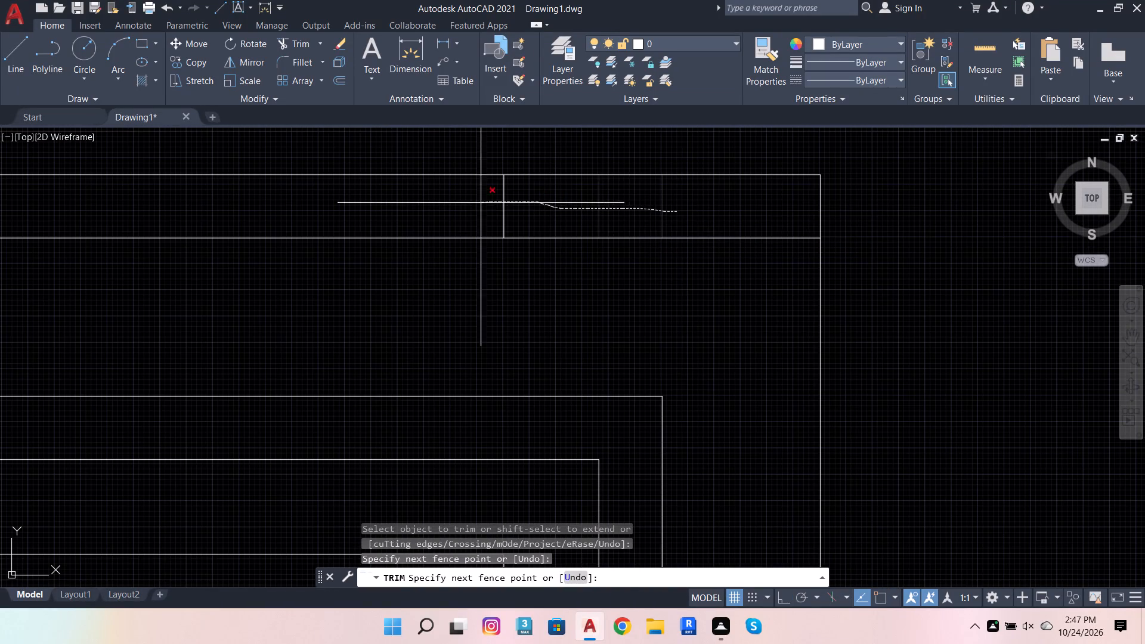
{"action": "left_click_drag", "start_coordinate": [473, 203], "coordinate": [458, 203]}
{"action": "scroll", "coordinate": [707, 261], "scroll_direction": "down", "scroll_amount": 3}
{"action": "scroll", "coordinate": [478, 247], "scroll_direction": "up", "scroll_amount": 3}
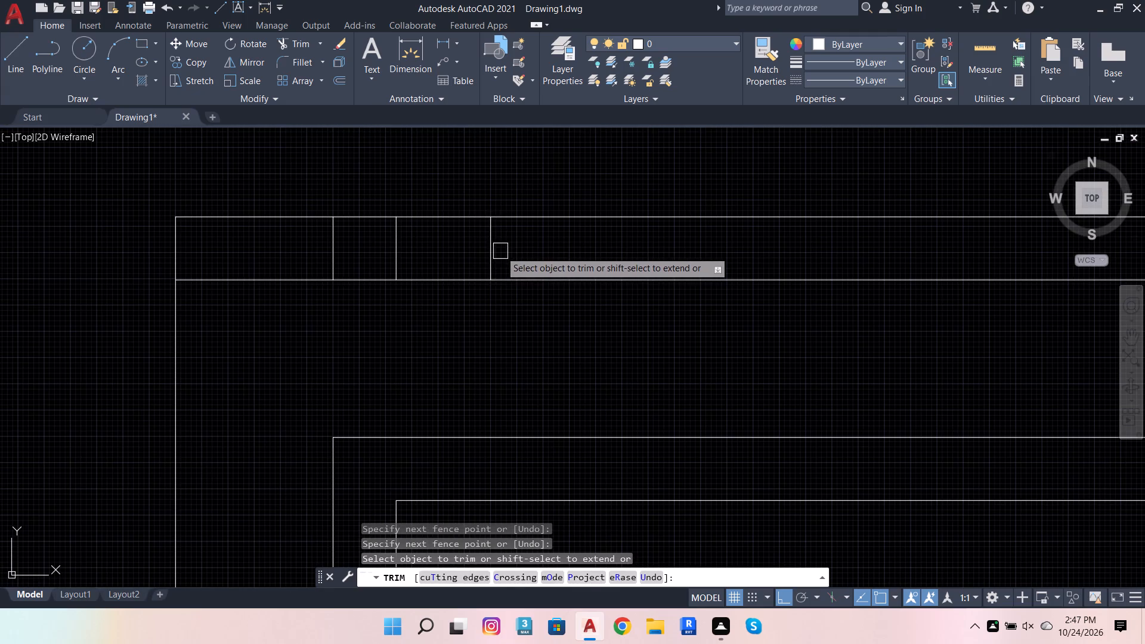
{"action": "left_click", "coordinate": [513, 245]}
{"action": "left_click", "coordinate": [308, 250]}
{"action": "scroll", "coordinate": [684, 222], "scroll_direction": "down", "scroll_amount": 4}
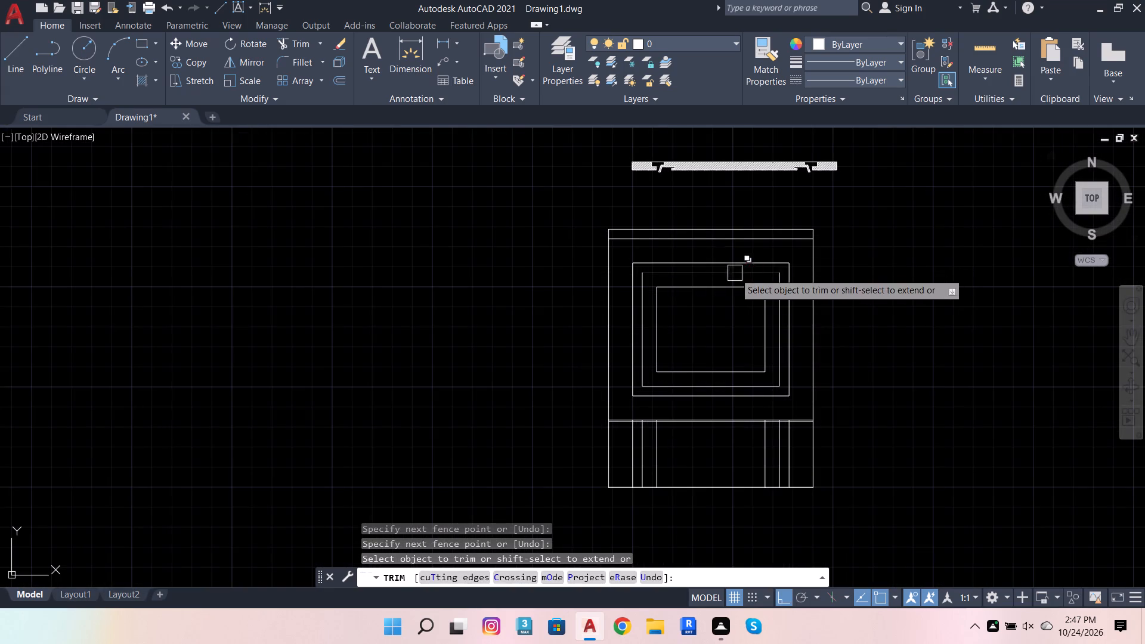
{"action": "key", "text": "Escape"}
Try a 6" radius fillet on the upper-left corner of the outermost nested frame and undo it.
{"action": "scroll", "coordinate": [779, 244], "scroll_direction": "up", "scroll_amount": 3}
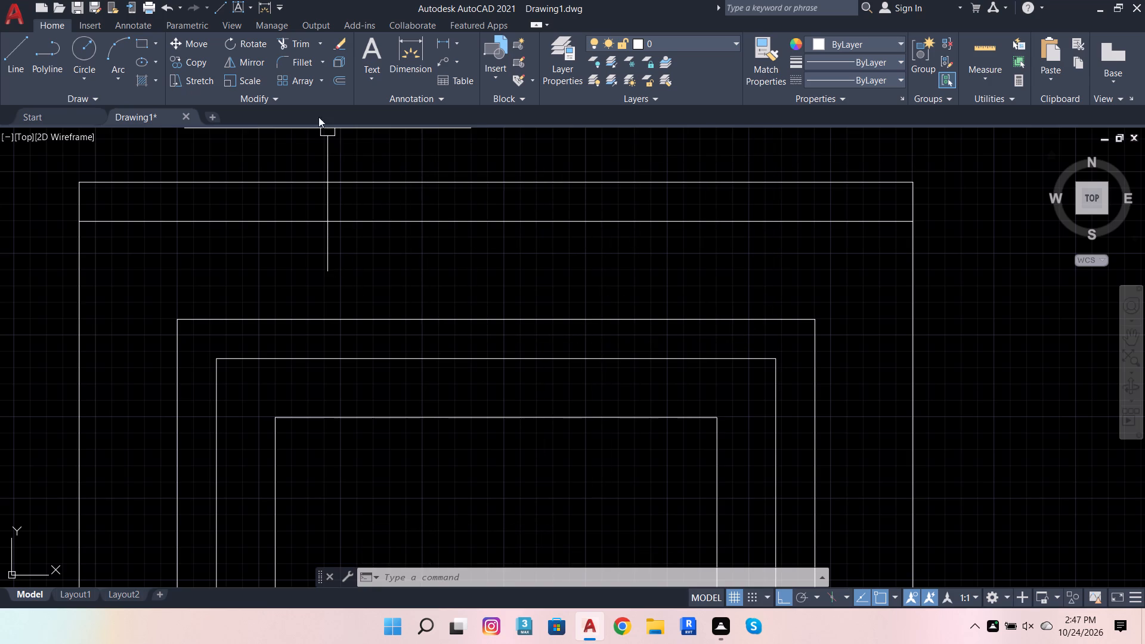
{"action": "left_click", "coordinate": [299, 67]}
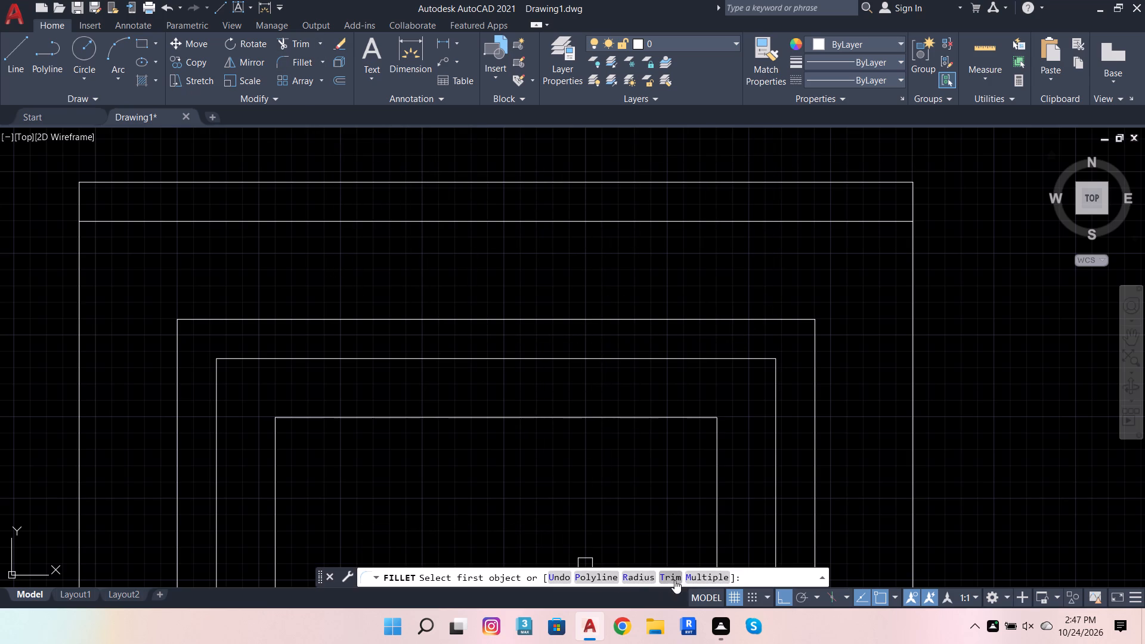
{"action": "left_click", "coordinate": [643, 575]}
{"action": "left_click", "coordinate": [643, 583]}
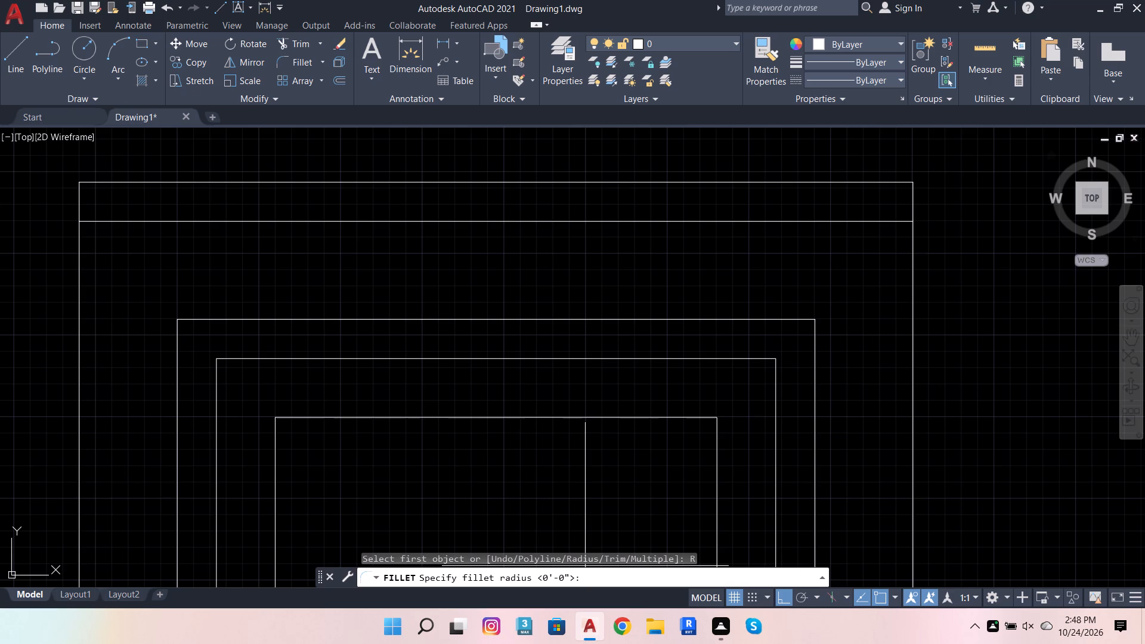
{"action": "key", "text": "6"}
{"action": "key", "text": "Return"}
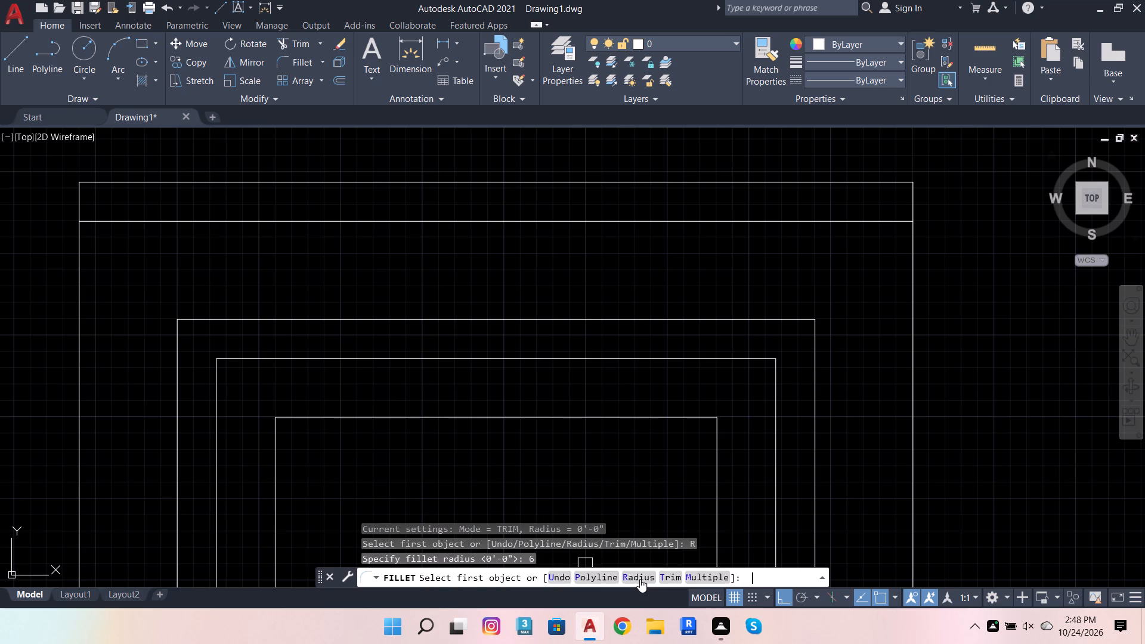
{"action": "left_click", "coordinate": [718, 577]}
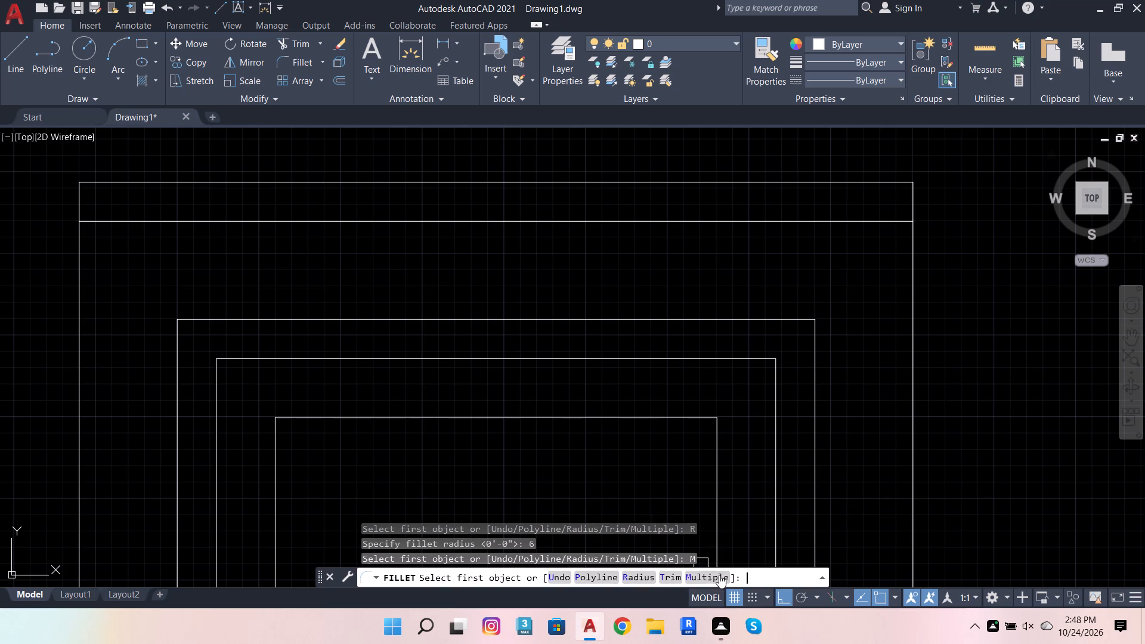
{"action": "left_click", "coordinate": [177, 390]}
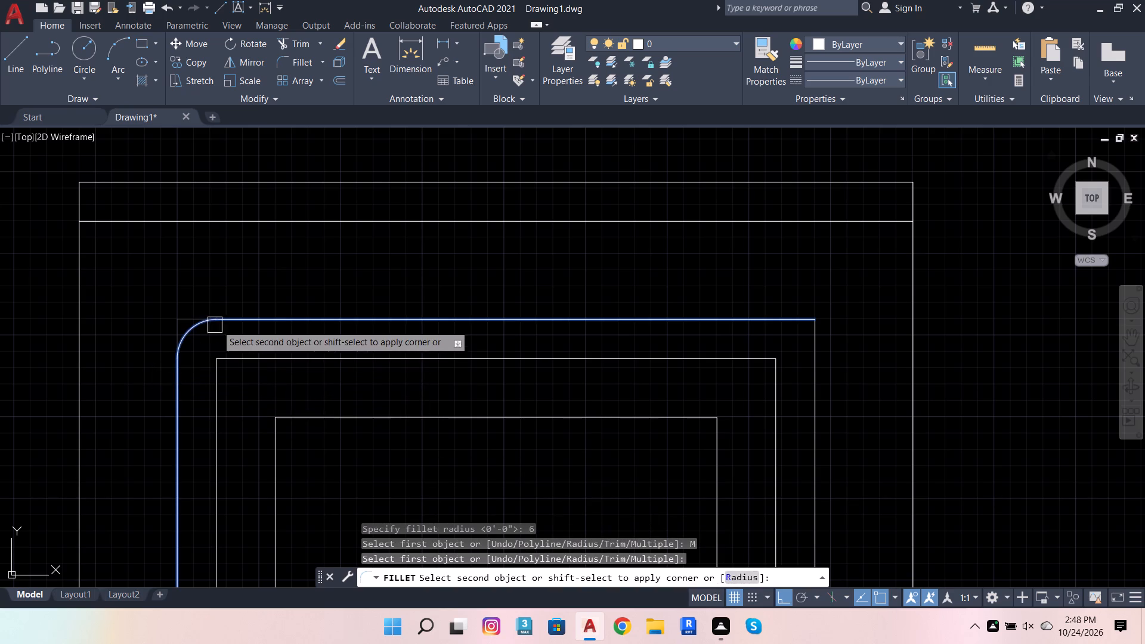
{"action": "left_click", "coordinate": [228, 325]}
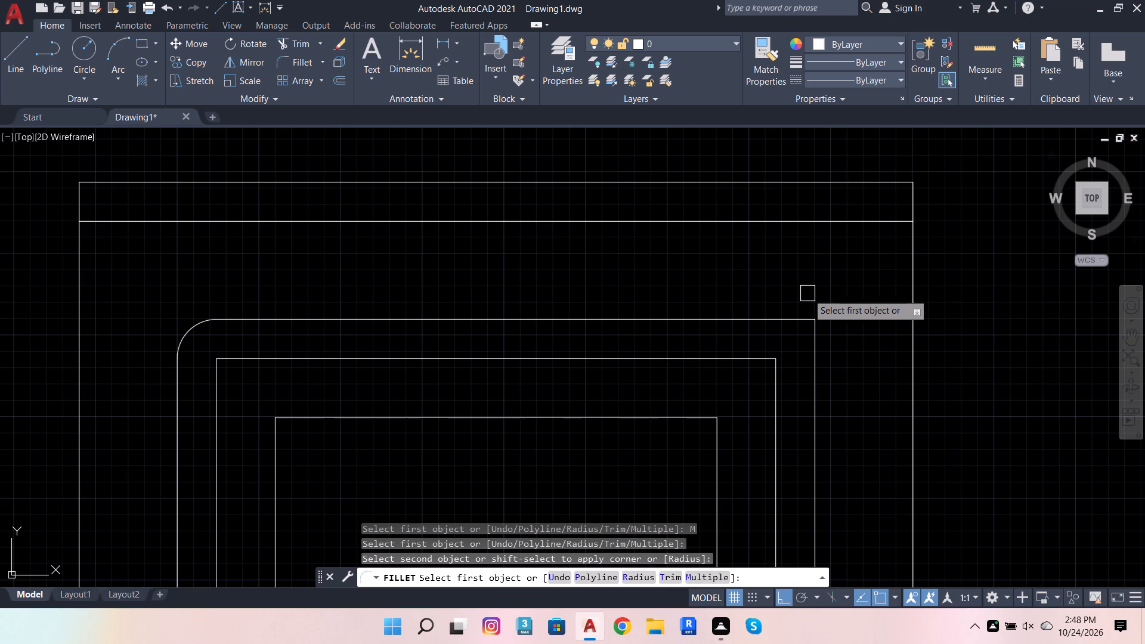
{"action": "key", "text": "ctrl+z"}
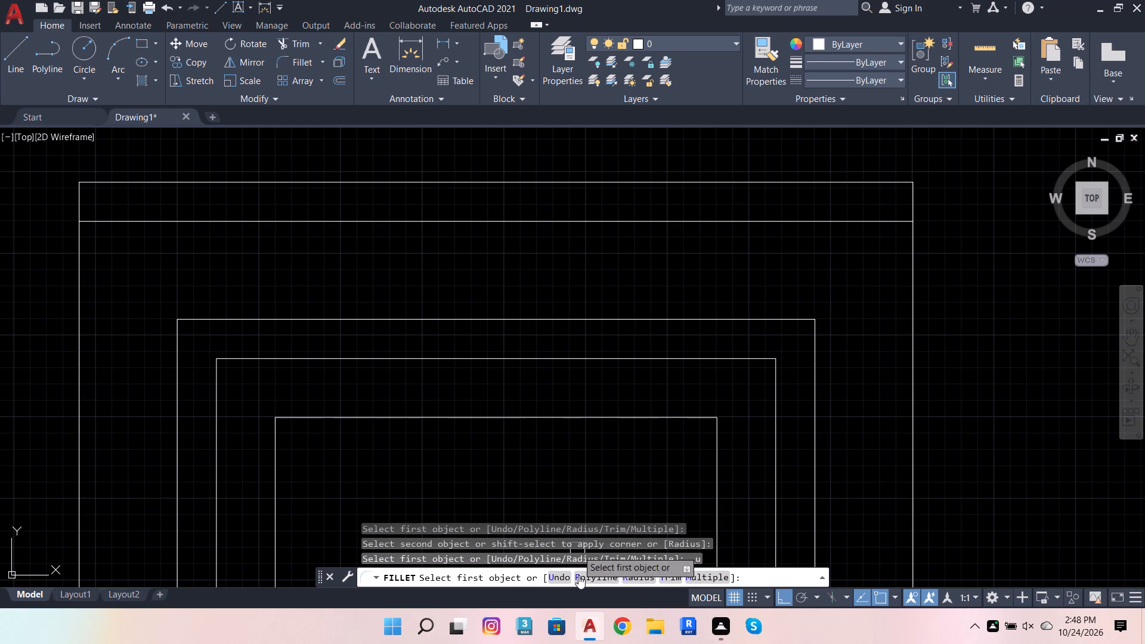
Fillet both upper corners of the outermost nested frame with a 10" radius, using the Multiple option.
{"action": "left_click", "coordinate": [639, 575]}
{"action": "left_click", "coordinate": [626, 580]}
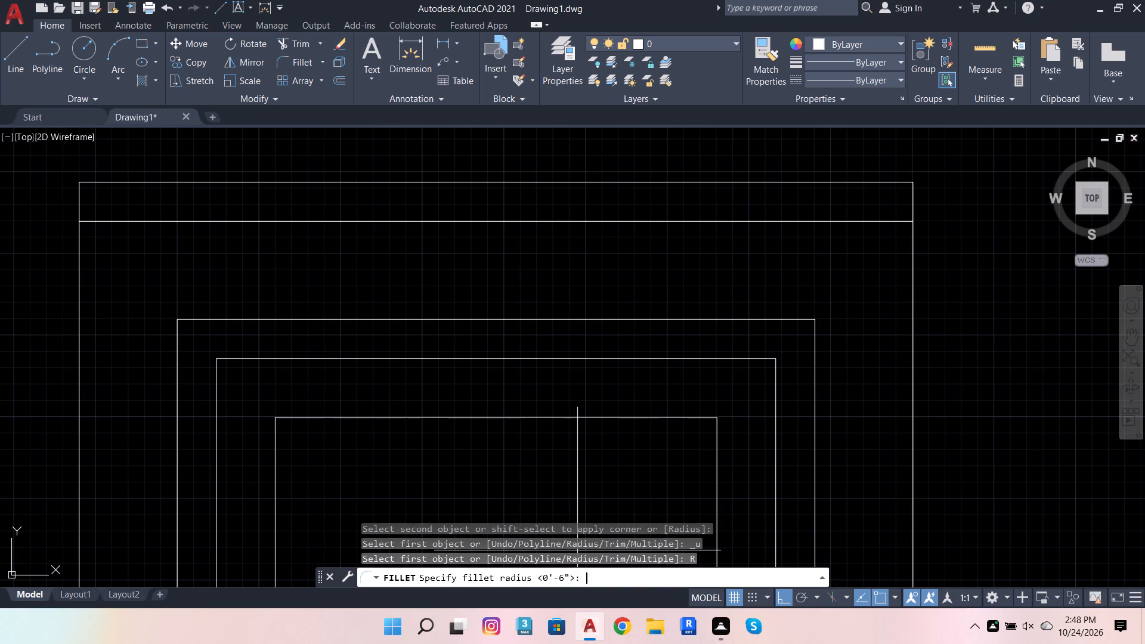
{"action": "type", "text": "10"}
{"action": "key", "text": "Return"}
{"action": "left_click", "coordinate": [711, 580]}
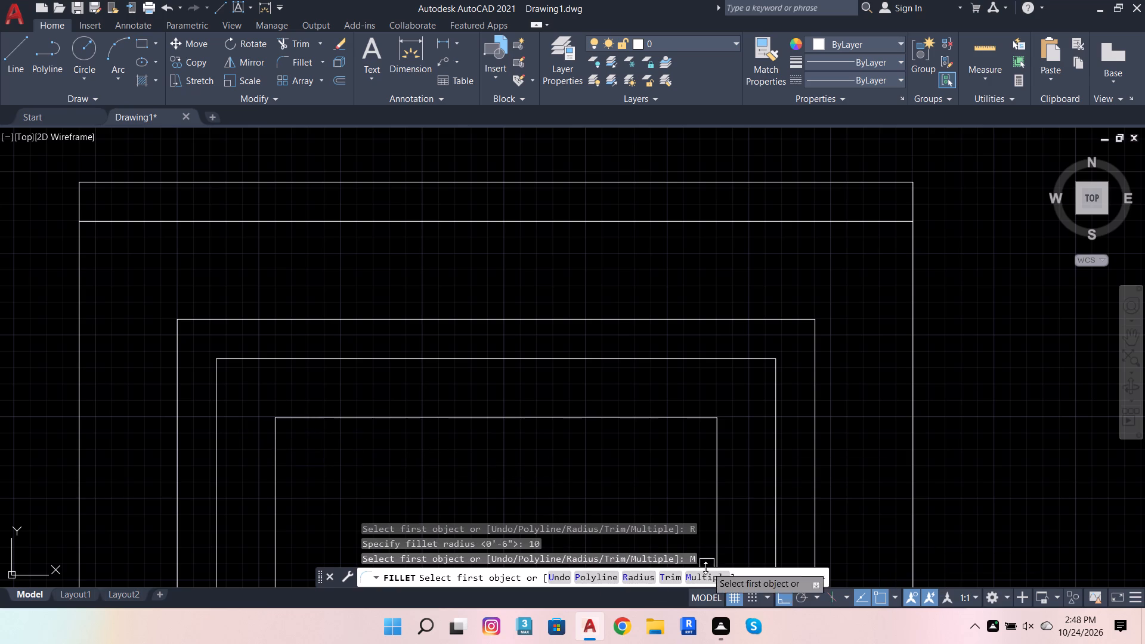
{"action": "left_click", "coordinate": [710, 576]}
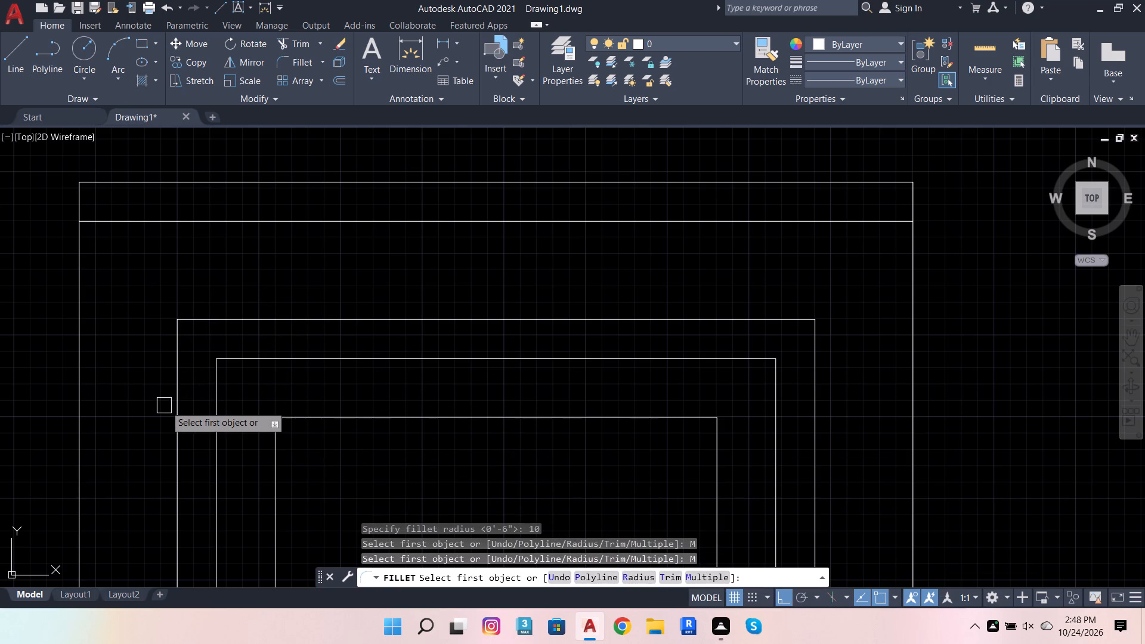
{"action": "left_click", "coordinate": [174, 399]}
{"action": "left_click", "coordinate": [224, 326]}
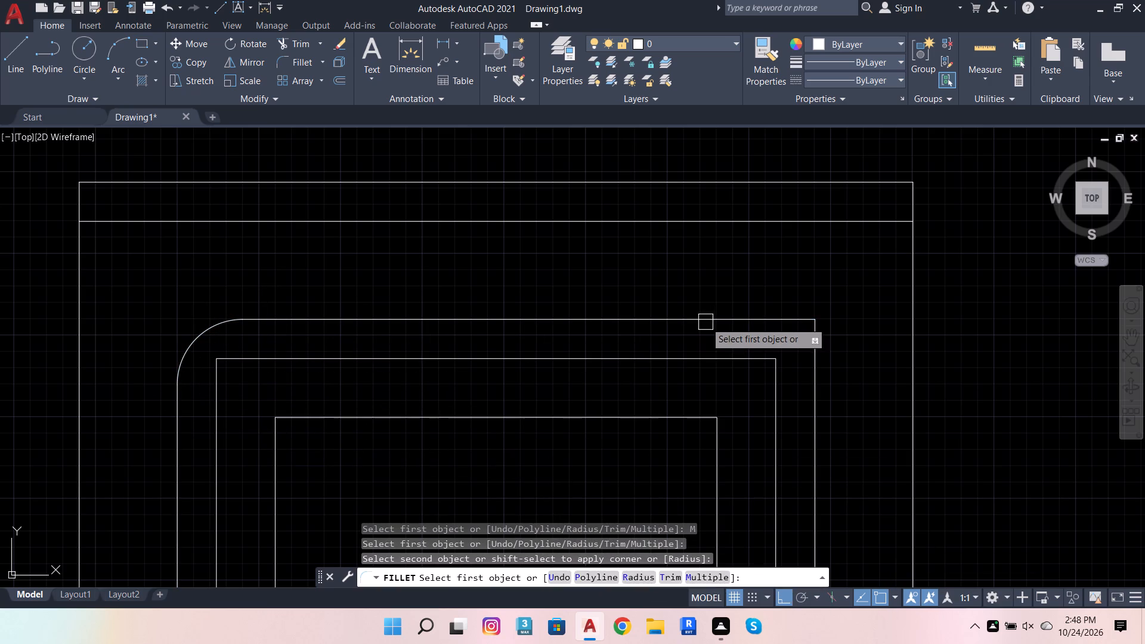
{"action": "left_click", "coordinate": [743, 318]}
{"action": "left_click", "coordinate": [814, 368]}
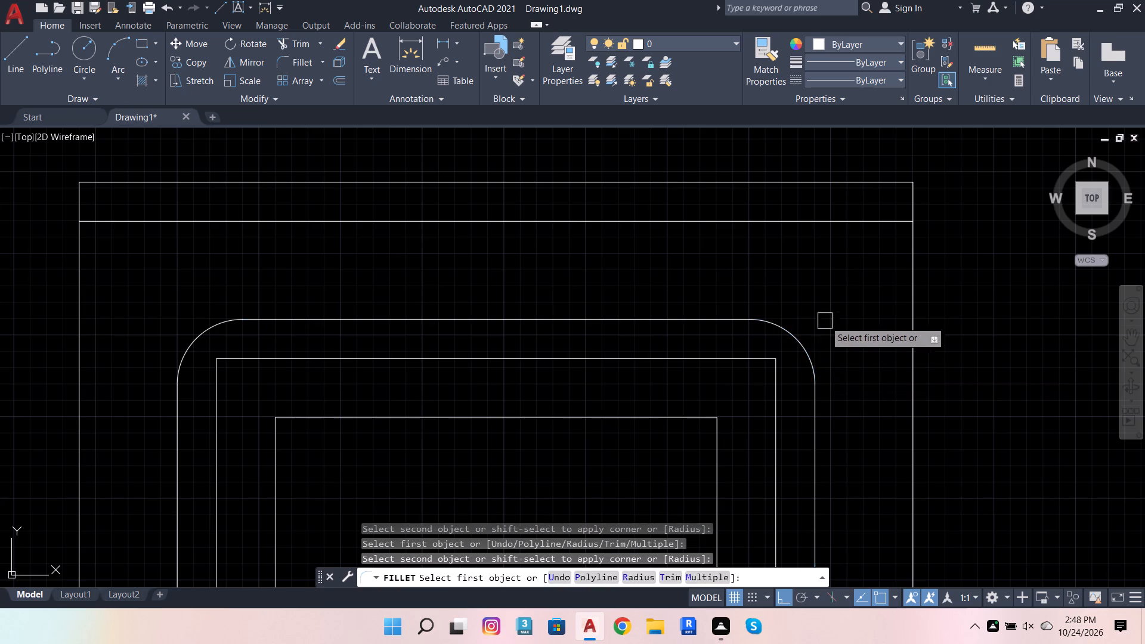
Fillet the upper corners of the middle and innermost nested frames with the same 10" radius.
{"action": "scroll", "coordinate": [834, 307], "scroll_direction": "down", "scroll_amount": 2}
{"action": "scroll", "coordinate": [609, 338], "scroll_direction": "up", "scroll_amount": 2}
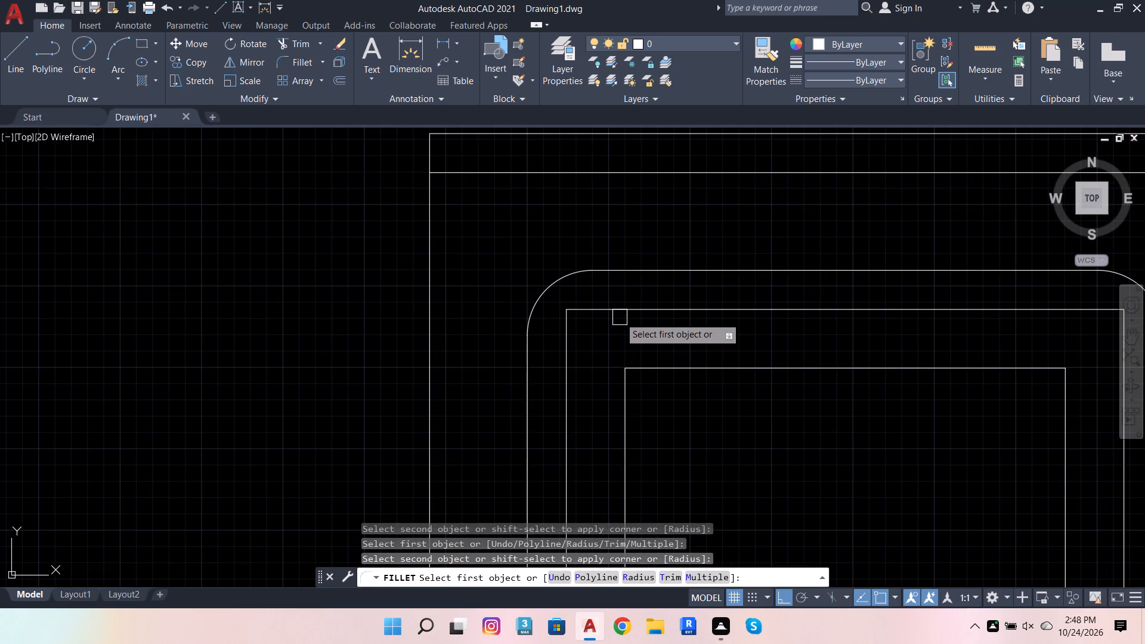
{"action": "left_click", "coordinate": [620, 315]}
{"action": "left_click", "coordinate": [568, 372]}
{"action": "left_click", "coordinate": [656, 373]}
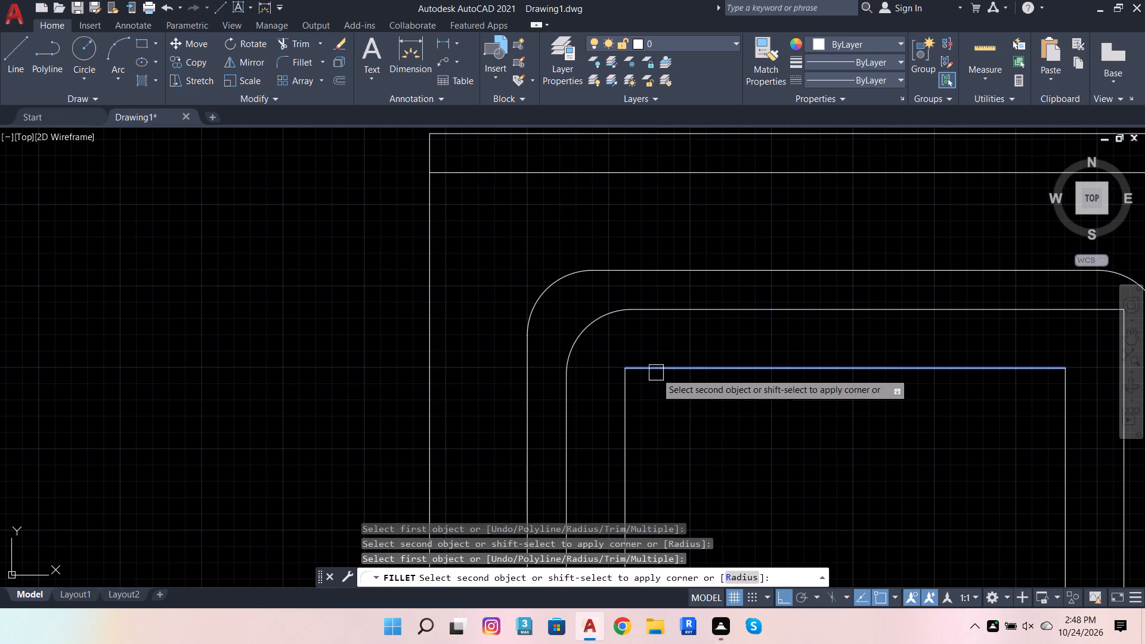
{"action": "left_click", "coordinate": [627, 426]}
{"action": "scroll", "coordinate": [507, 395], "scroll_direction": "down", "scroll_amount": 2}
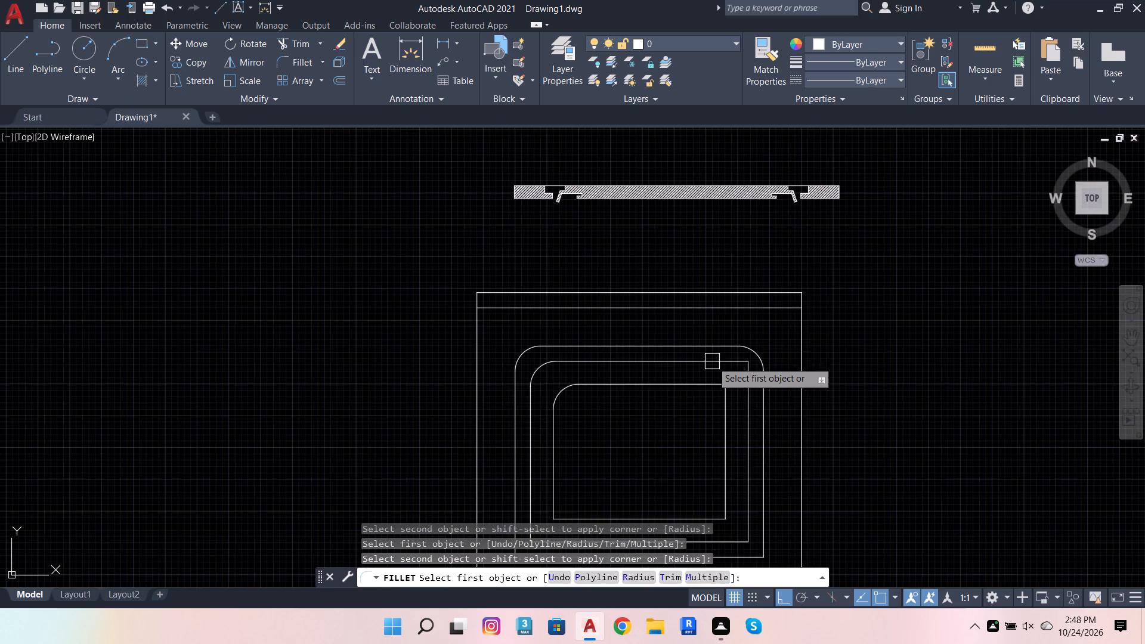
{"action": "scroll", "coordinate": [723, 360], "scroll_direction": "up", "scroll_amount": 2}
{"action": "left_click", "coordinate": [725, 360]}
{"action": "left_click", "coordinate": [781, 408]}
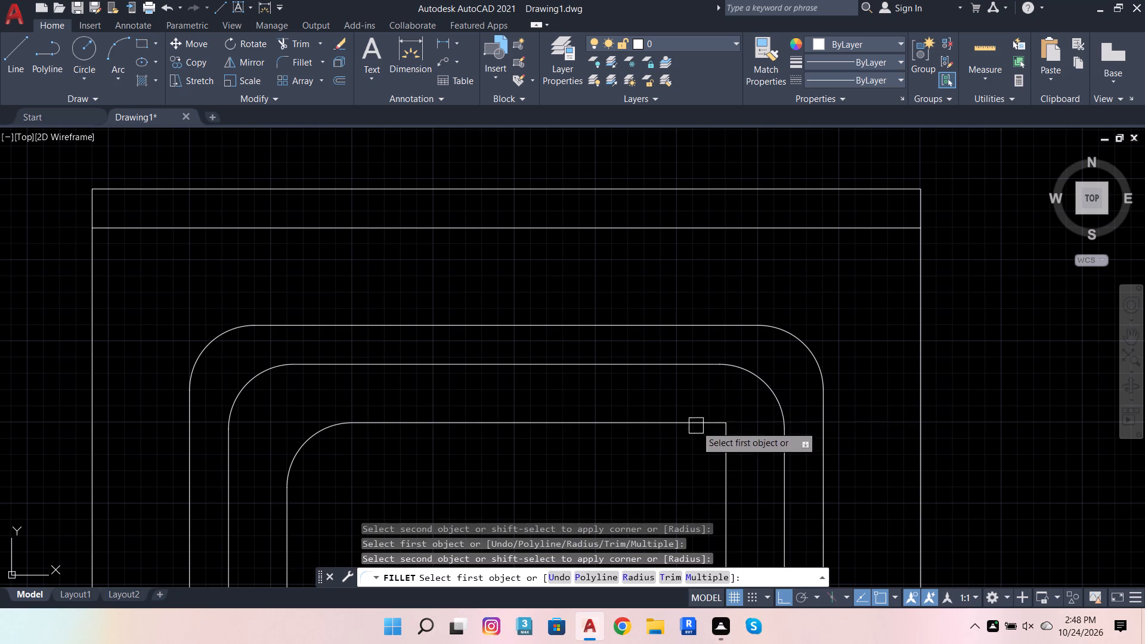
{"action": "left_click", "coordinate": [682, 418]}
{"action": "left_click", "coordinate": [724, 457]}
Fillet the lower-right corners of all three nested frames with the 10" radius.
{"action": "scroll", "coordinate": [697, 308], "scroll_direction": "down", "scroll_amount": 3}
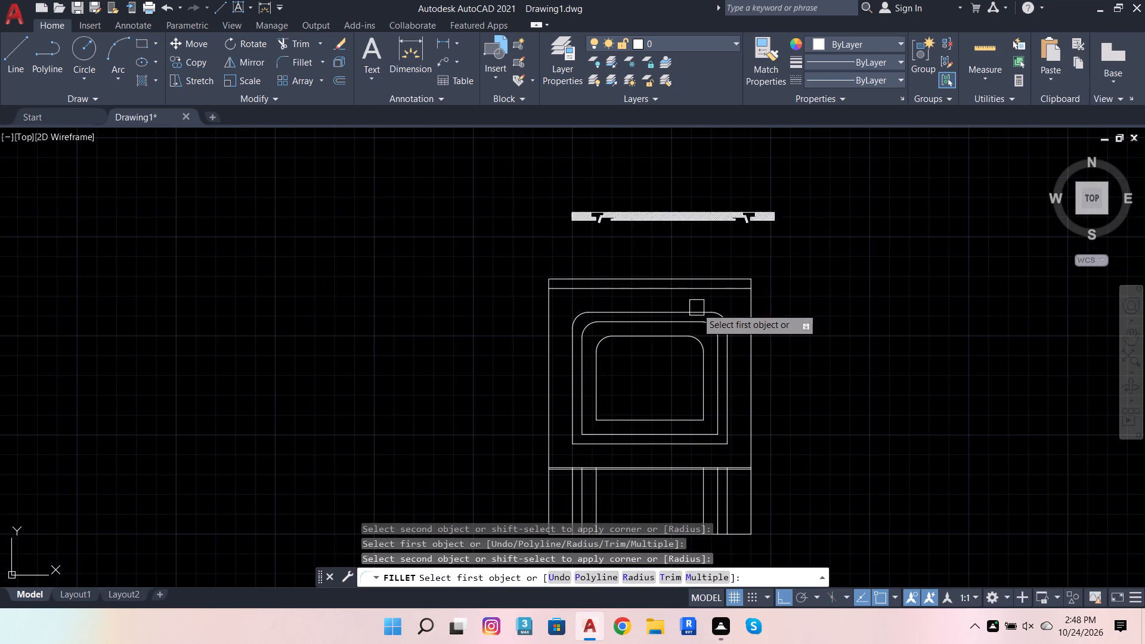
{"action": "scroll", "coordinate": [718, 432], "scroll_direction": "up", "scroll_amount": 2}
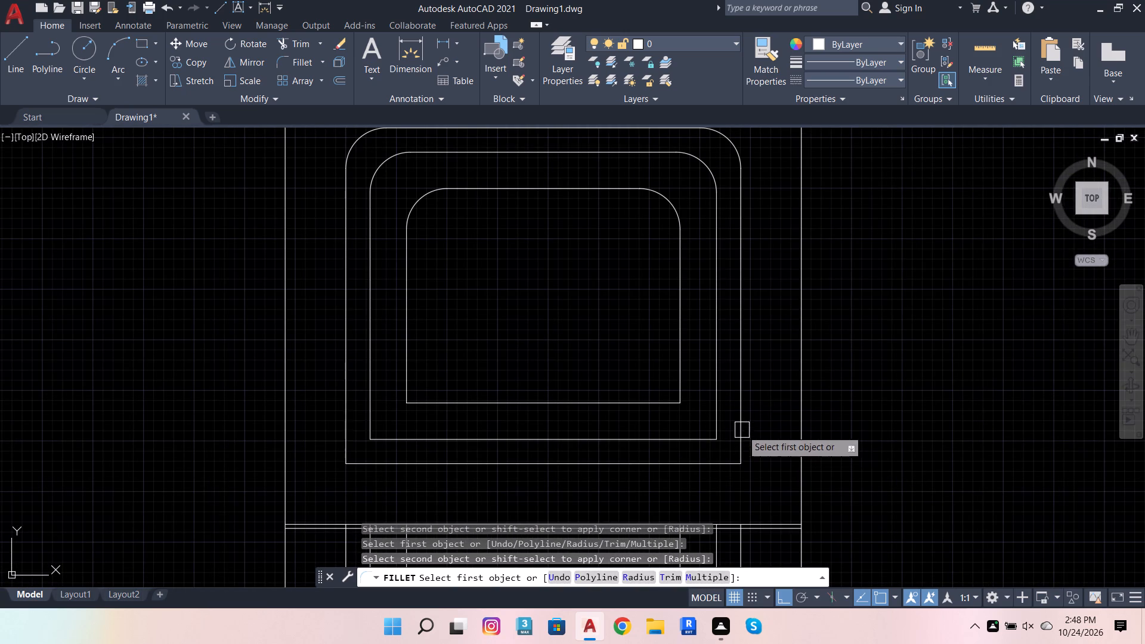
{"action": "left_click", "coordinate": [742, 429]}
{"action": "left_click", "coordinate": [703, 470]}
{"action": "left_click", "coordinate": [720, 409]}
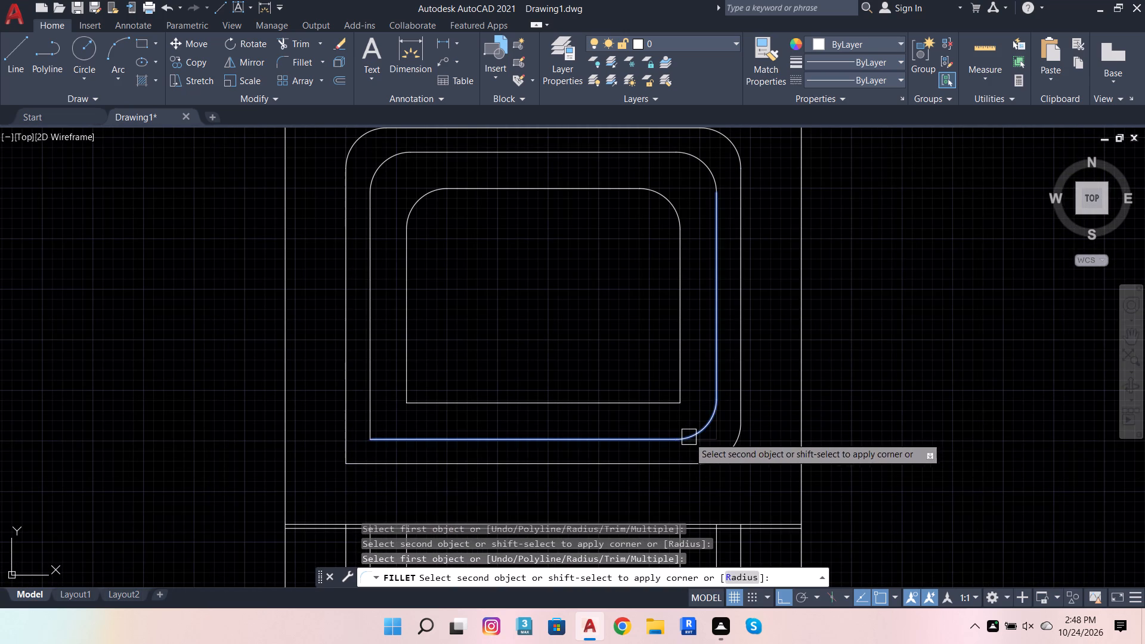
{"action": "left_click", "coordinate": [689, 437]}
{"action": "left_click", "coordinate": [679, 361]}
{"action": "left_click", "coordinate": [630, 405]}
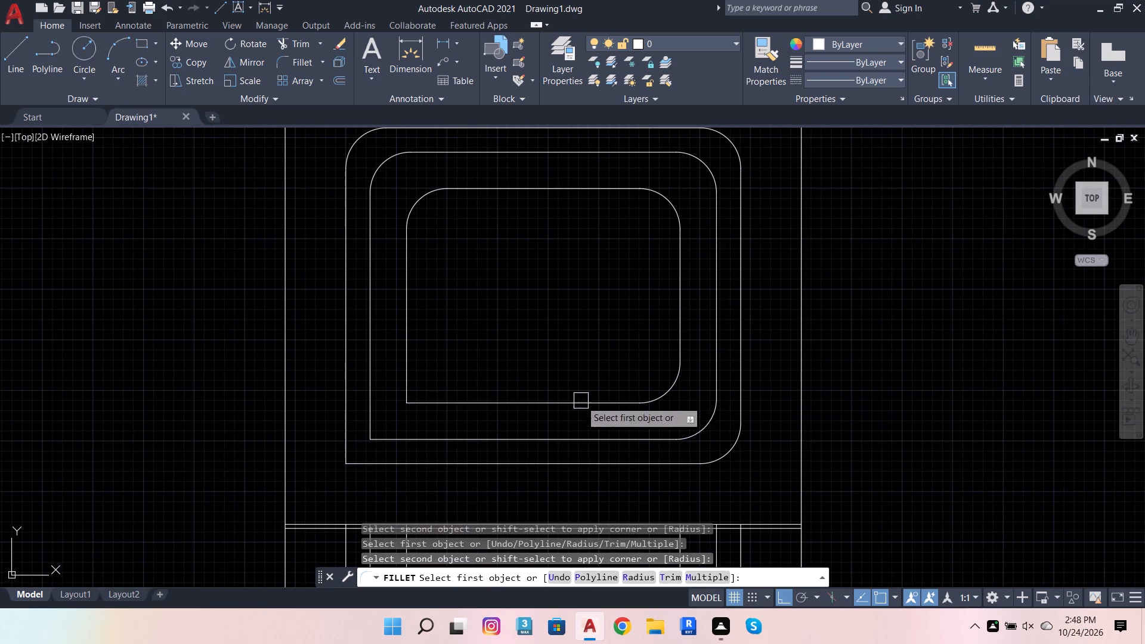
Fillet the lower-left corners of all three nested frames with the 10" radius and end the Fillet command.
{"action": "left_click", "coordinate": [404, 366]}
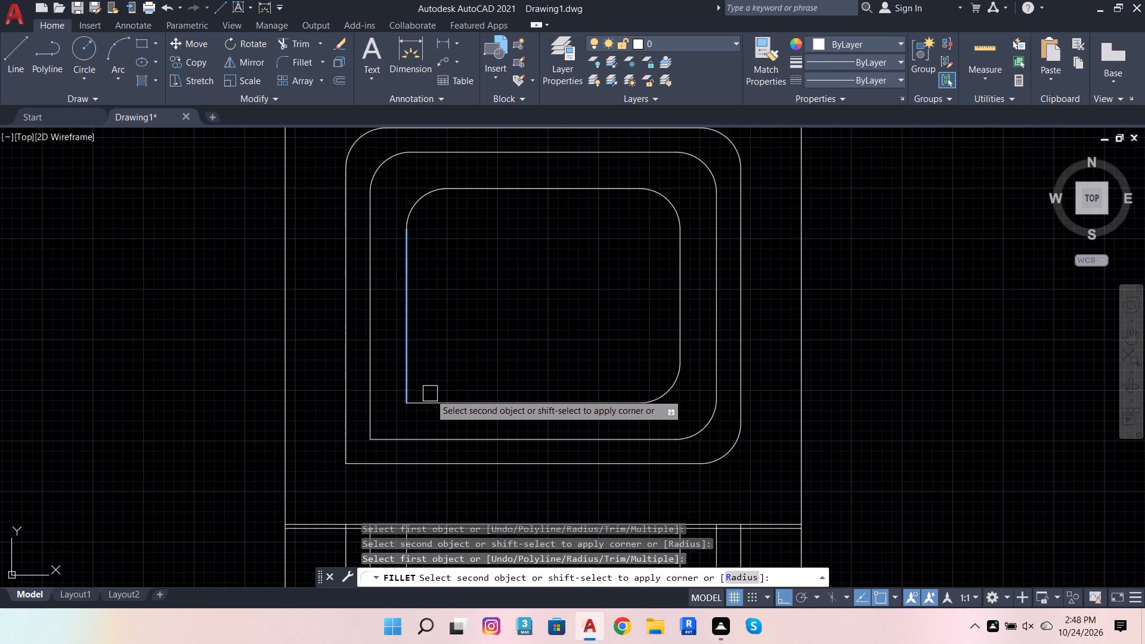
{"action": "left_click", "coordinate": [440, 405]}
{"action": "left_click", "coordinate": [369, 408]}
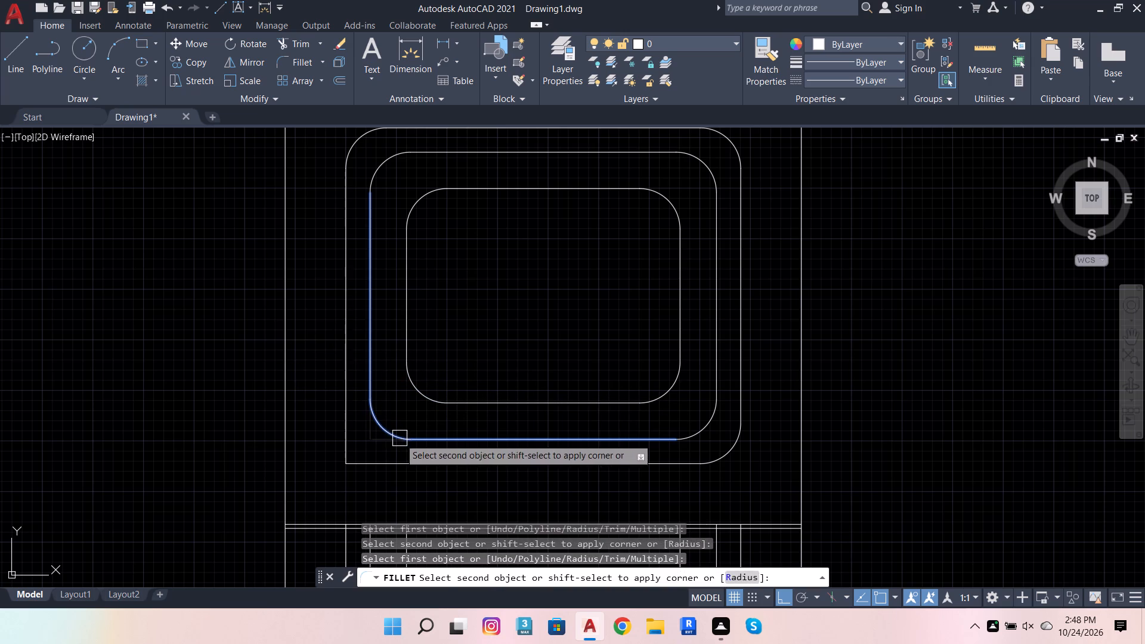
{"action": "left_click", "coordinate": [400, 438]}
{"action": "left_click", "coordinate": [342, 431]}
{"action": "left_click", "coordinate": [389, 461]}
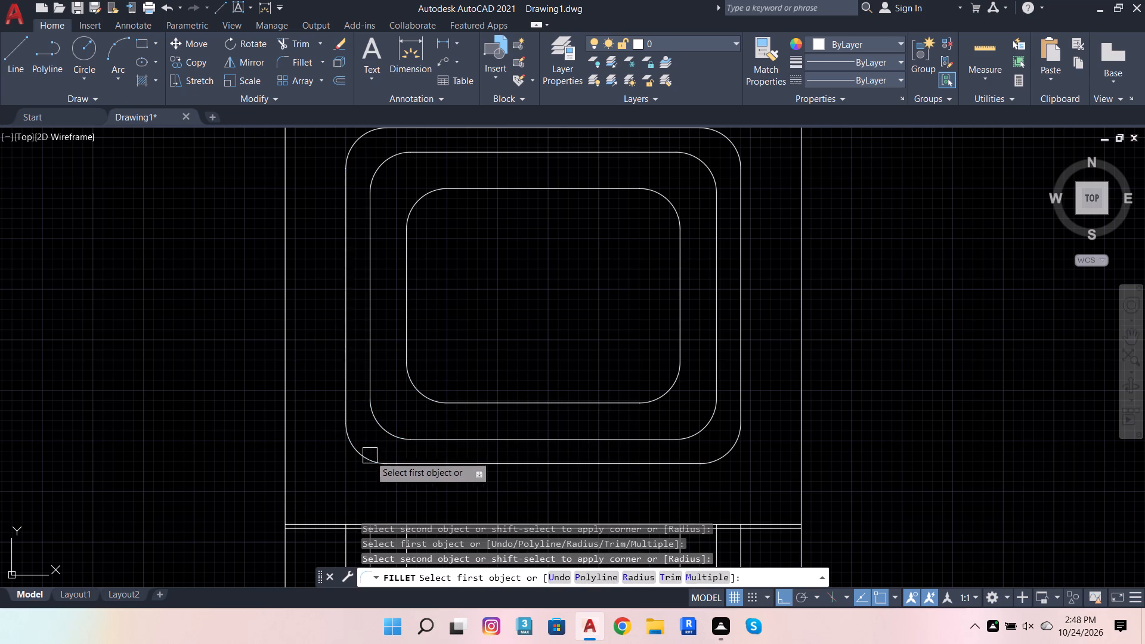
{"action": "scroll", "coordinate": [355, 454], "scroll_direction": "down", "scroll_amount": 1}
{"action": "key", "text": "Escape"}
{"action": "key", "text": "Escape"}
{"action": "key", "text": "Escape"}
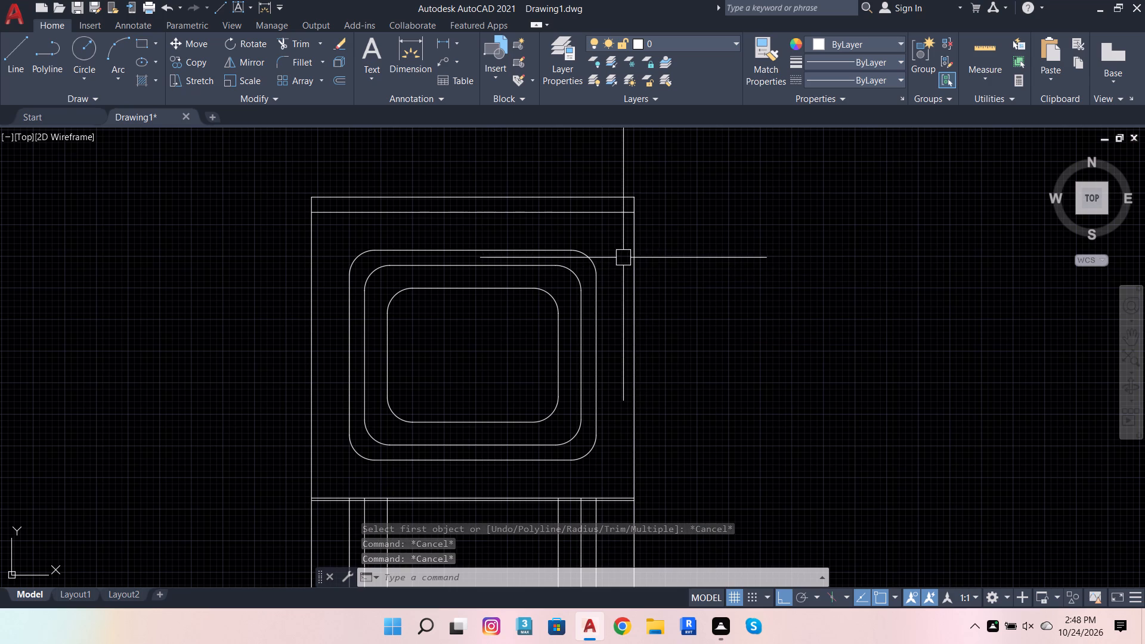
Join the four lines and four corner arcs of the outermost nested frame into a single polyline.
{"action": "left_click", "coordinate": [594, 255]}
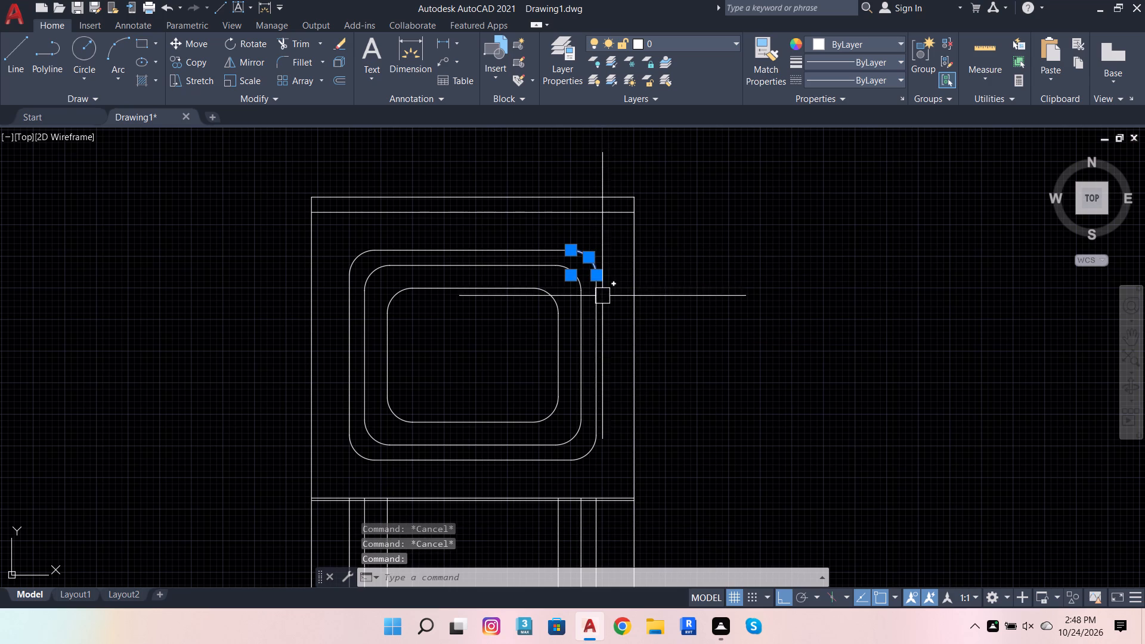
{"action": "left_click", "coordinate": [601, 297]}
{"action": "left_click", "coordinate": [580, 460]}
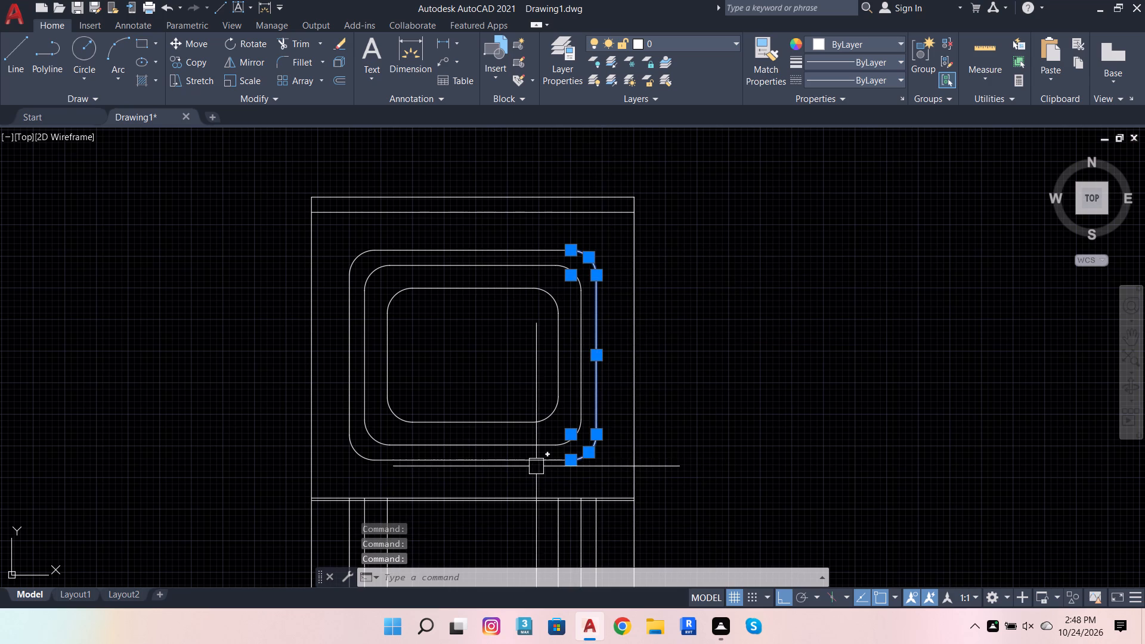
{"action": "left_click", "coordinate": [536, 466]}
{"action": "scroll", "coordinate": [330, 436], "scroll_direction": "up", "scroll_amount": 2}
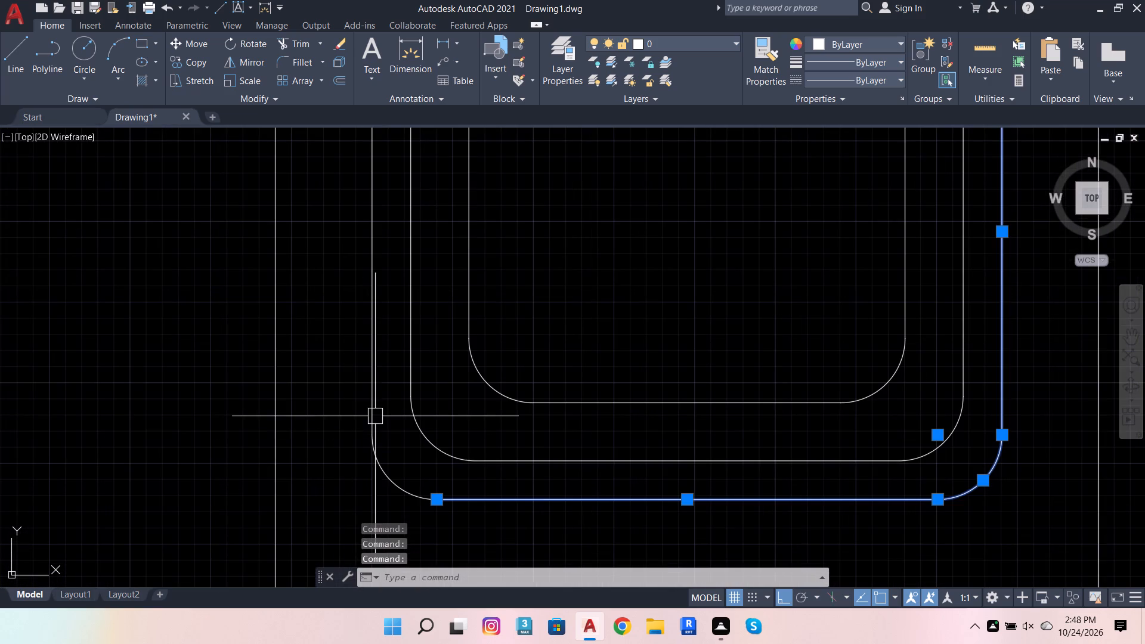
{"action": "left_click", "coordinate": [376, 415]}
{"action": "left_click", "coordinate": [376, 481]}
{"action": "scroll", "coordinate": [445, 502], "scroll_direction": "down", "scroll_amount": 3}
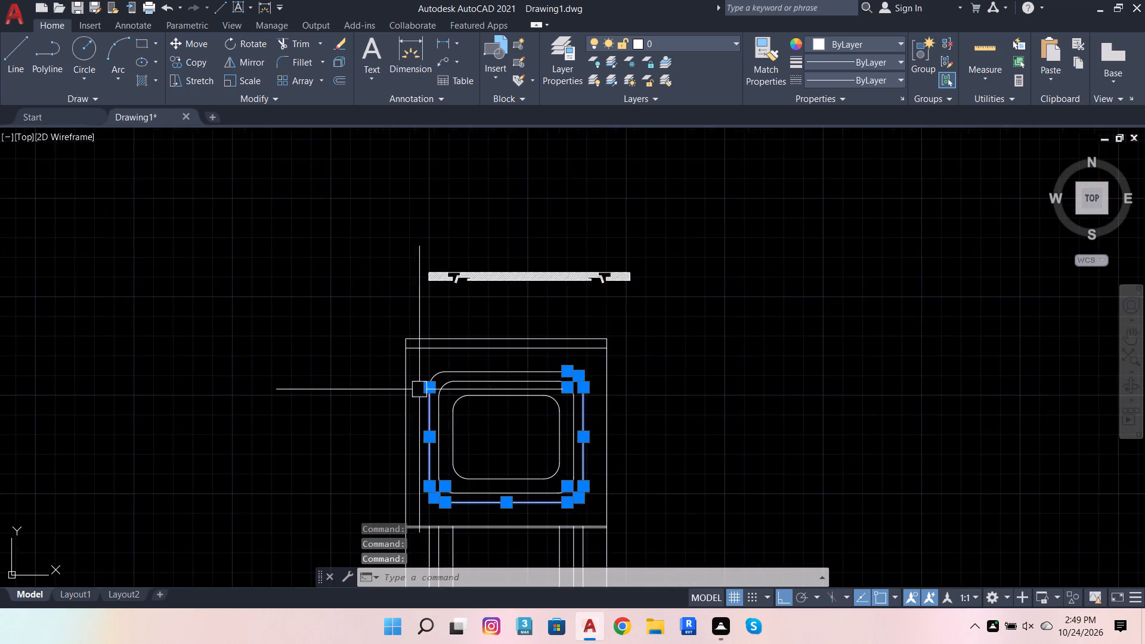
{"action": "scroll", "coordinate": [419, 389], "scroll_direction": "up", "scroll_amount": 3}
{"action": "left_click", "coordinate": [468, 339]}
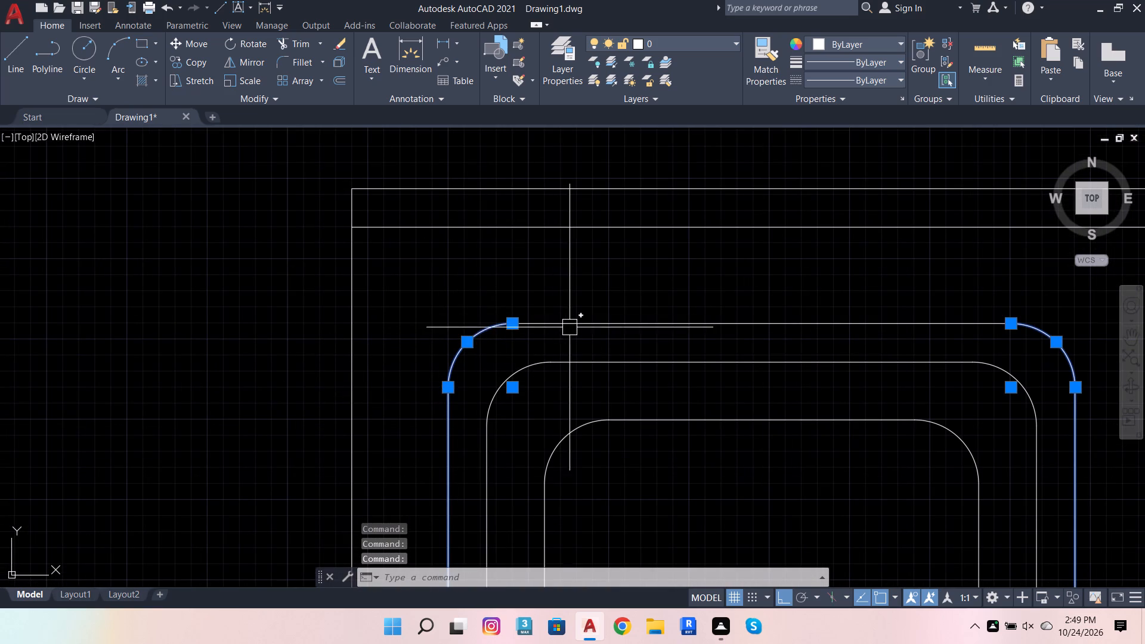
{"action": "left_click", "coordinate": [570, 327]}
{"action": "scroll", "coordinate": [505, 351], "scroll_direction": "down", "scroll_amount": 1}
{"action": "key", "text": "j"}
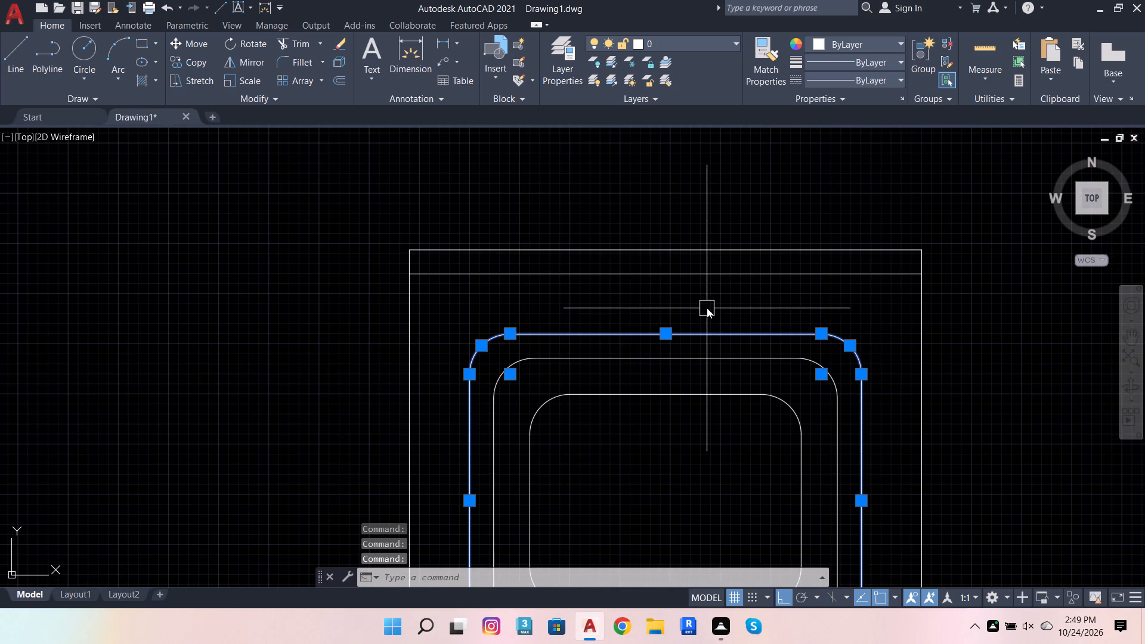
{"action": "key", "text": "Return"}
{"action": "left_click", "coordinate": [731, 330]}
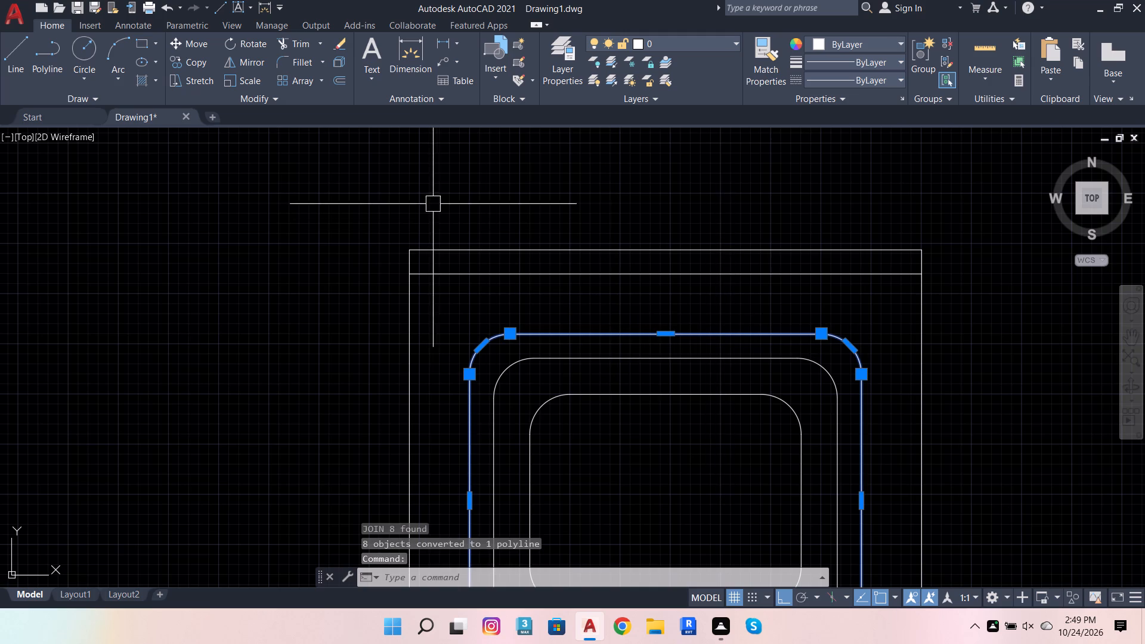
Offset the joined outermost nested frame 3" outward and end the Offset command.
{"action": "left_click", "coordinate": [341, 79]}
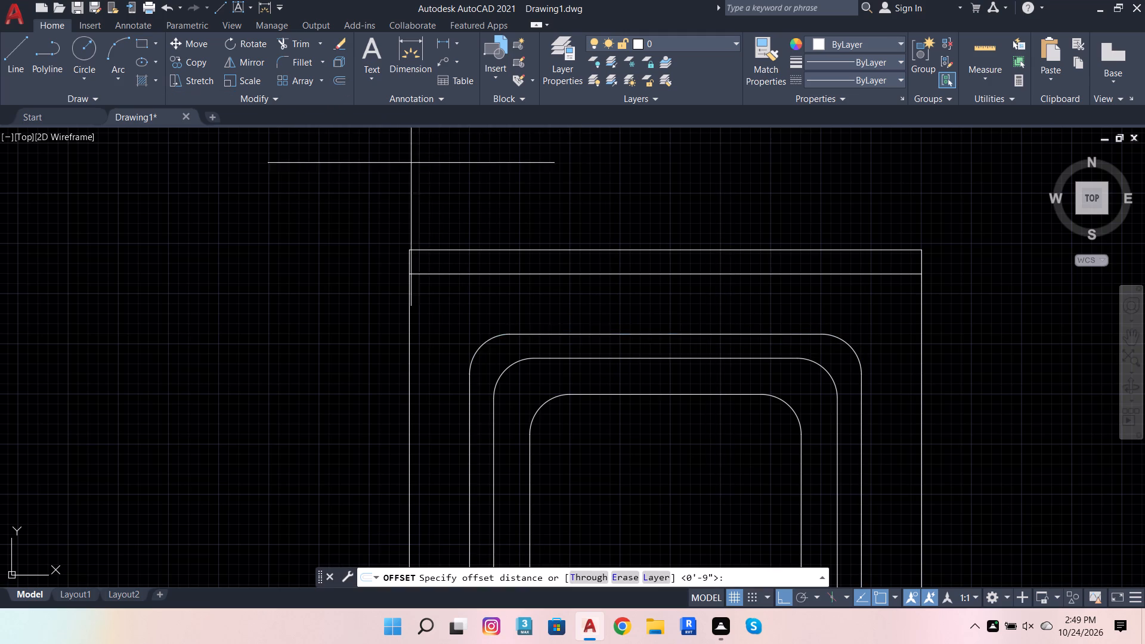
{"action": "left_click", "coordinate": [515, 335]}
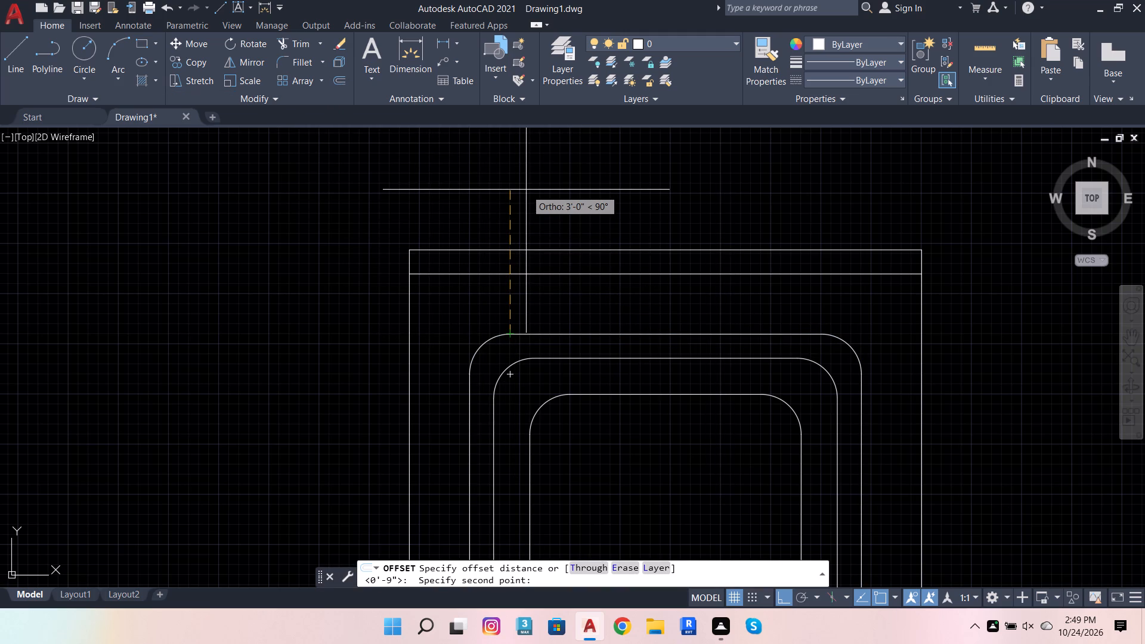
{"action": "key", "text": "3"}
{"action": "key", "text": "Return"}
{"action": "left_click", "coordinate": [526, 190]}
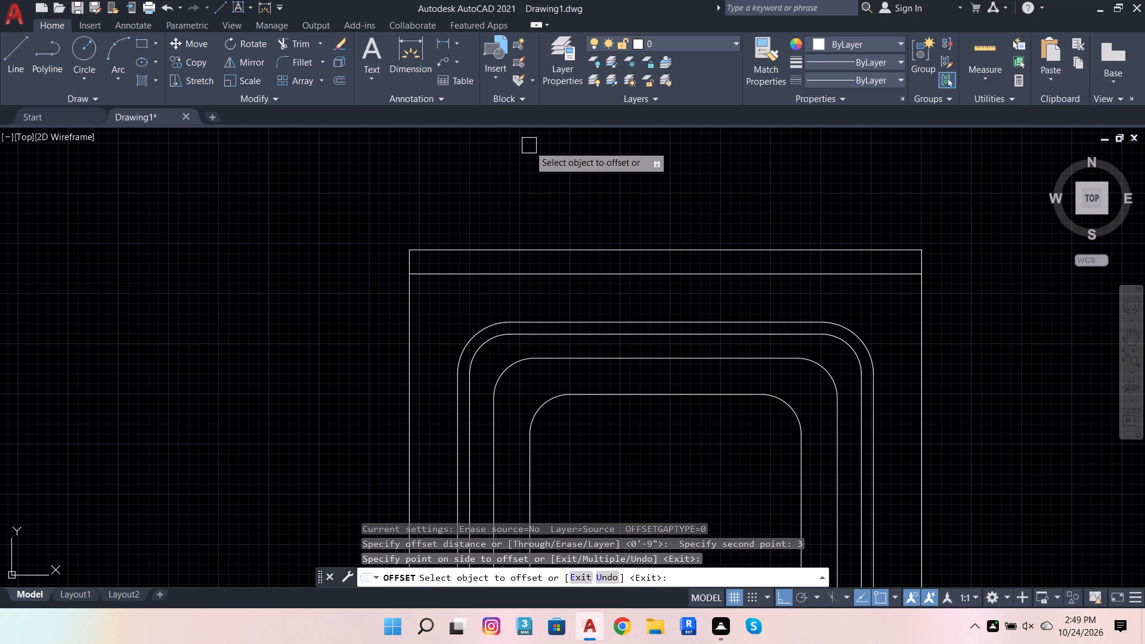
{"action": "key", "text": "Escape"}
{"action": "key", "text": "Escape"}
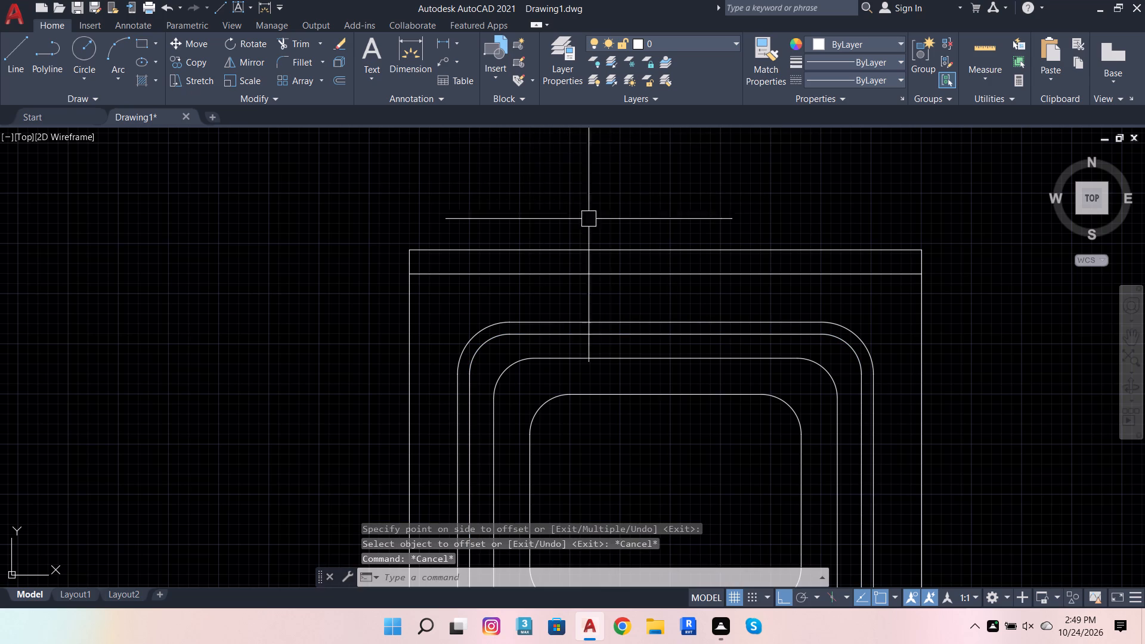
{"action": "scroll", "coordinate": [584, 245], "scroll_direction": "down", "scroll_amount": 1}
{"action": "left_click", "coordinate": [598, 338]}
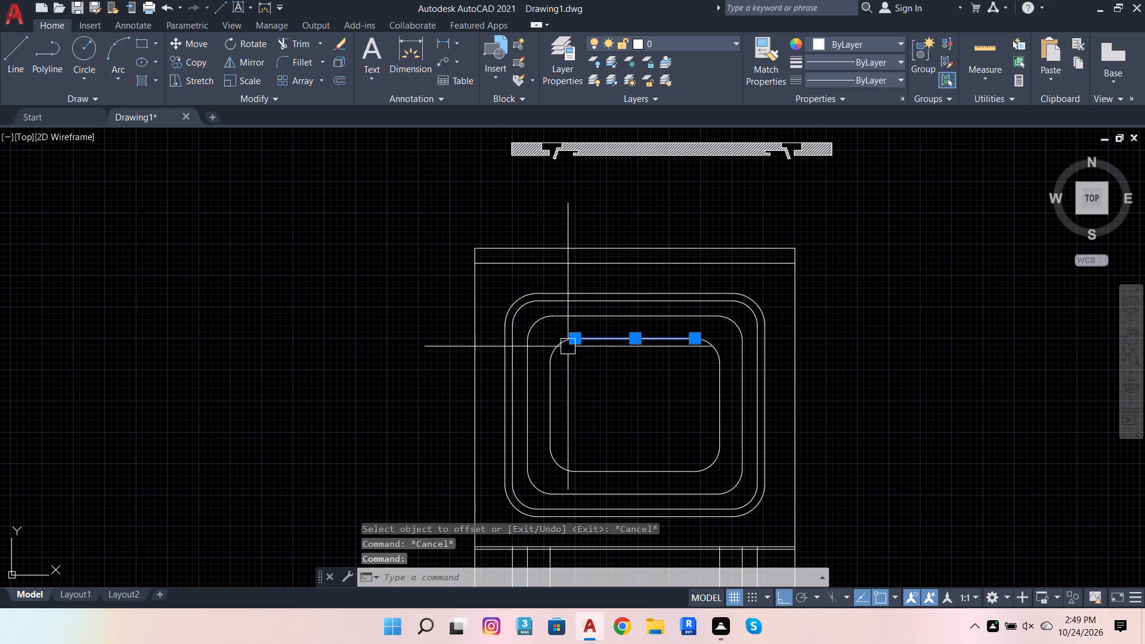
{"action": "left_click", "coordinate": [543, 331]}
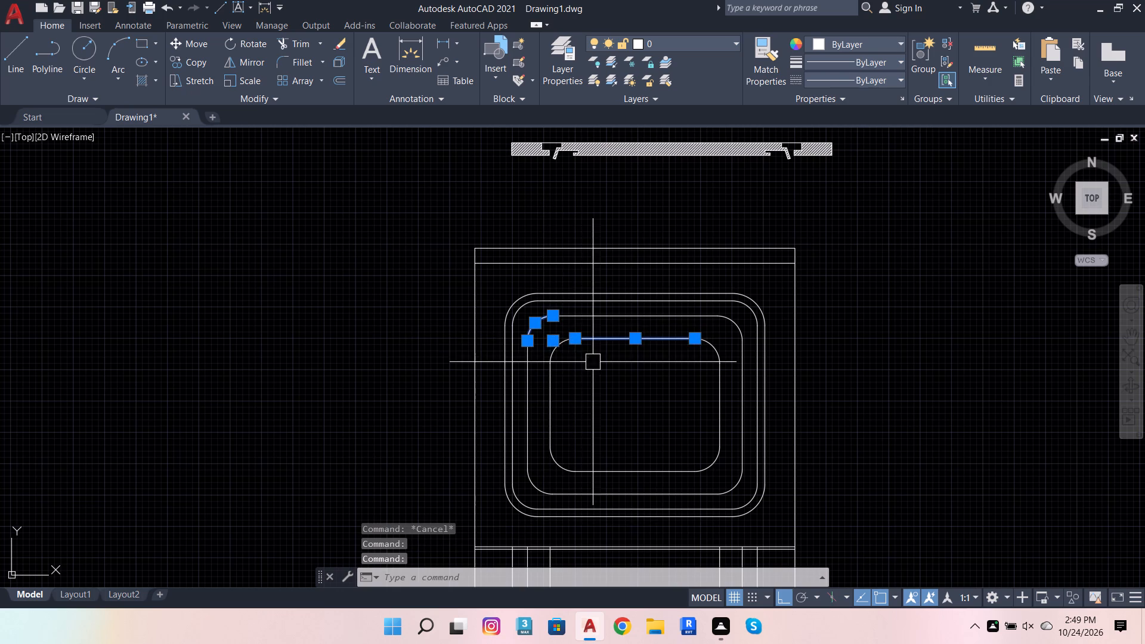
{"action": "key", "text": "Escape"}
Join the four lines and four corner arcs of the innermost nested frame into a single polyline.
{"action": "left_click", "coordinate": [540, 336]}
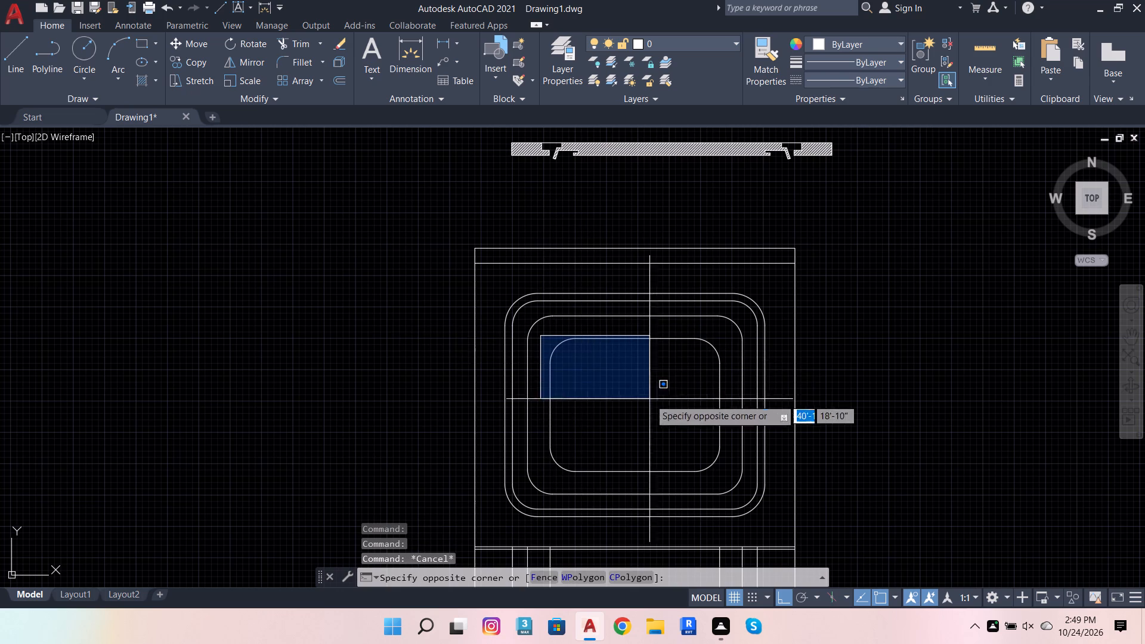
{"action": "left_click", "coordinate": [733, 481]}
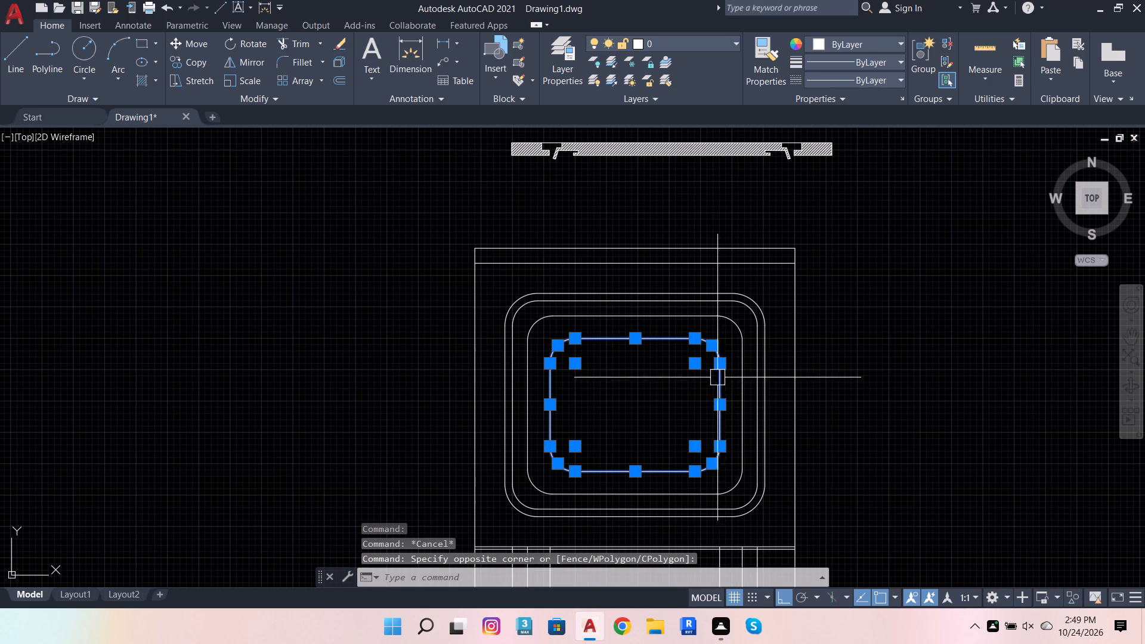
{"action": "key", "text": "j"}
{"action": "key", "text": "Return"}
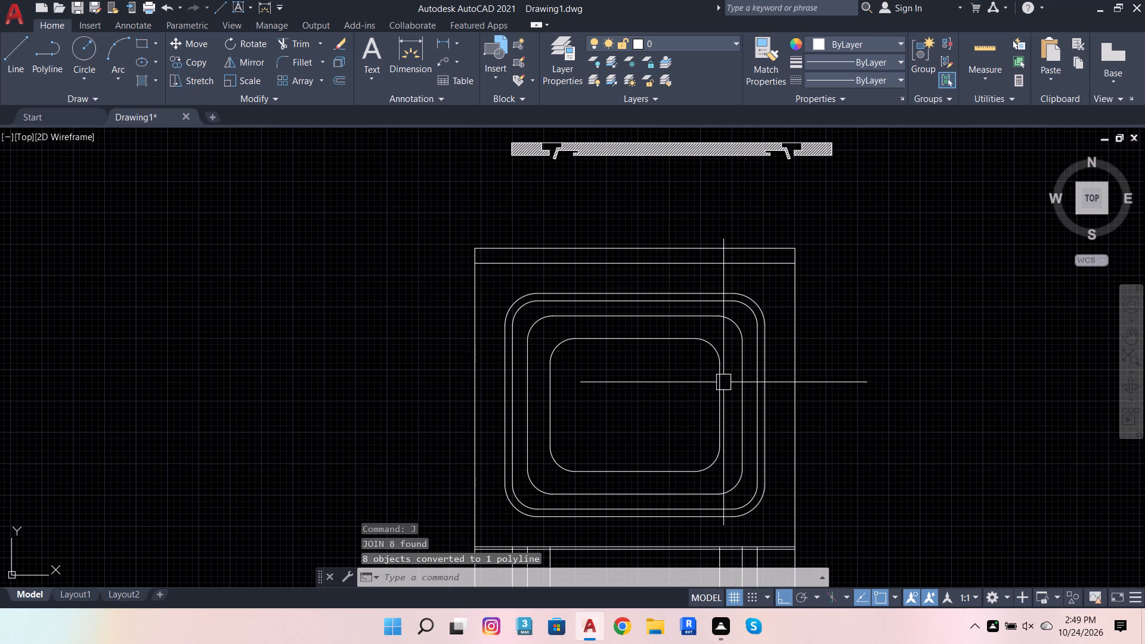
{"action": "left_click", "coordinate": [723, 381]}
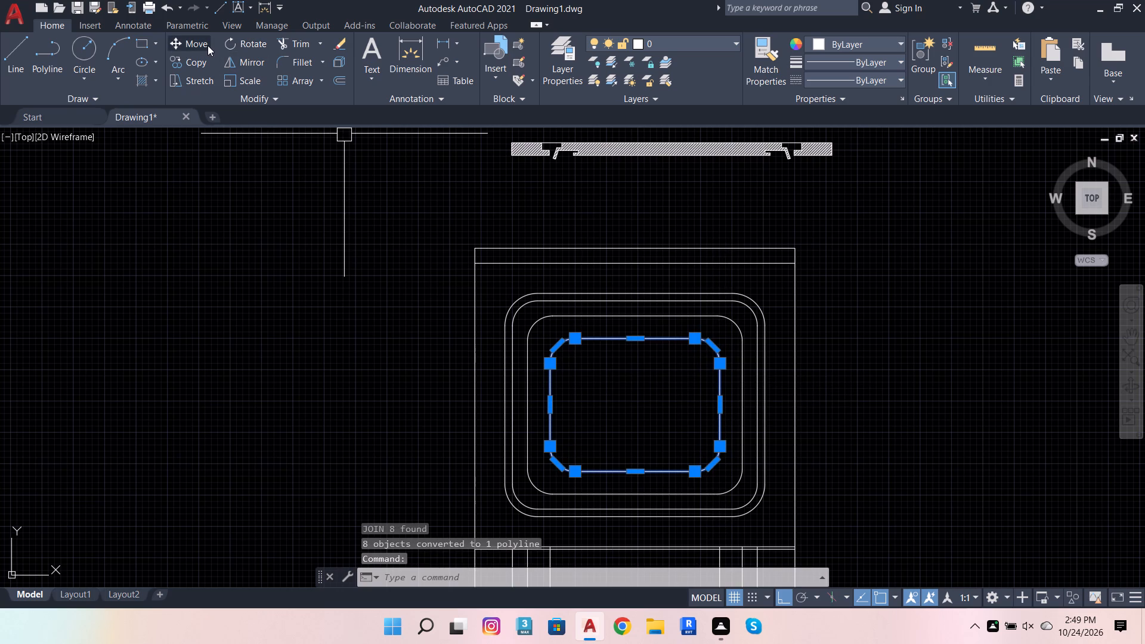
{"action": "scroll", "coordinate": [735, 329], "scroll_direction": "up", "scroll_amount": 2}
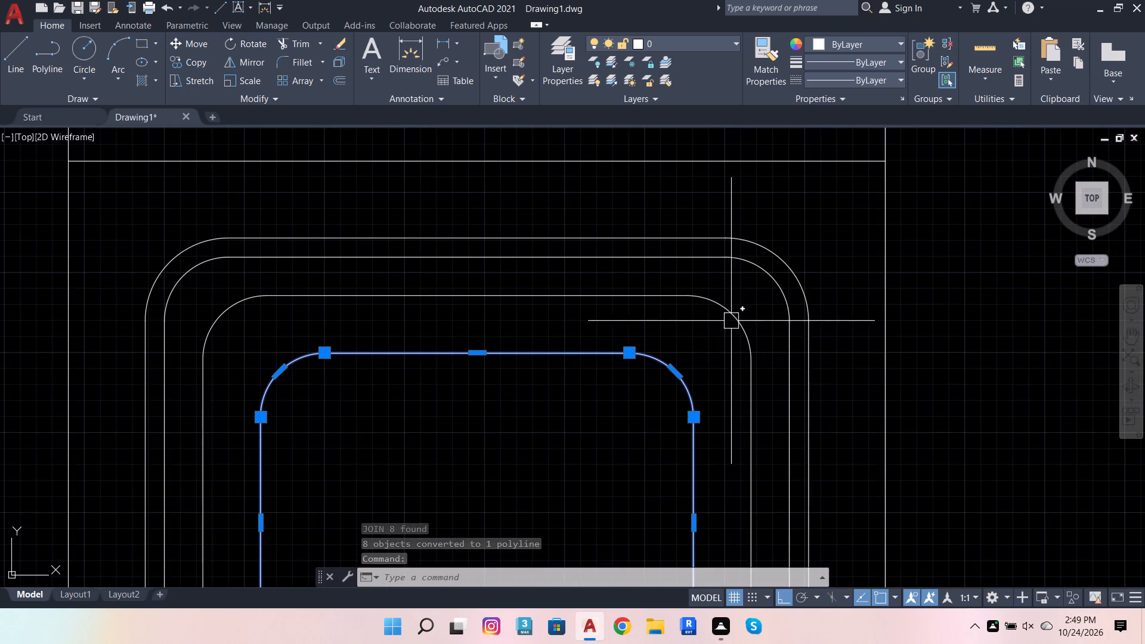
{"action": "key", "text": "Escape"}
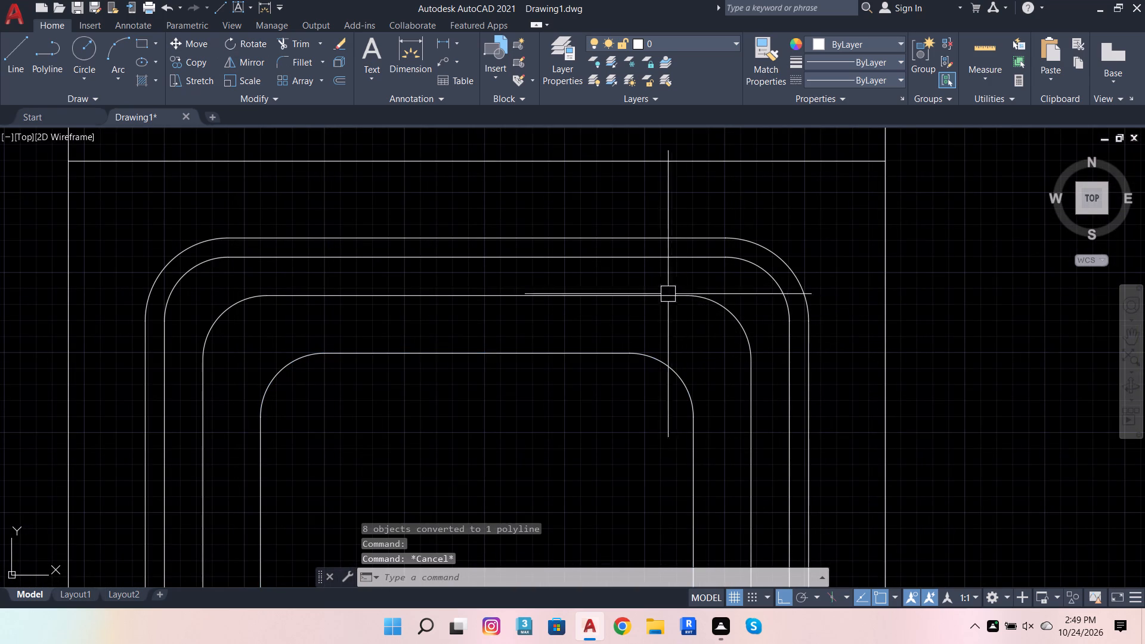
Join the four lines and four corner arcs of the middle nested frame into a single polyline.
{"action": "left_click", "coordinate": [711, 297]}
{"action": "left_click", "coordinate": [668, 302]}
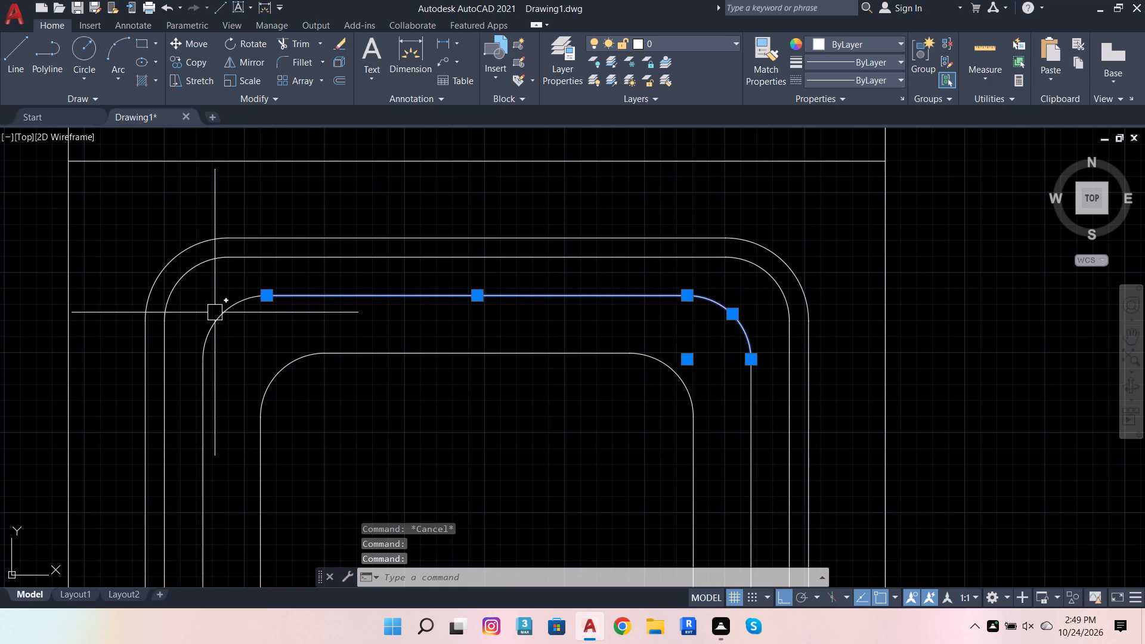
{"action": "left_click", "coordinate": [215, 312]}
{"action": "scroll", "coordinate": [293, 298], "scroll_direction": "down", "scroll_amount": 2}
{"action": "scroll", "coordinate": [251, 358], "scroll_direction": "up", "scroll_amount": 1}
{"action": "left_click", "coordinate": [258, 353]}
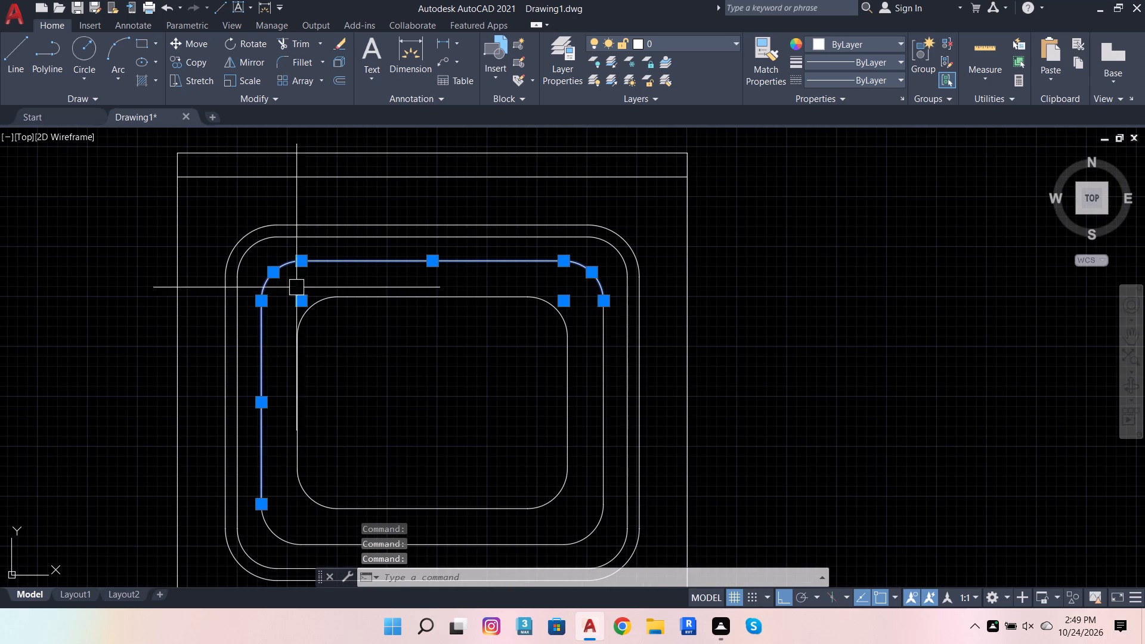
{"action": "scroll", "coordinate": [307, 282], "scroll_direction": "down", "scroll_amount": 2}
{"action": "scroll", "coordinate": [290, 373], "scroll_direction": "up", "scroll_amount": 3}
{"action": "left_click", "coordinate": [289, 391]}
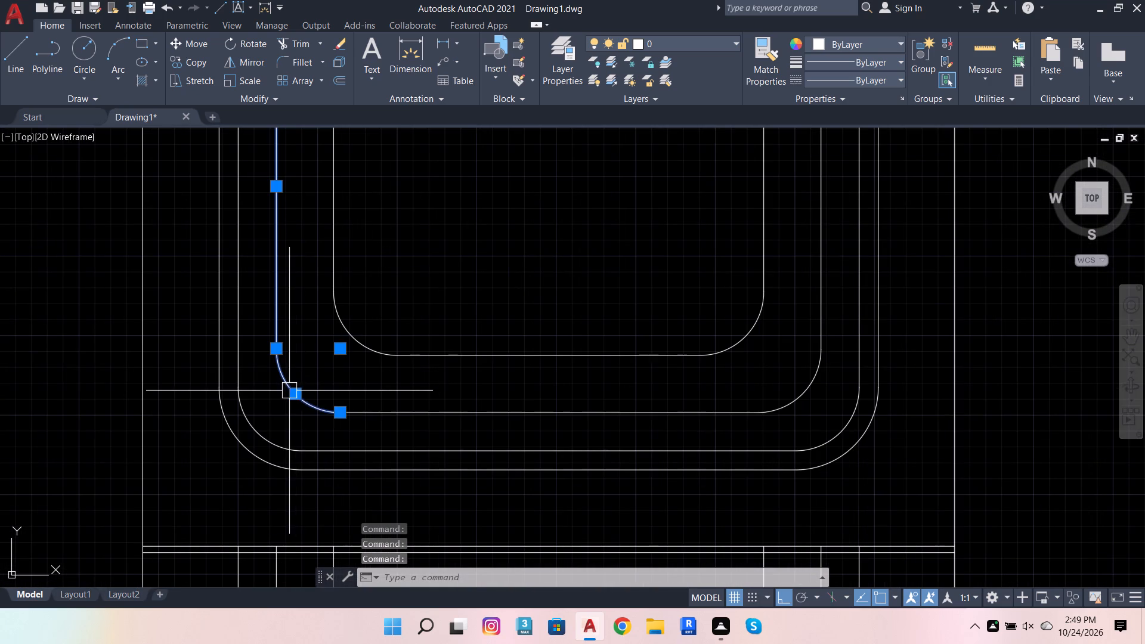
{"action": "left_click", "coordinate": [397, 410]}
{"action": "left_click", "coordinate": [803, 388]}
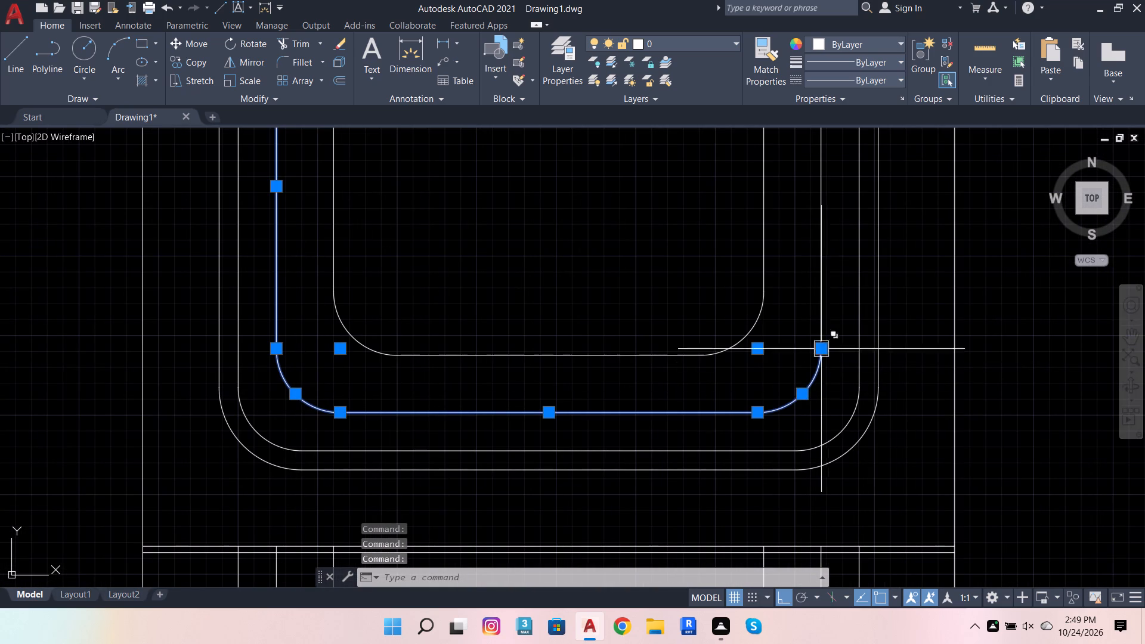
{"action": "left_click", "coordinate": [827, 306]}
{"action": "scroll", "coordinate": [843, 370], "scroll_direction": "down", "scroll_amount": 2}
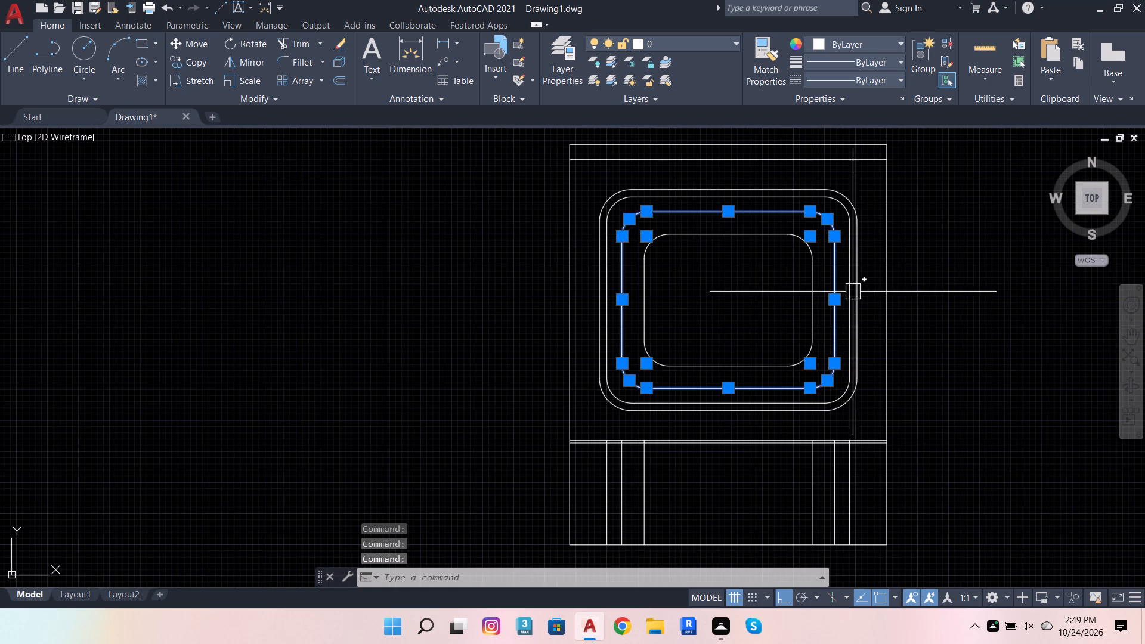
{"action": "left_click", "coordinate": [783, 208]}
{"action": "key", "text": "j"}
{"action": "key", "text": "Return"}
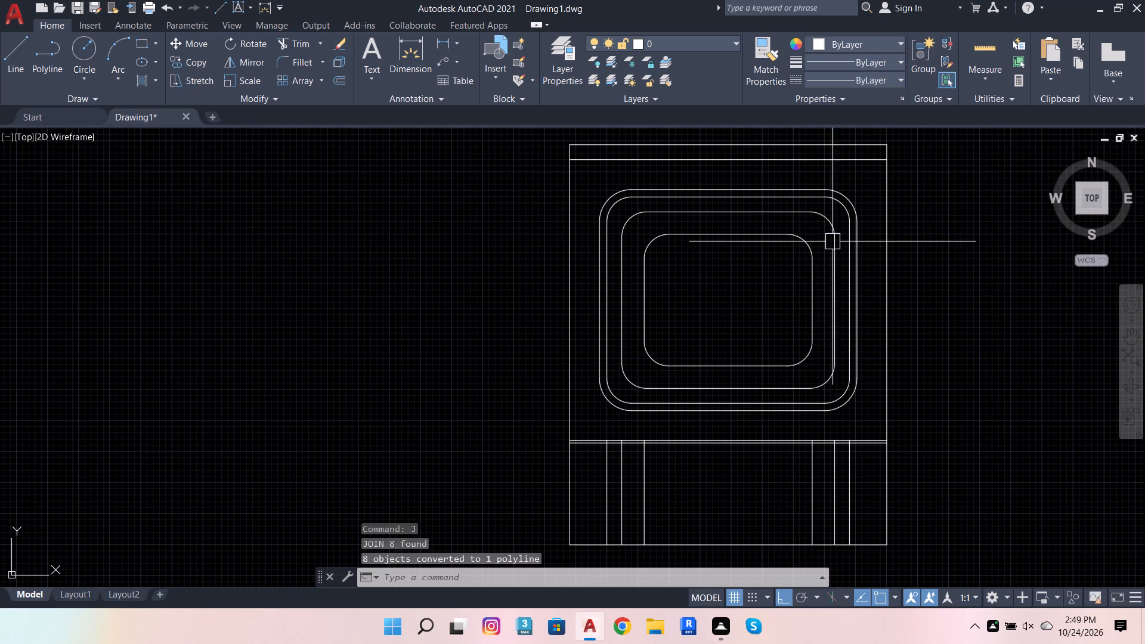
Offset the middle and the innermost nested frames 2" inward and end the Offset command.
{"action": "left_click", "coordinate": [836, 243]}
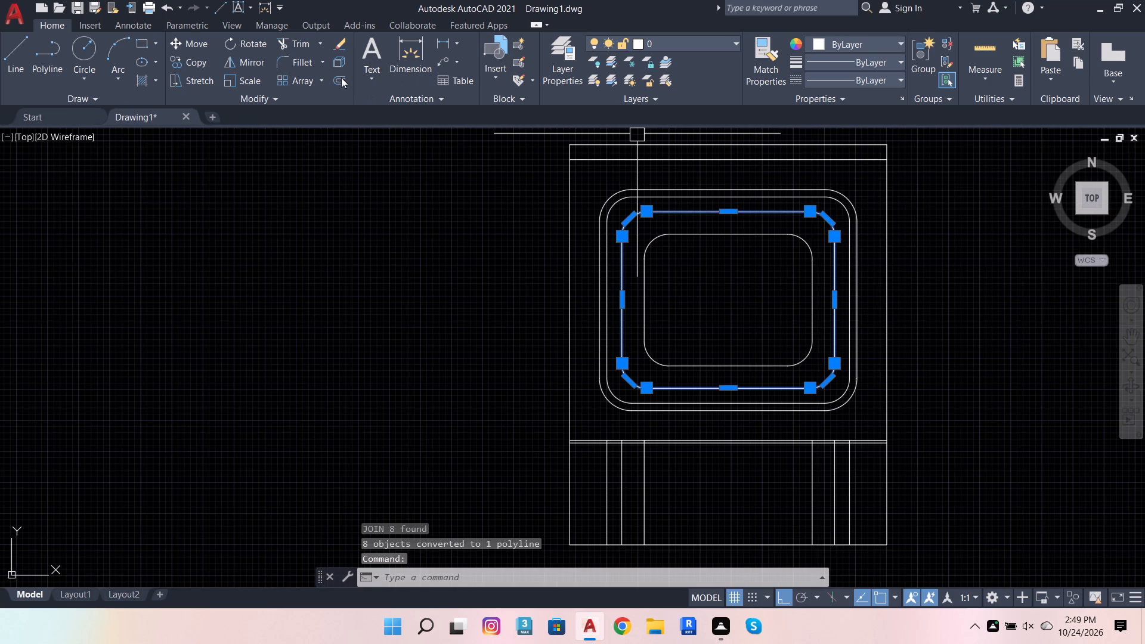
{"action": "left_click", "coordinate": [343, 79]}
{"action": "left_click", "coordinate": [657, 212]}
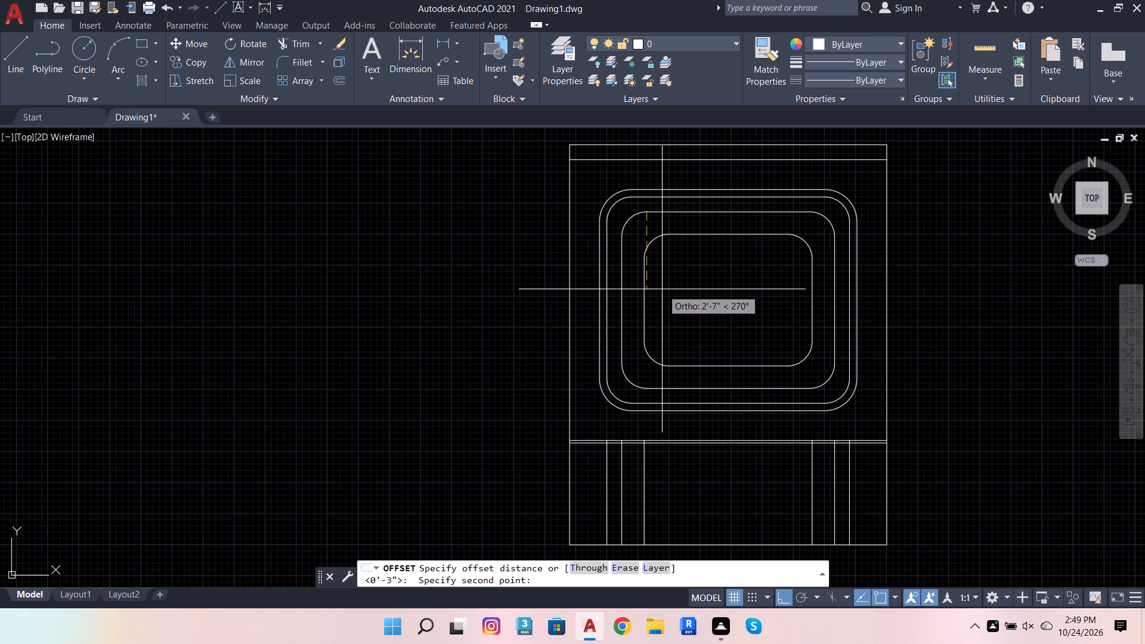
{"action": "key", "text": "2"}
{"action": "key", "text": "Return"}
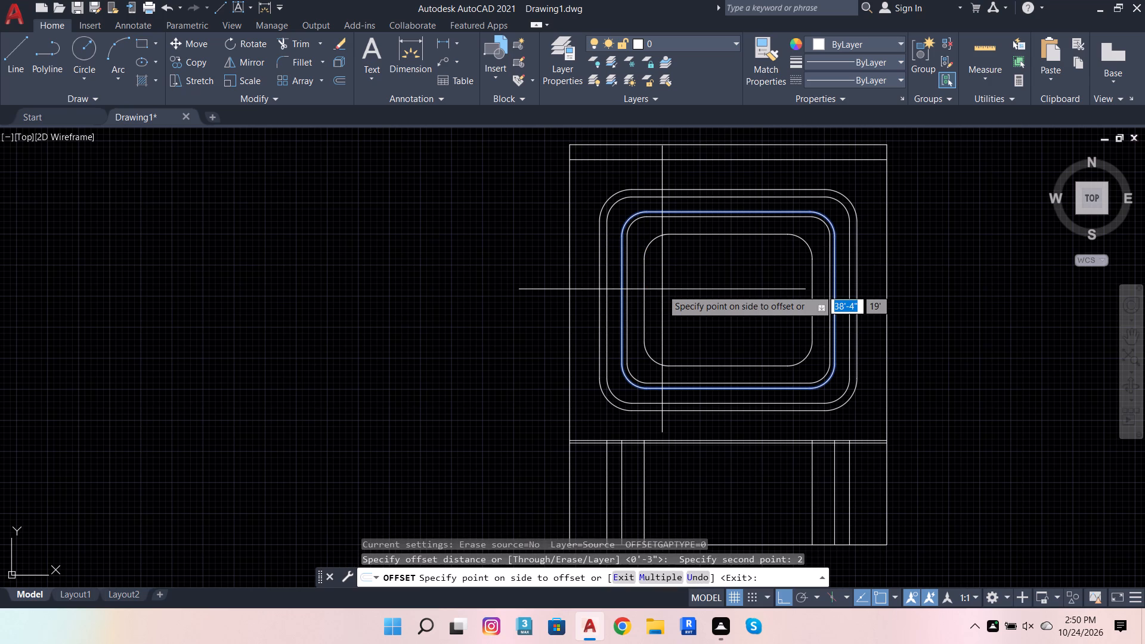
{"action": "left_click", "coordinate": [662, 289]}
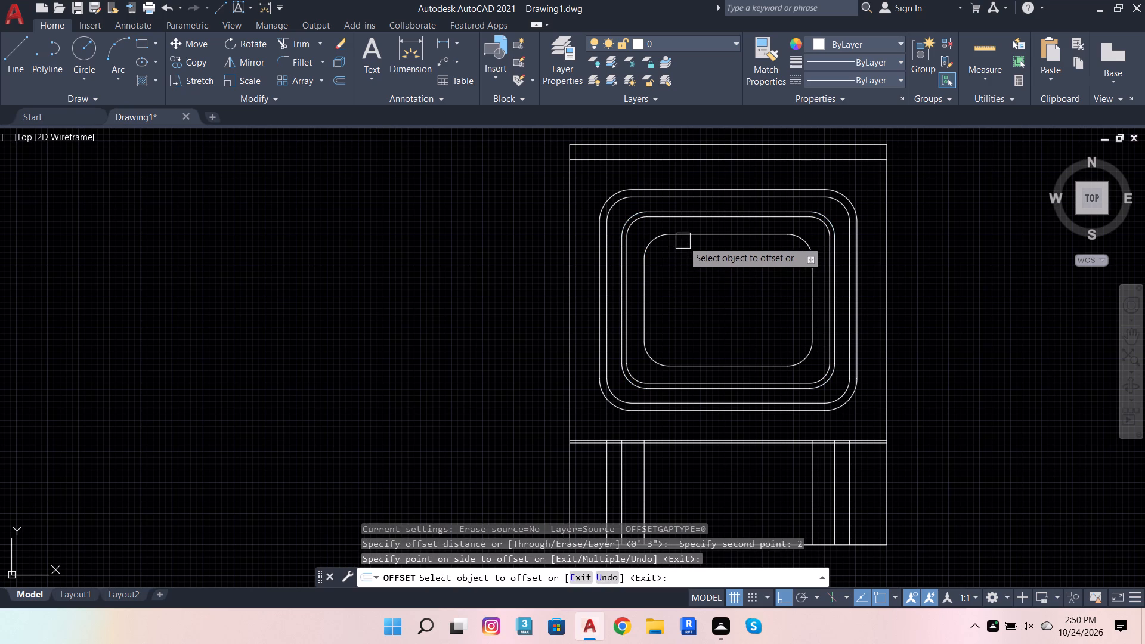
{"action": "left_click", "coordinate": [688, 239]}
{"action": "left_click", "coordinate": [696, 264]}
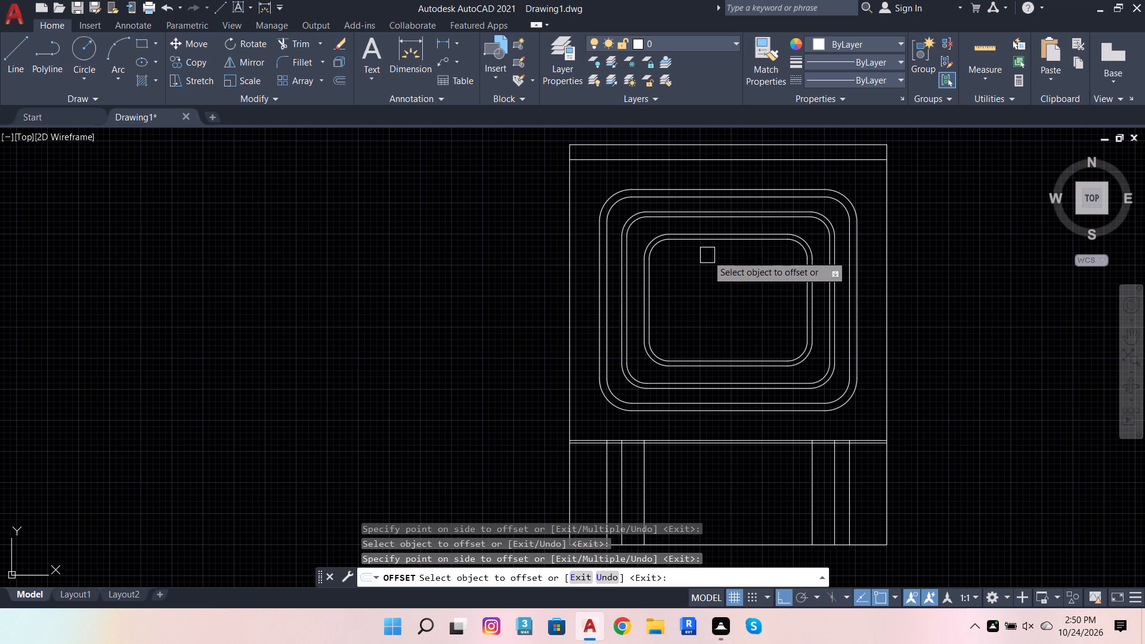
{"action": "key", "text": "Escape"}
Delete the original innermost frame, leaving only its inward offset copy.
{"action": "scroll", "coordinate": [707, 222], "scroll_direction": "up", "scroll_amount": 1}
{"action": "left_click", "coordinate": [729, 241]}
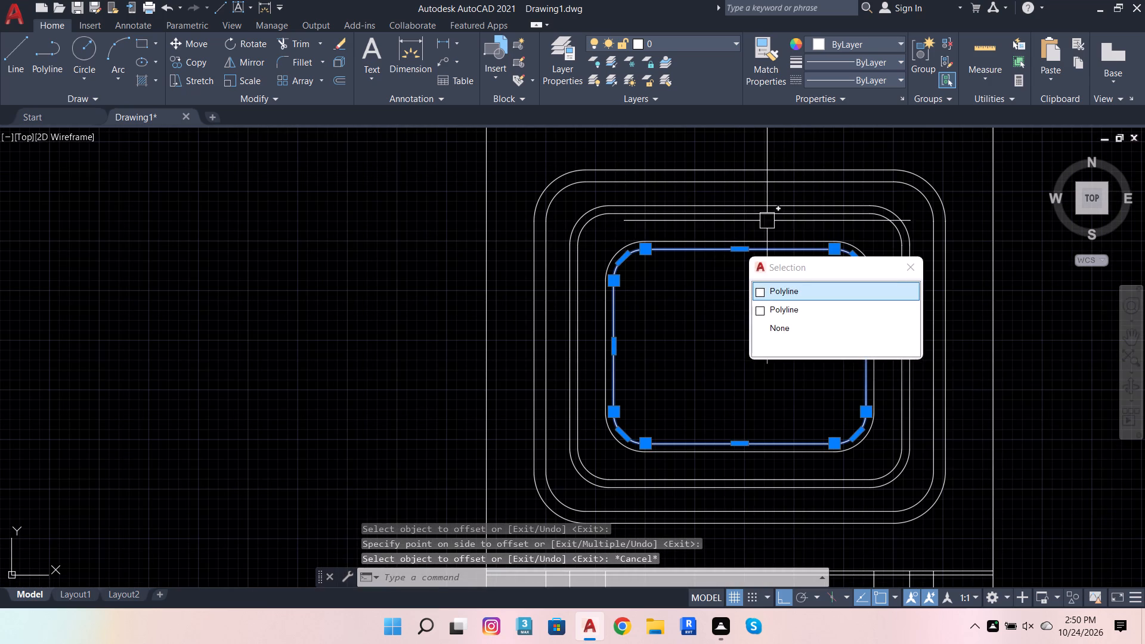
{"action": "key", "text": "Escape"}
{"action": "left_click", "coordinate": [726, 241]}
{"action": "key", "text": "Escape"}
{"action": "left_click", "coordinate": [731, 236]}
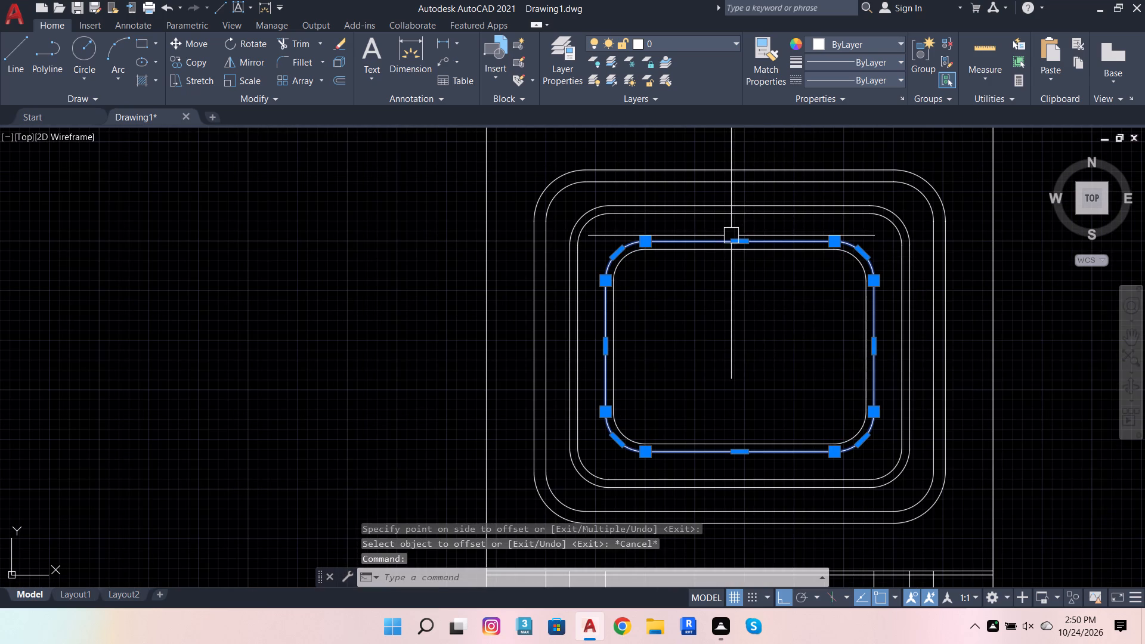
{"action": "key", "text": "shift+Delete"}
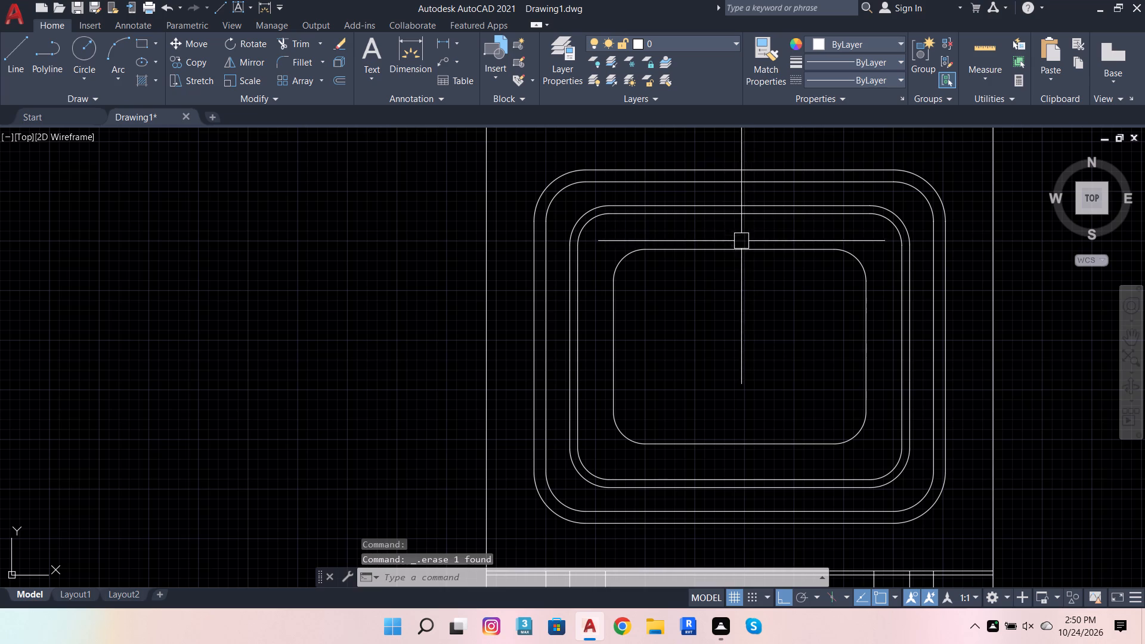
Add a horizontal dimension between the upper-left arc ends of the middle frame's inner offset and the innermost frame.
{"action": "left_click", "coordinate": [409, 57]}
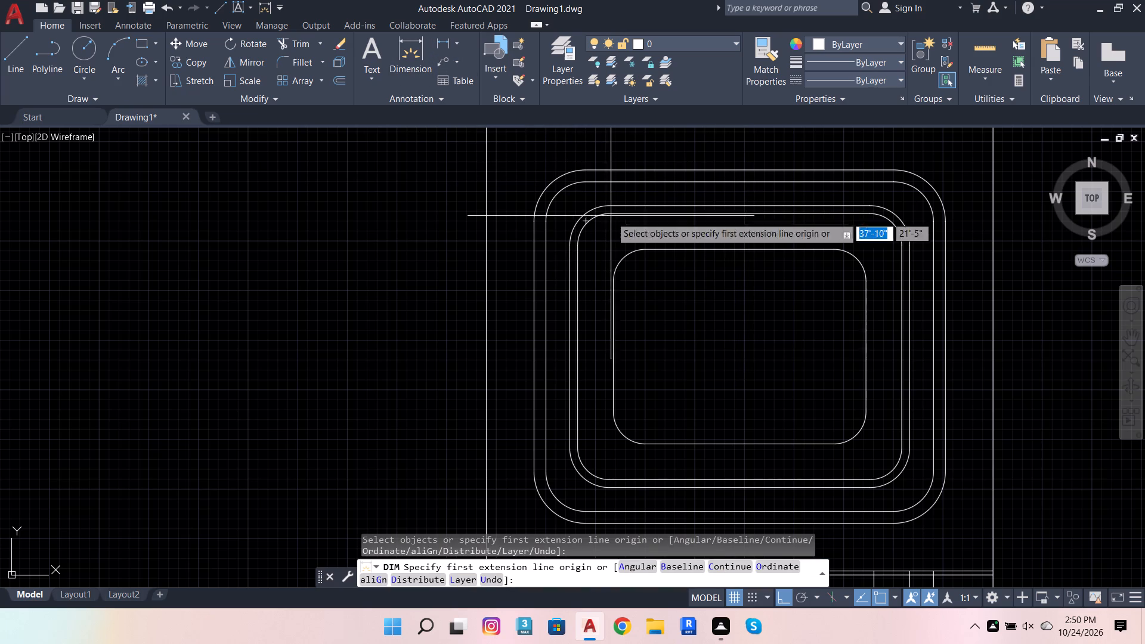
{"action": "left_click", "coordinate": [612, 210]}
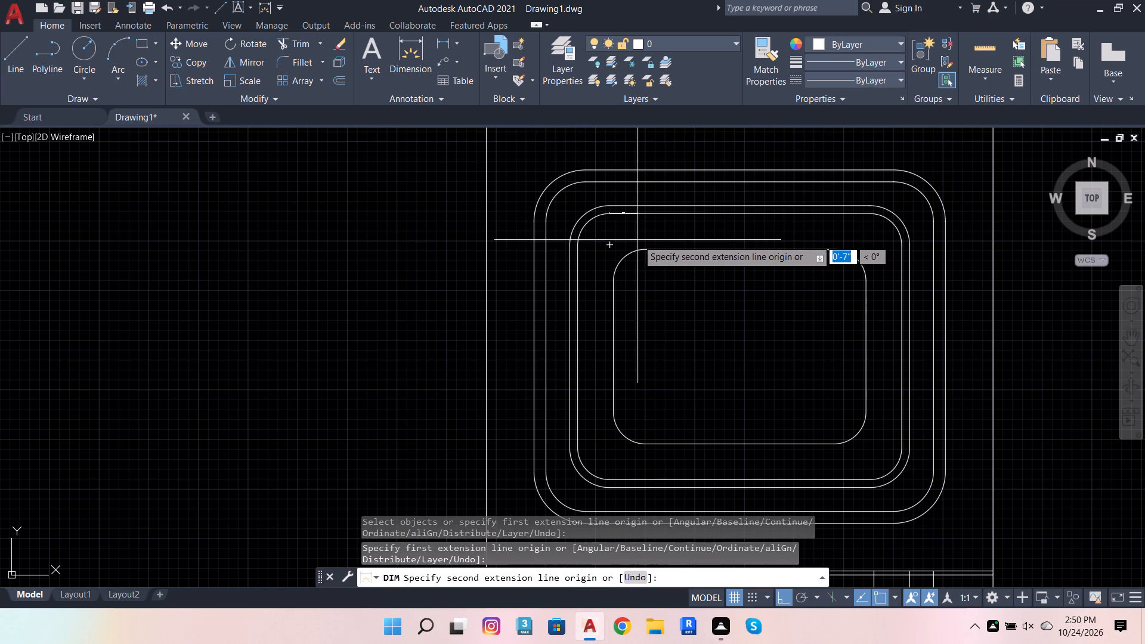
{"action": "left_click", "coordinate": [645, 249]}
{"action": "scroll", "coordinate": [629, 231], "scroll_direction": "up", "scroll_amount": 2}
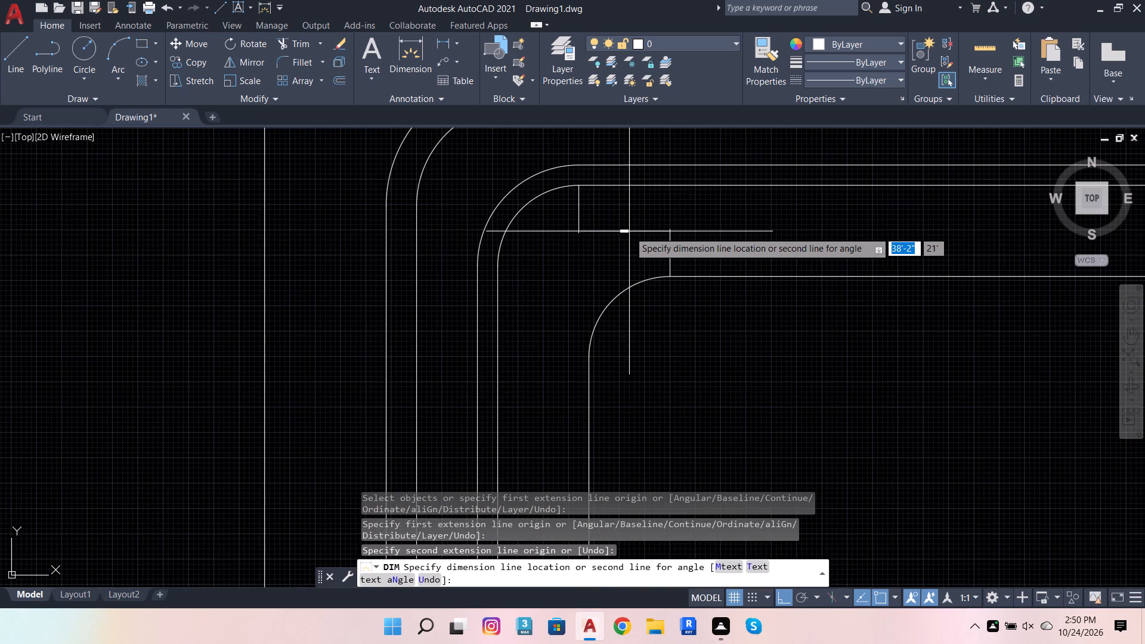
{"action": "scroll", "coordinate": [624, 233], "scroll_direction": "up", "scroll_amount": 3}
{"action": "left_click", "coordinate": [624, 233]}
{"action": "key", "text": "Escape"}
{"action": "key", "text": "Escape"}
{"action": "key", "text": "Escape"}
{"action": "key", "text": "Escape"}
{"action": "key", "text": "Escape"}
{"action": "scroll", "coordinate": [615, 306], "scroll_direction": "down", "scroll_amount": 2}
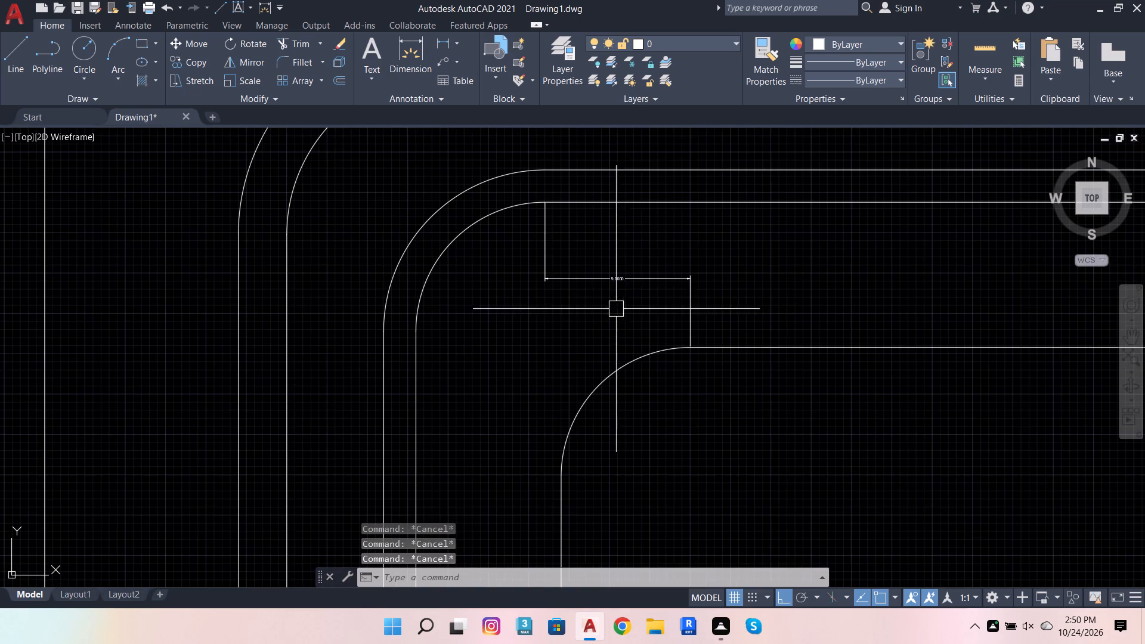
Set the Standard dimension style's primary units to Architectural format with 0'-0" precision.
{"action": "type", "text": "dim"}
{"action": "left_click", "coordinate": [803, 326]}
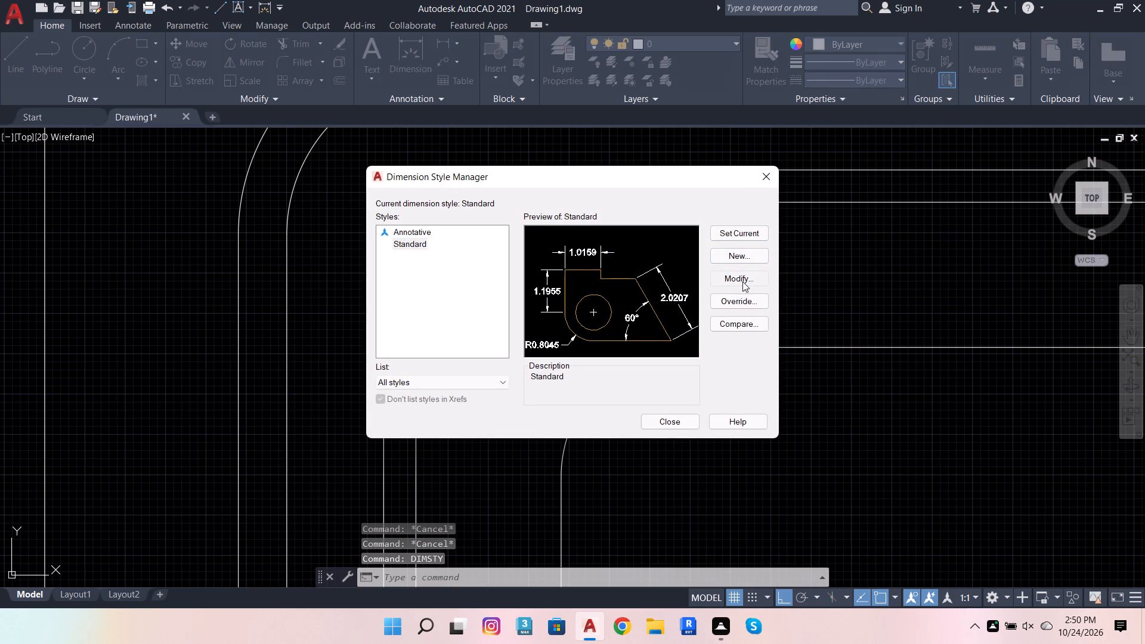
{"action": "left_click", "coordinate": [742, 281]}
{"action": "left_click", "coordinate": [544, 150]}
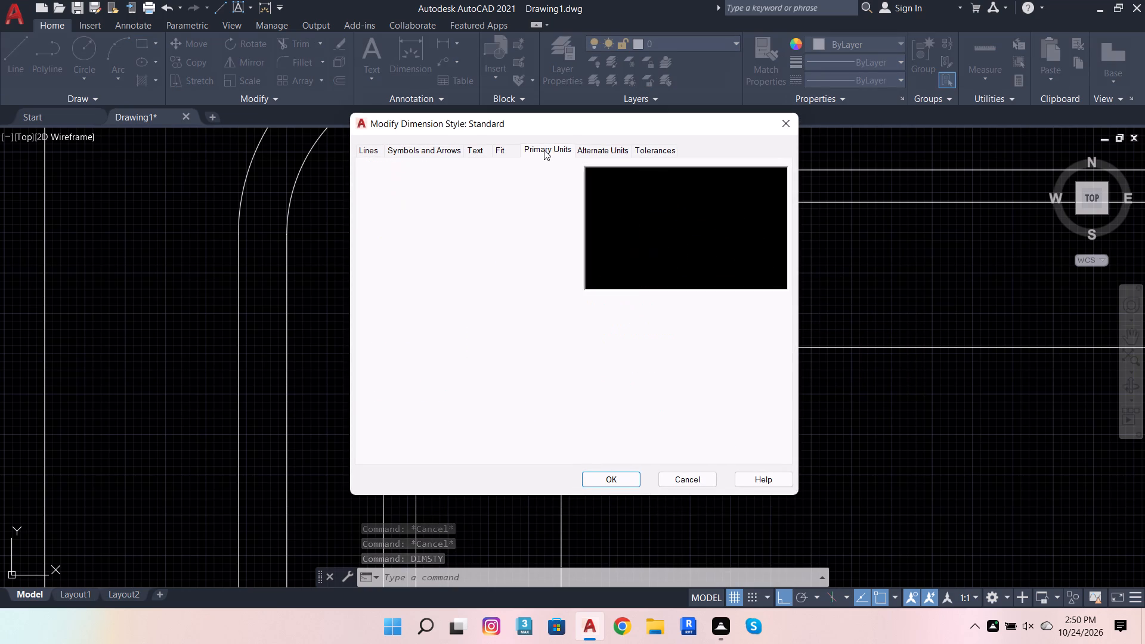
{"action": "left_click", "coordinate": [539, 177]}
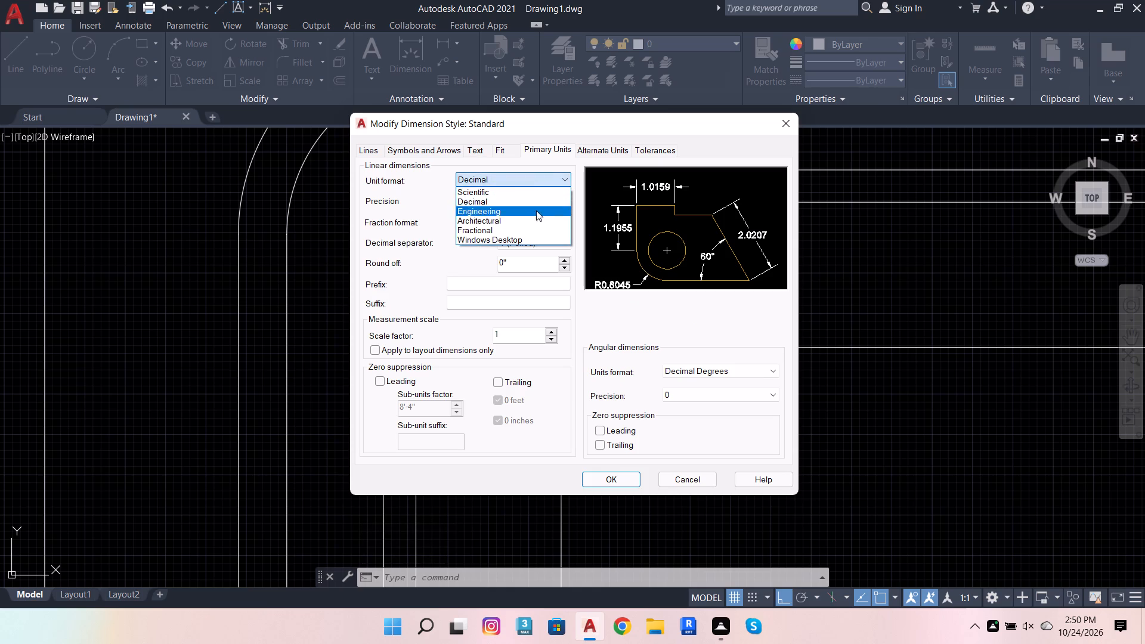
{"action": "left_click", "coordinate": [536, 221]}
{"action": "left_click", "coordinate": [539, 193]}
{"action": "left_click", "coordinate": [541, 200]}
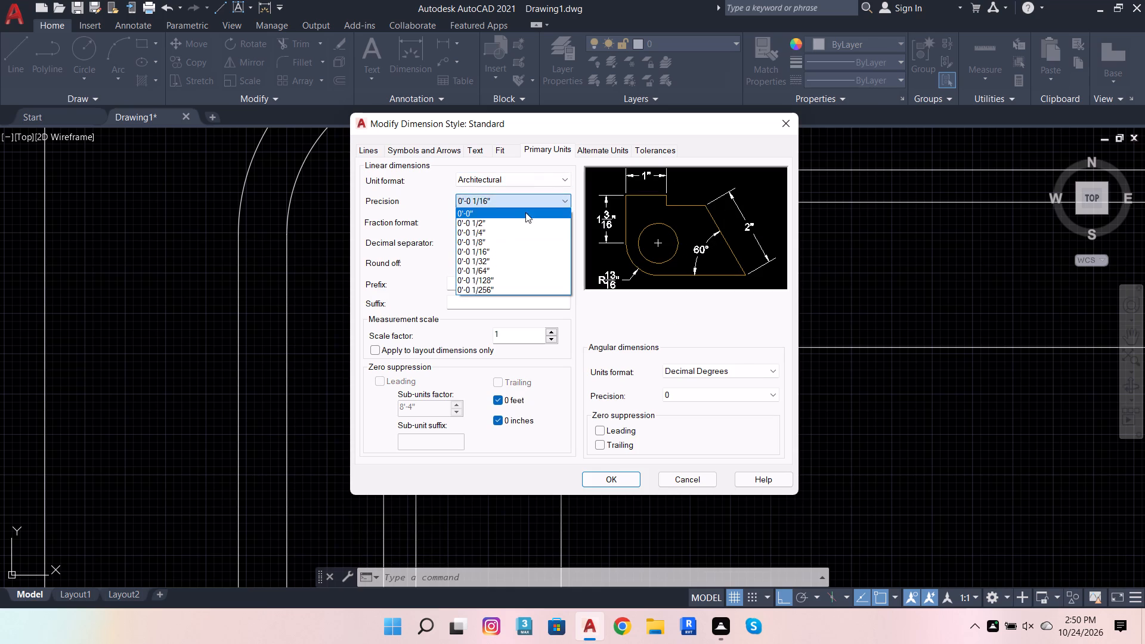
{"action": "left_click", "coordinate": [516, 212]}
Set the Standard dimension style's text height to 4" and its arrow size to 1".
{"action": "left_click", "coordinate": [482, 148]}
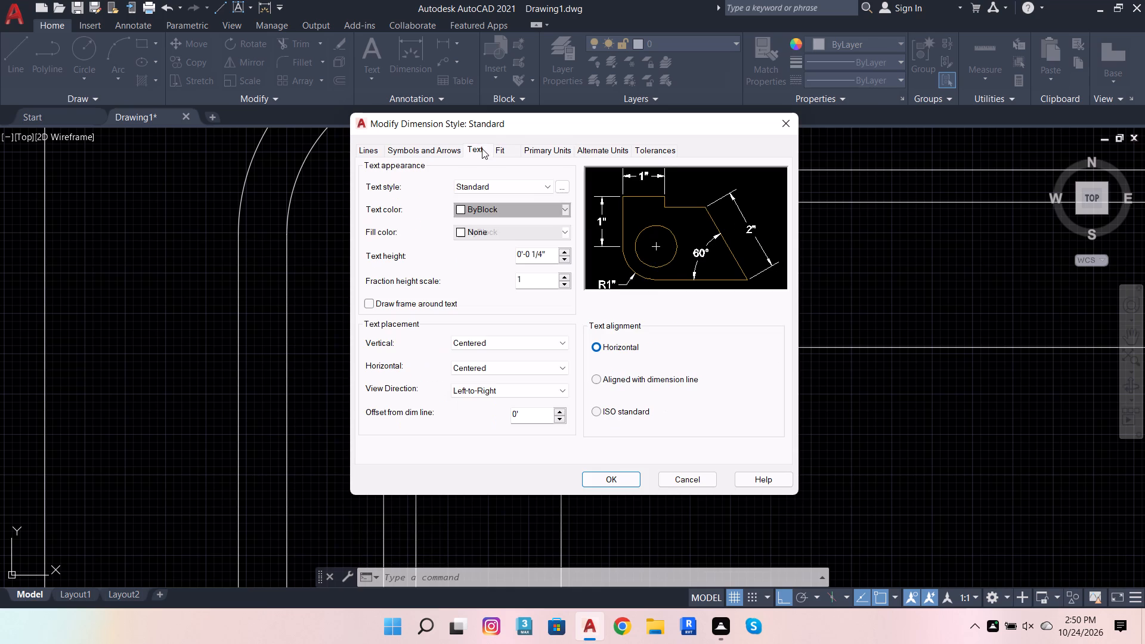
{"action": "left_click_drag", "start_coordinate": [551, 250], "coordinate": [163, 240]}
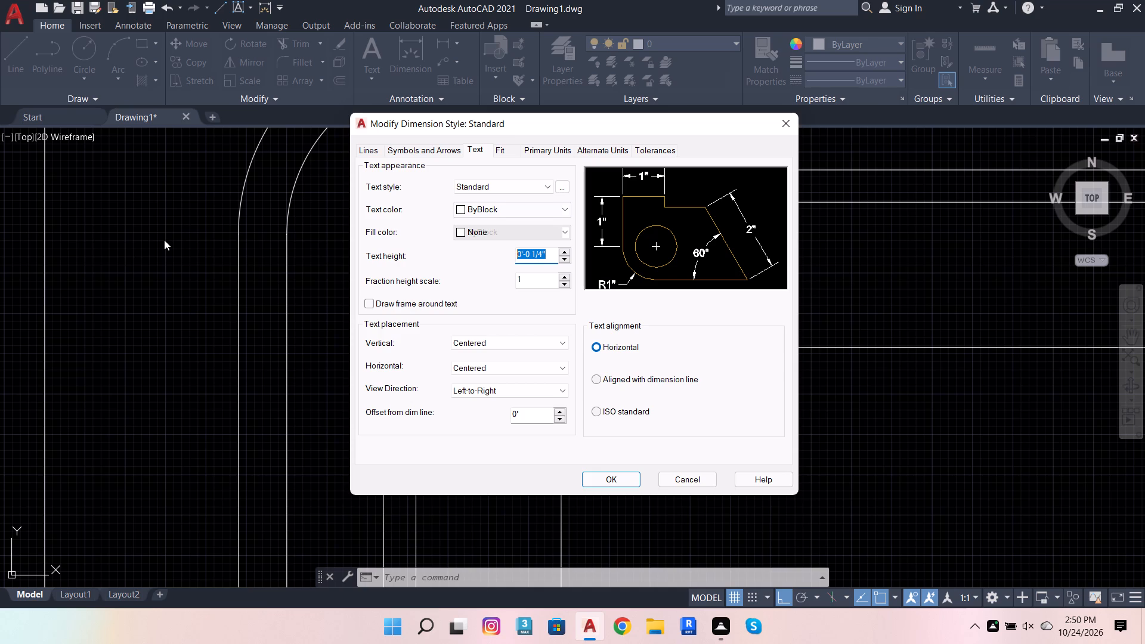
{"action": "key", "text": "4"}
{"action": "key", "text": "Return"}
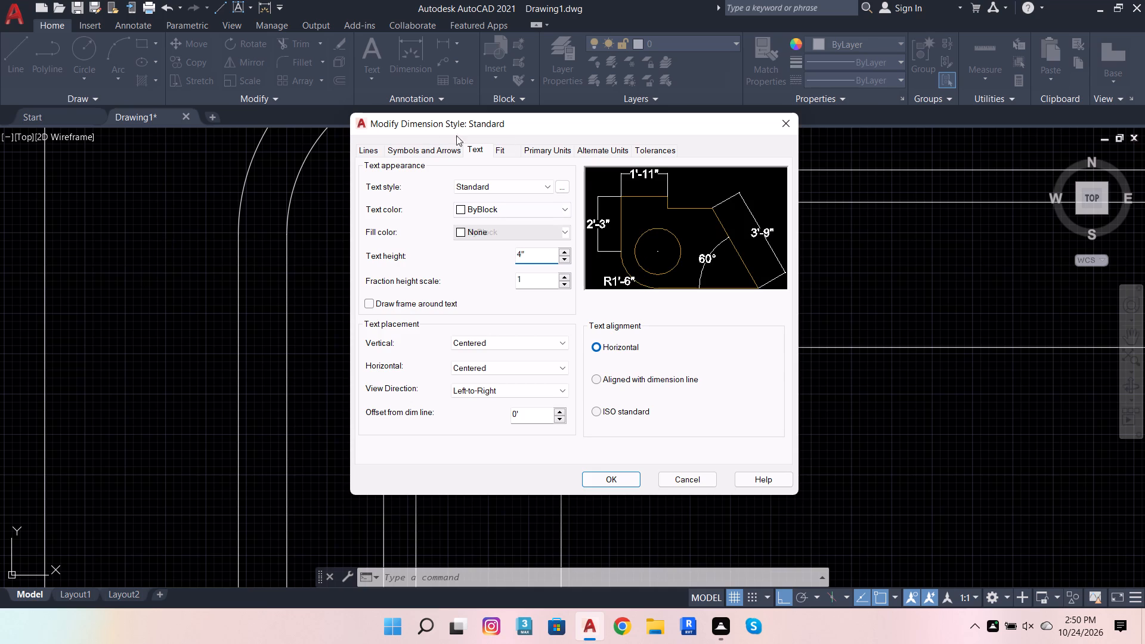
{"action": "left_click", "coordinate": [441, 145]}
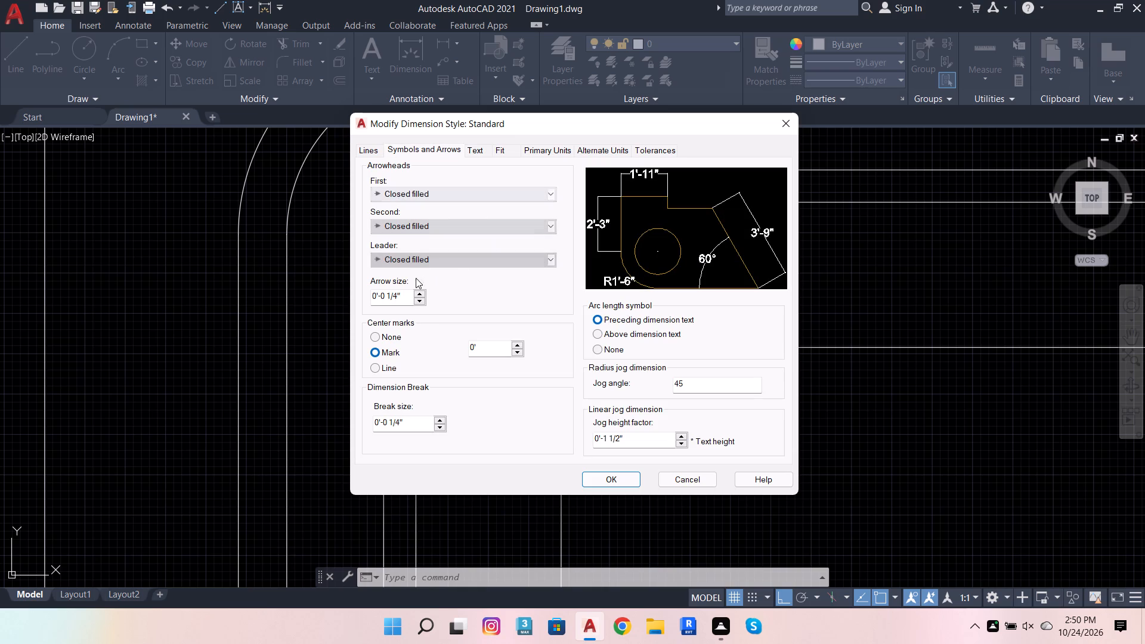
{"action": "left_click_drag", "start_coordinate": [404, 295], "coordinate": [358, 288]}
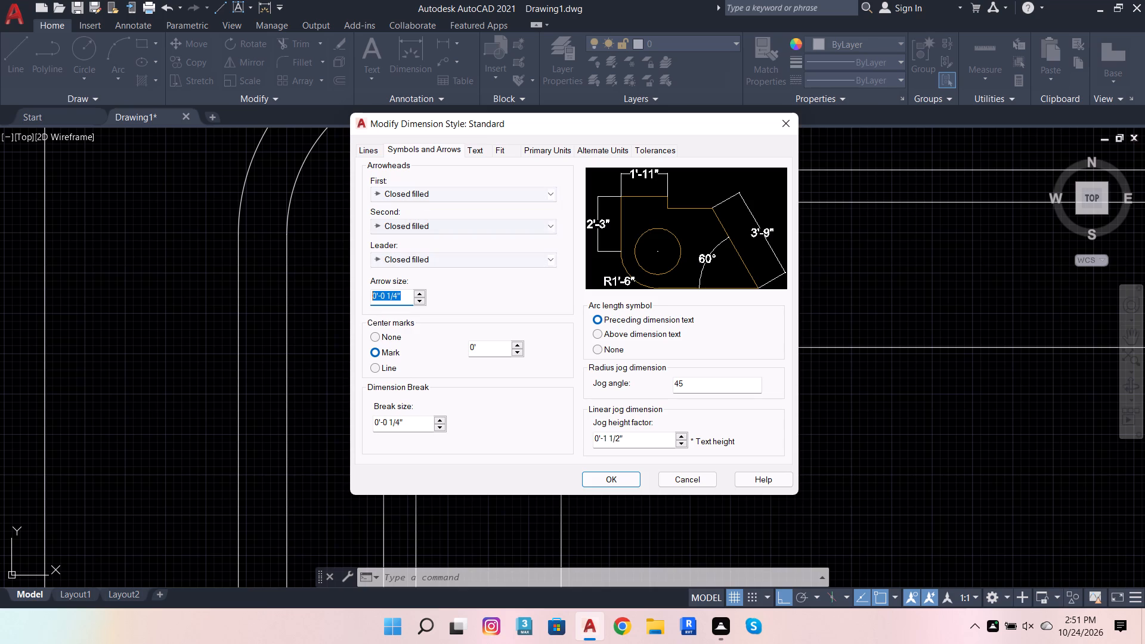
{"action": "key", "text": "1"}
{"action": "key", "text": "Return"}
Align the Standard style's dimension text with the dimension line, save the changes and make the style current.
{"action": "left_click", "coordinate": [473, 147]}
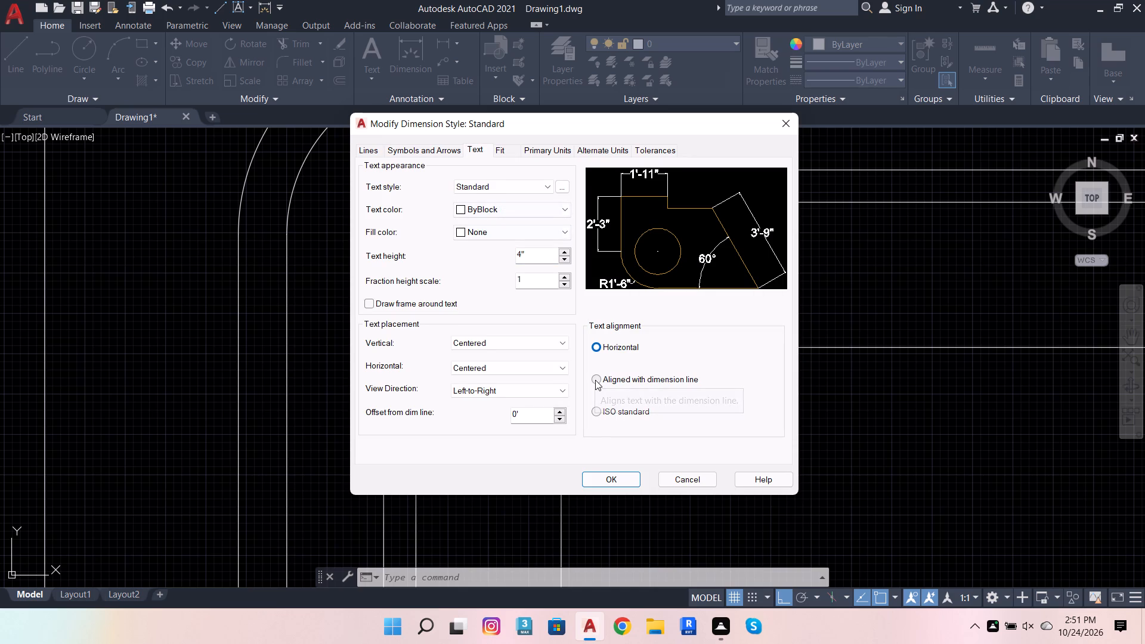
{"action": "left_click", "coordinate": [595, 379]}
{"action": "left_click", "coordinate": [614, 479]}
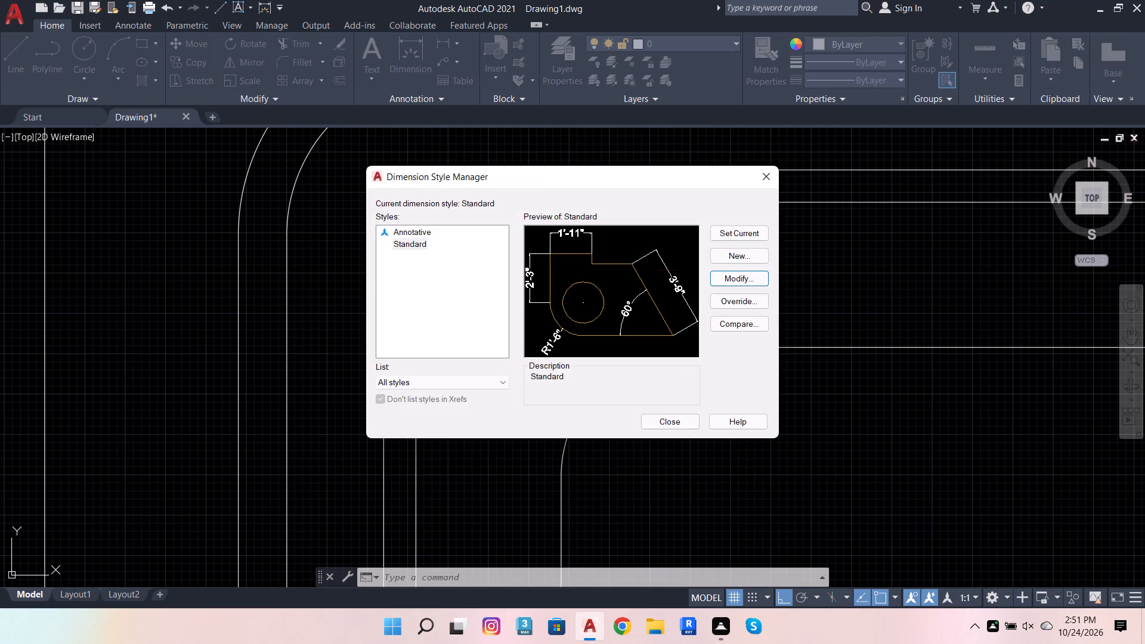
{"action": "left_click", "coordinate": [748, 236]}
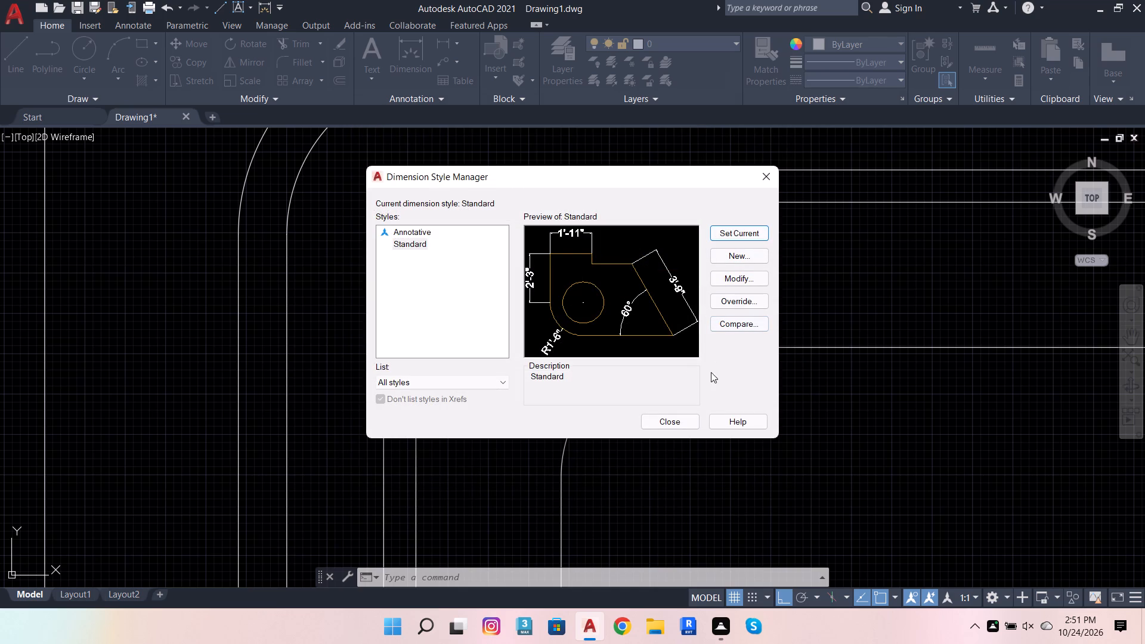
{"action": "left_click", "coordinate": [680, 419]}
Delete the 9" horizontal dimension between the middle frame's inner offset and the innermost frame.
{"action": "scroll", "coordinate": [533, 357], "scroll_direction": "down", "scroll_amount": 2}
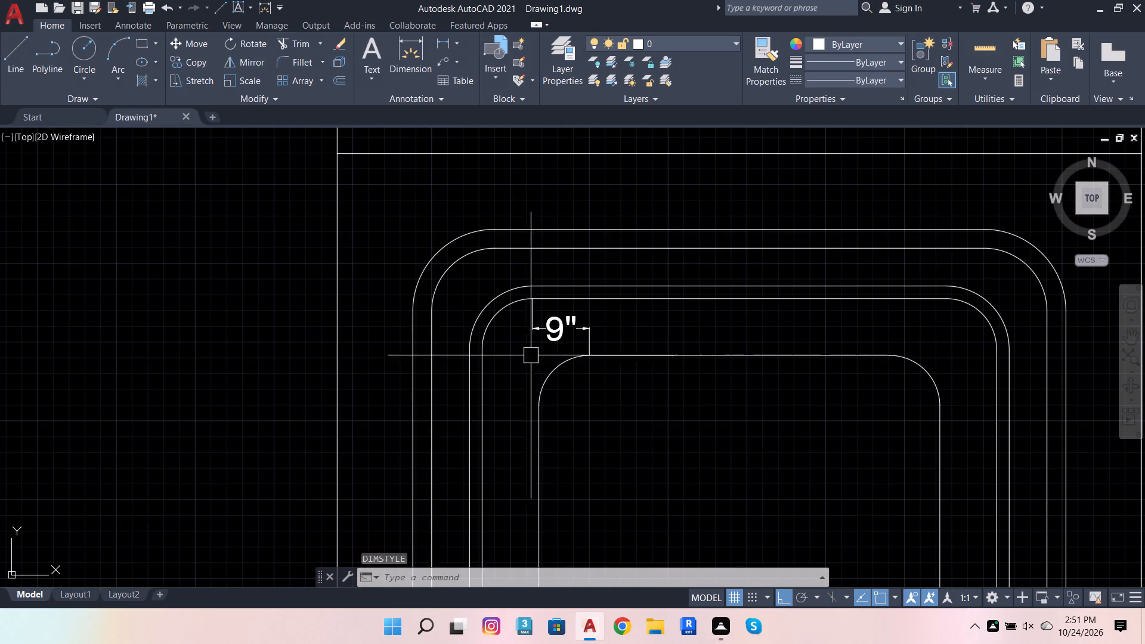
{"action": "scroll", "coordinate": [548, 337], "scroll_direction": "up", "scroll_amount": 2}
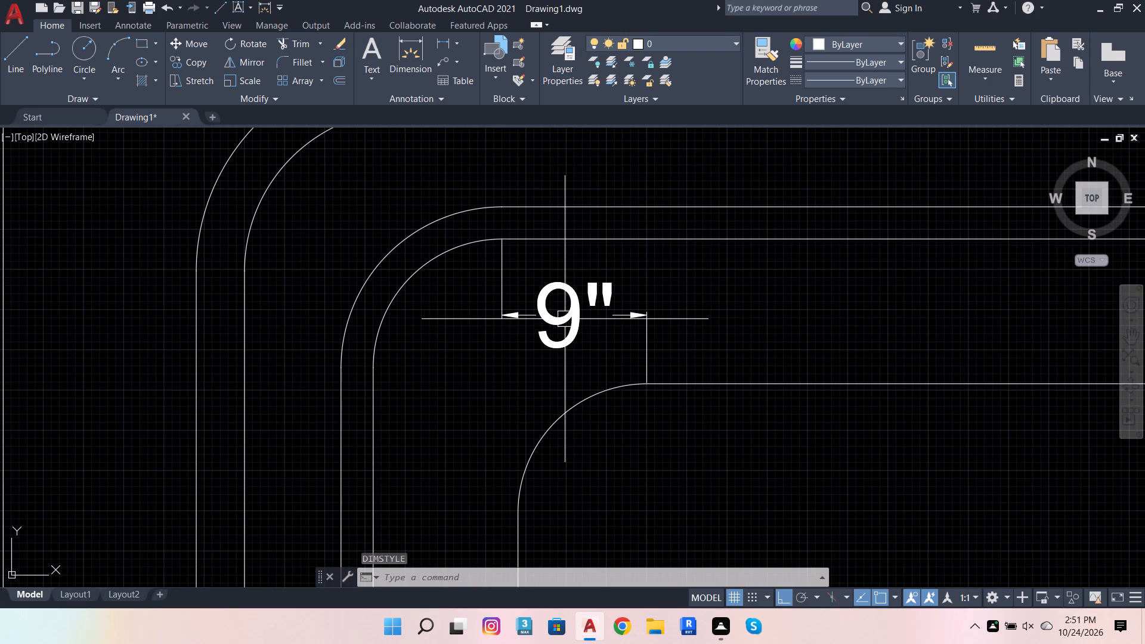
{"action": "left_click", "coordinate": [566, 319]}
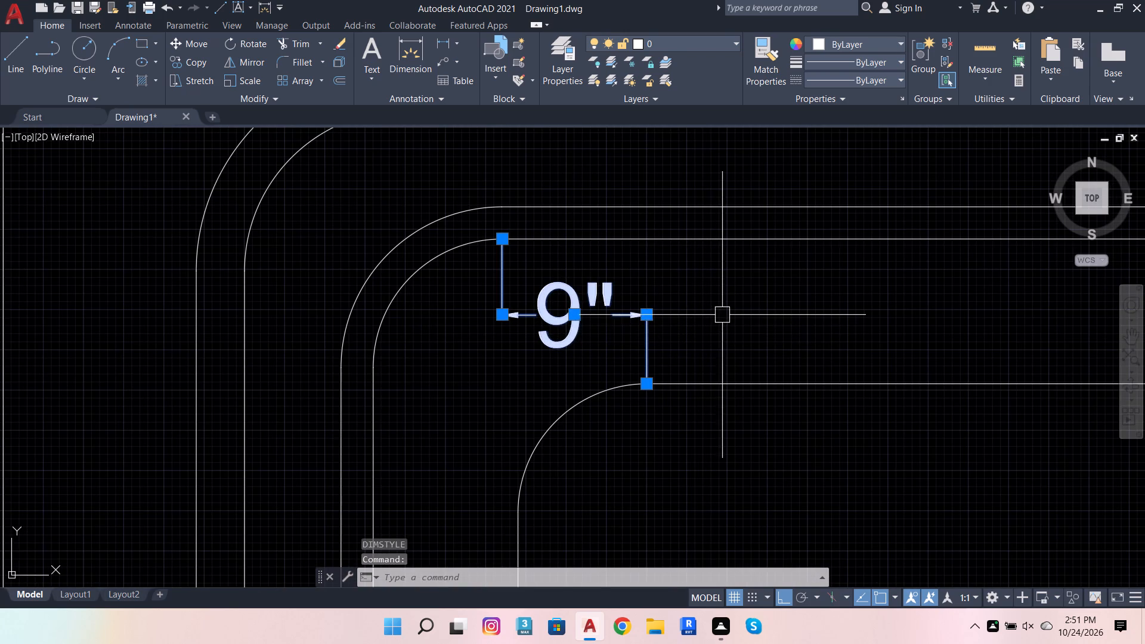
{"action": "key", "text": "shift+Delete"}
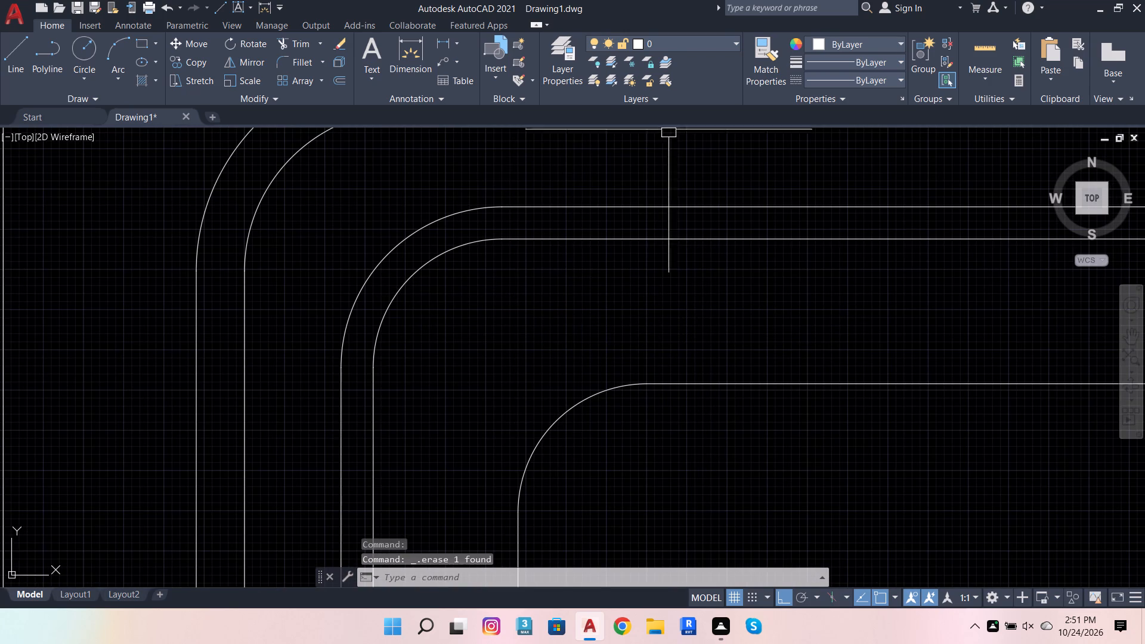
Hatch the band between the middle frame and its inner offset with the ANSI31 pattern.
{"action": "left_click", "coordinate": [144, 79]}
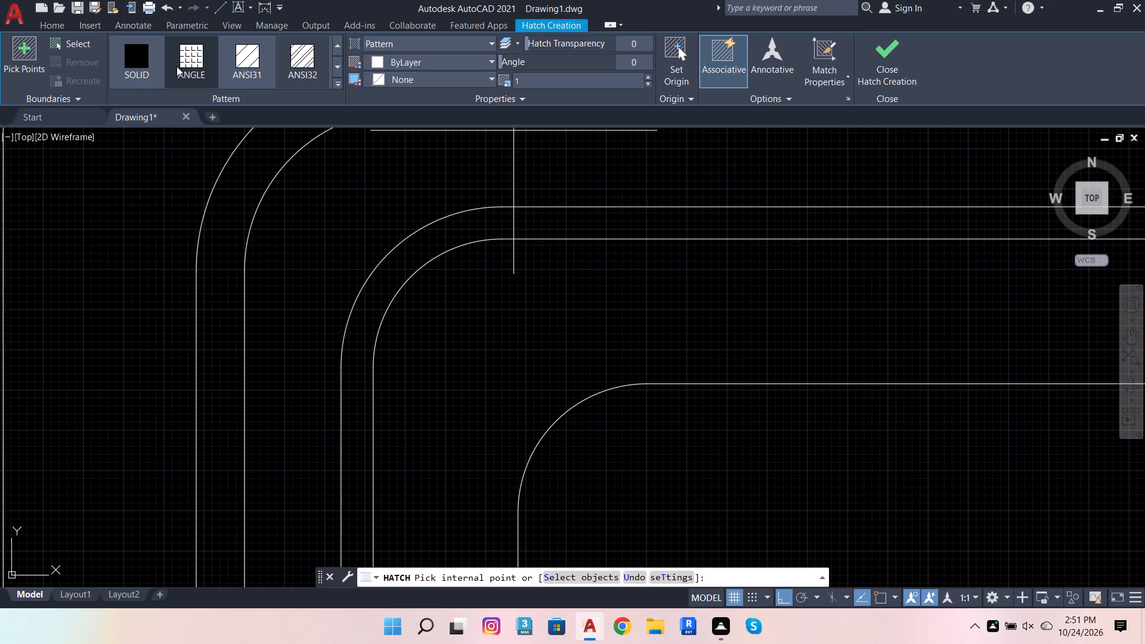
{"action": "left_click", "coordinate": [257, 54]}
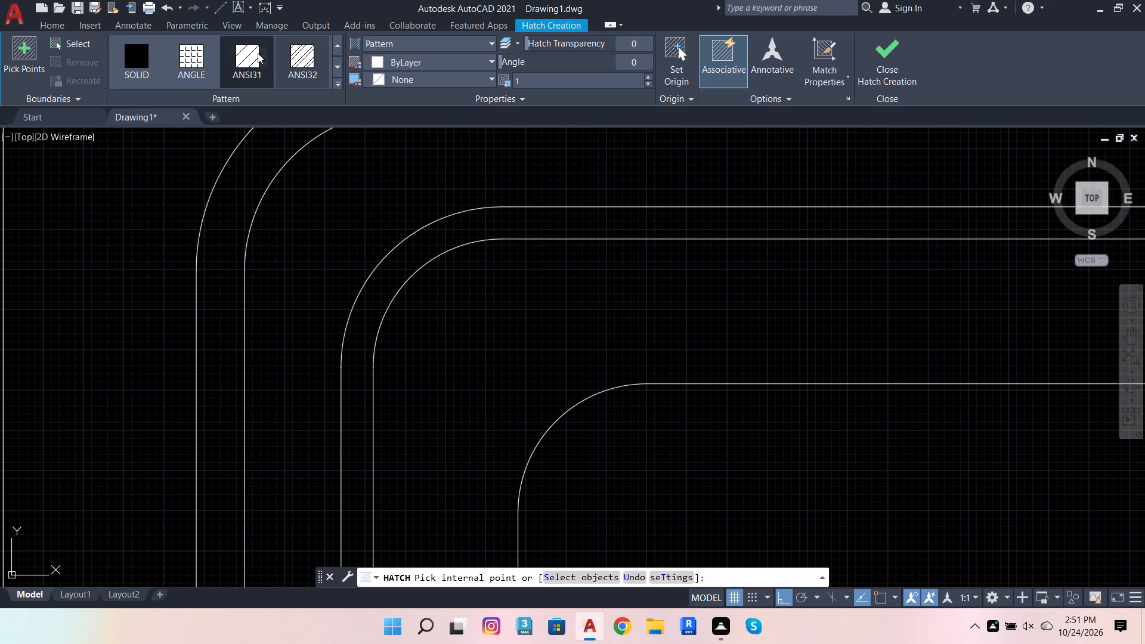
{"action": "left_click", "coordinate": [457, 226]}
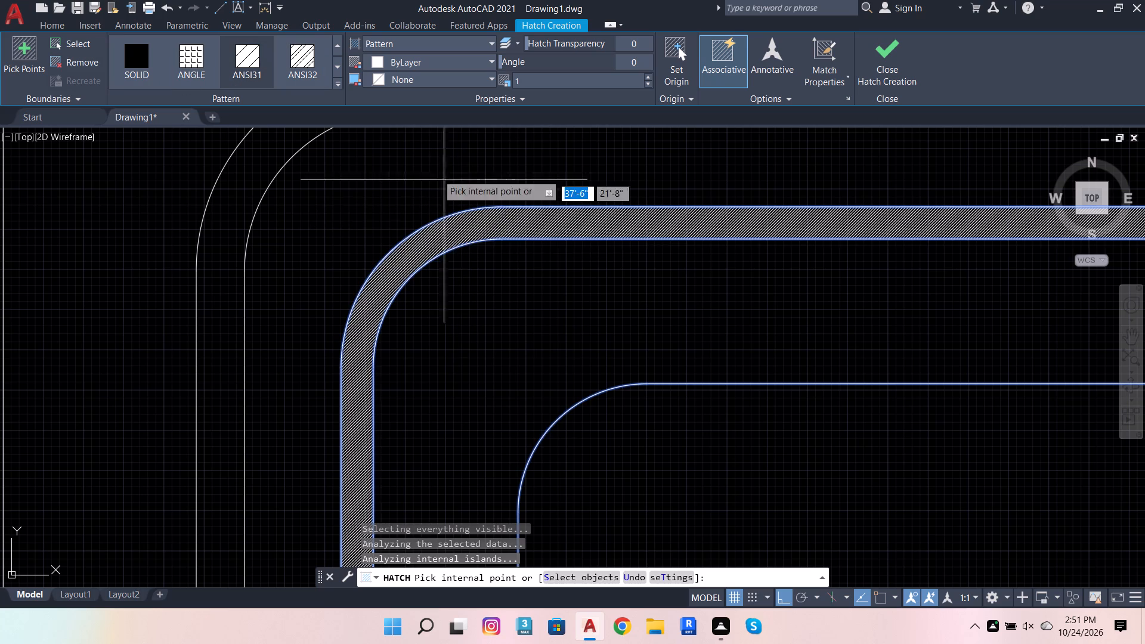
{"action": "key", "text": "Escape"}
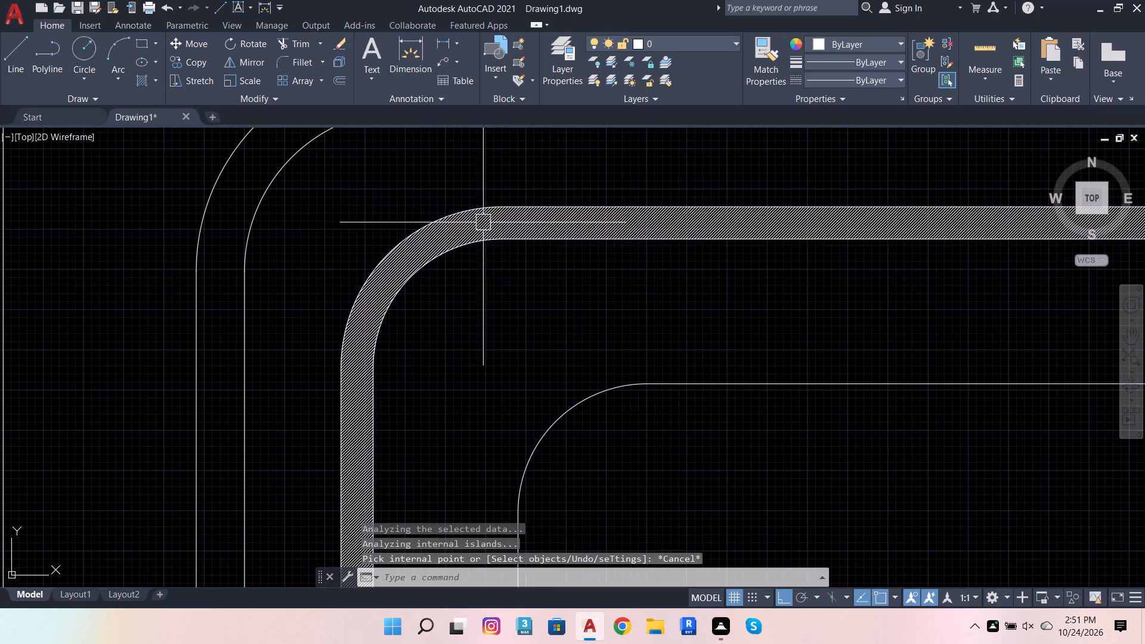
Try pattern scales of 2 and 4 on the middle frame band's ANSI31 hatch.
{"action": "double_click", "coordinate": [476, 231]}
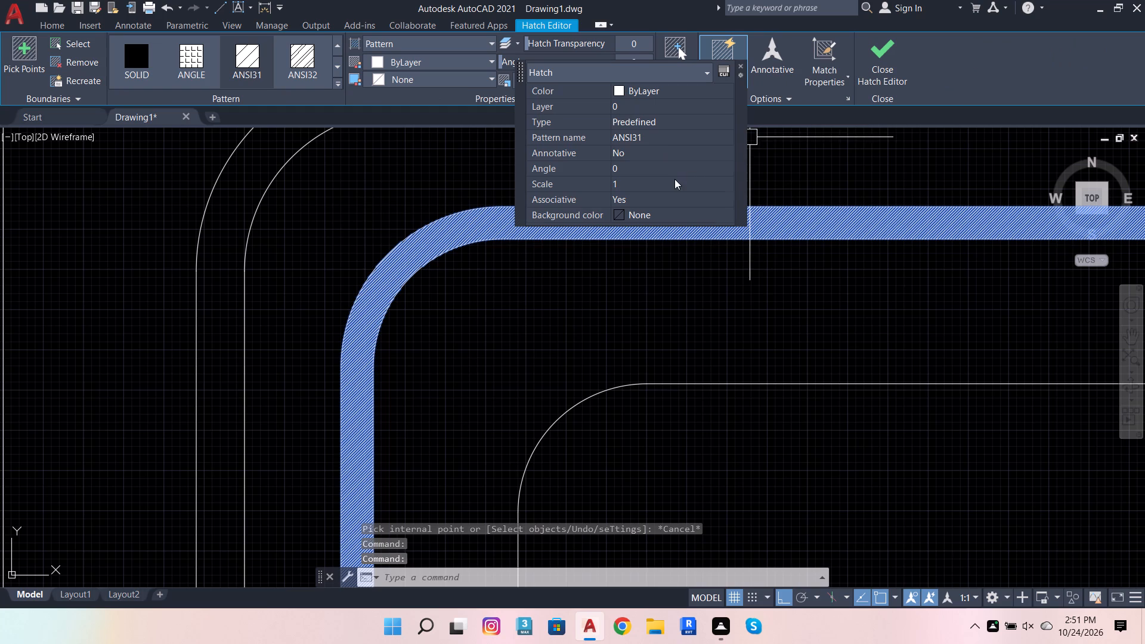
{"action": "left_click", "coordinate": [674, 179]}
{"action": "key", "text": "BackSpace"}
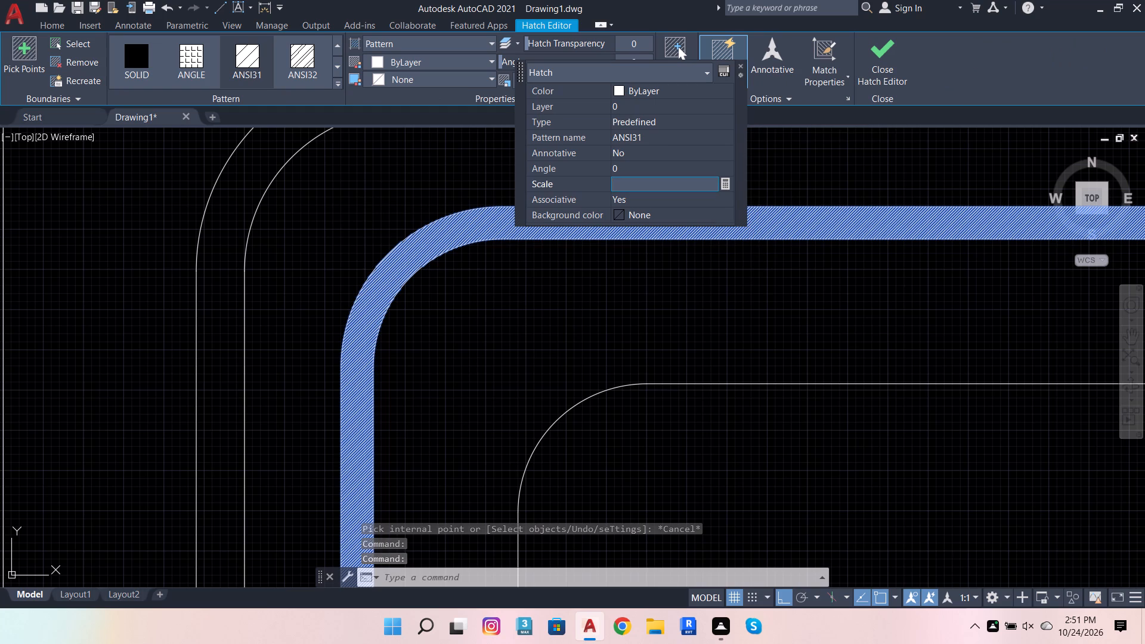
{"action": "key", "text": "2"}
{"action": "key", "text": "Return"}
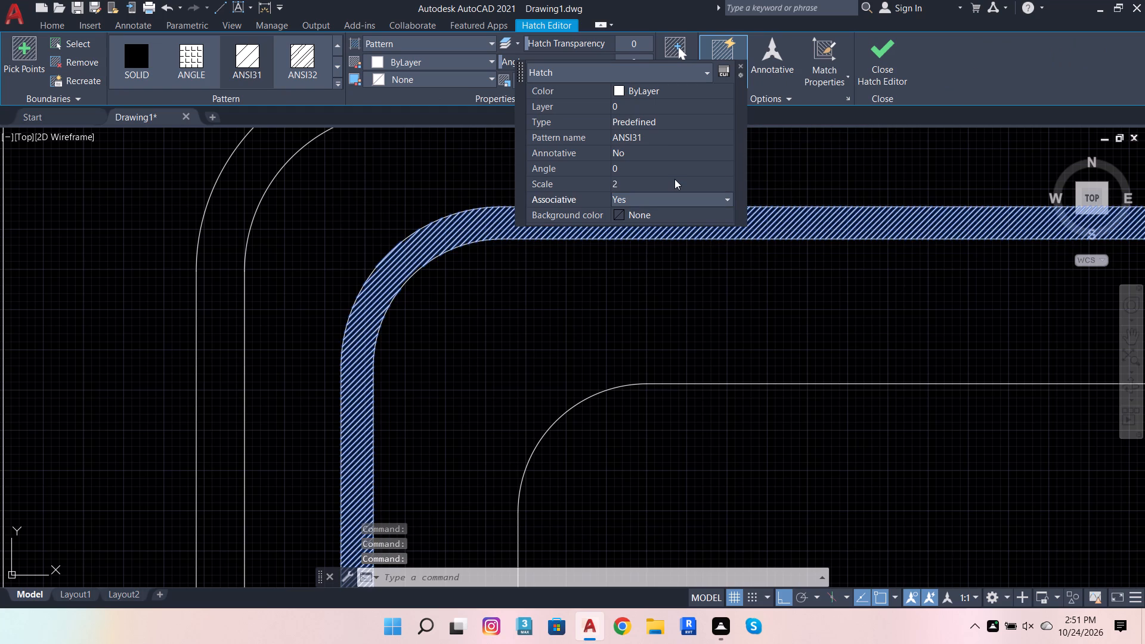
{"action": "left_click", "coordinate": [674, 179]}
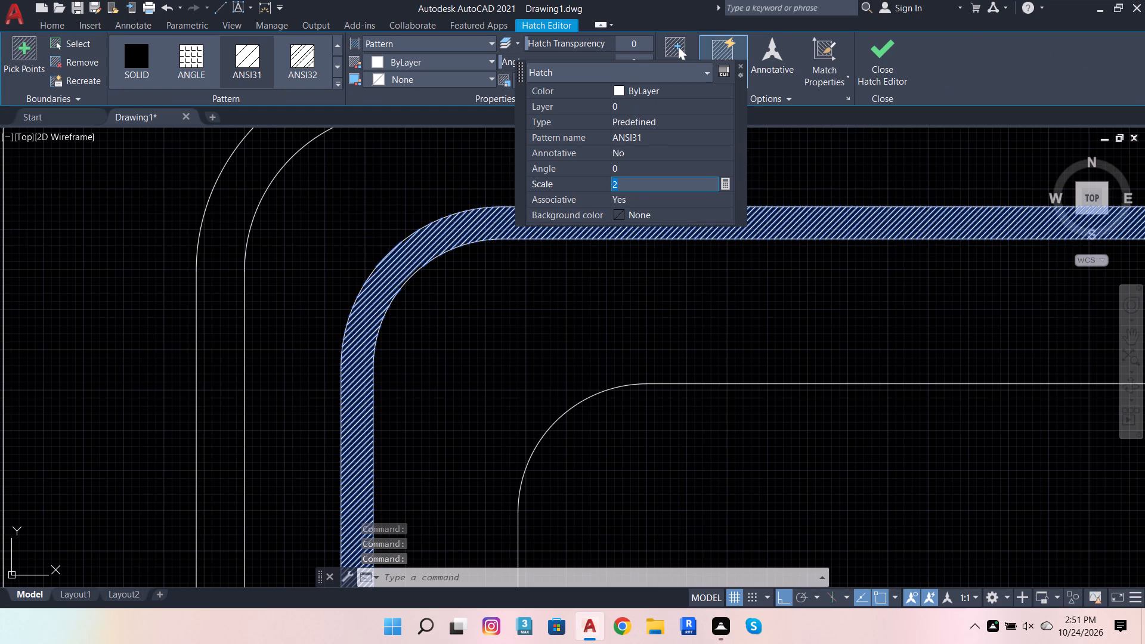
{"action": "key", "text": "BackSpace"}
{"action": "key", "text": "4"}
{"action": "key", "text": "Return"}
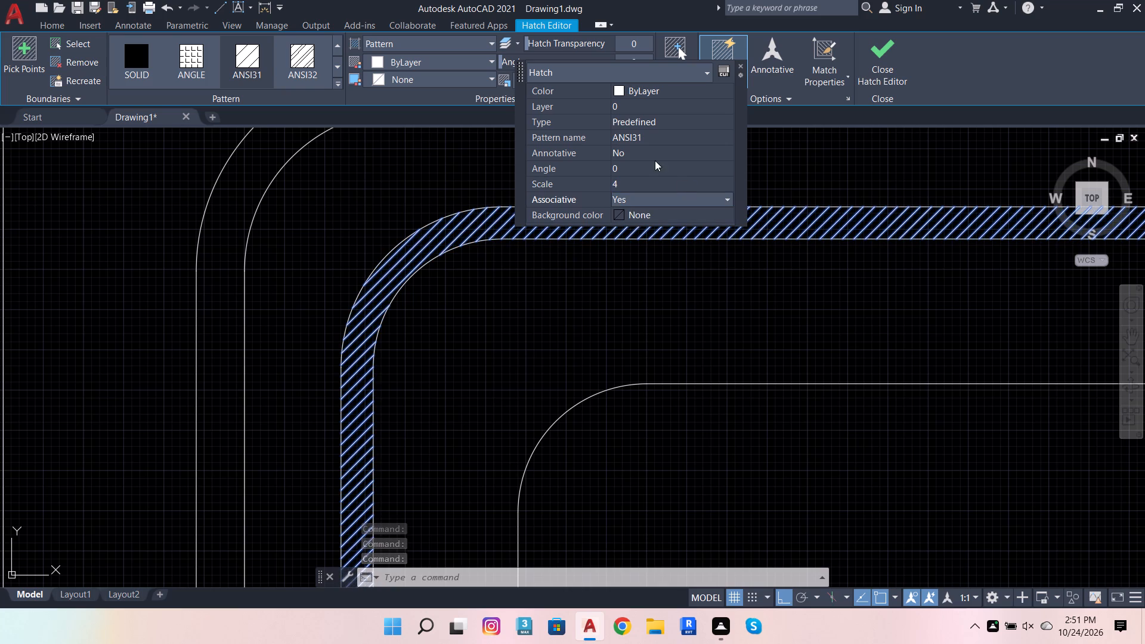
Set the middle frame band's hatch scale to 6 and deselect the hatch.
{"action": "left_click", "coordinate": [647, 184]}
{"action": "key", "text": "BackSpace"}
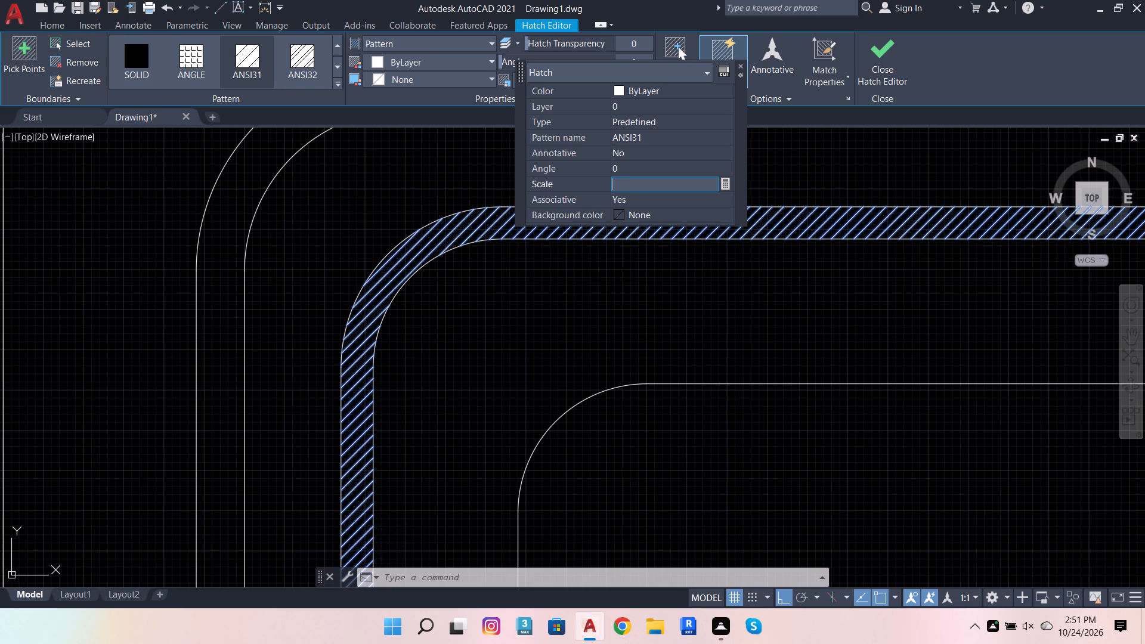
{"action": "key", "text": "6"}
{"action": "key", "text": "Return"}
{"action": "key", "text": "Escape"}
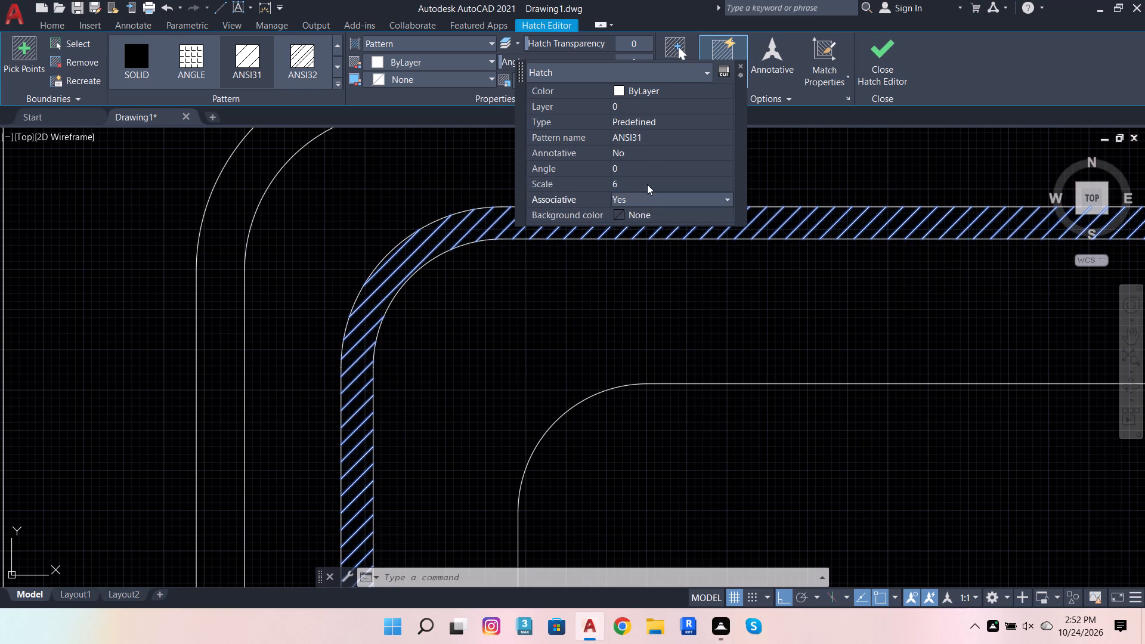
{"action": "left_click", "coordinate": [744, 63]}
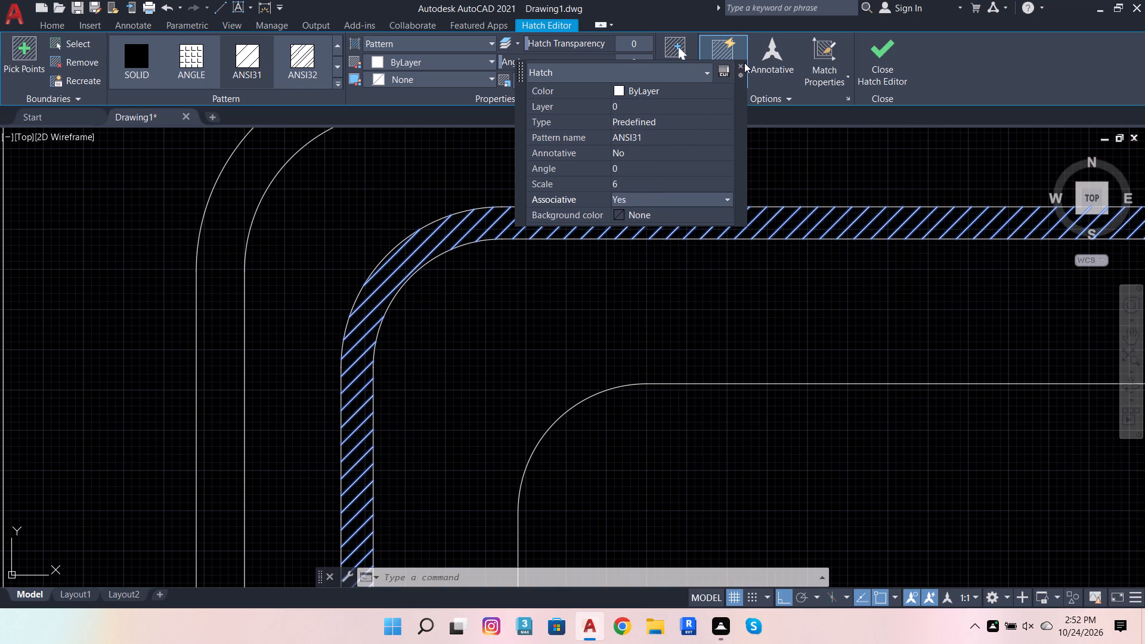
{"action": "left_click", "coordinate": [742, 66]}
{"action": "key", "text": "Escape"}
{"action": "key", "text": "Escape"}
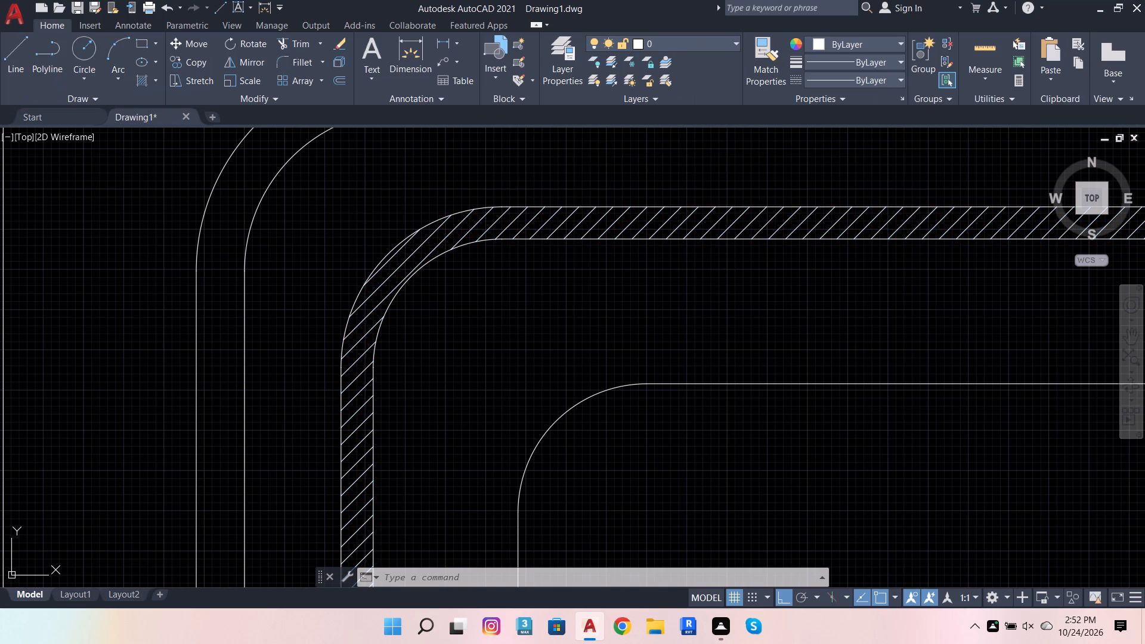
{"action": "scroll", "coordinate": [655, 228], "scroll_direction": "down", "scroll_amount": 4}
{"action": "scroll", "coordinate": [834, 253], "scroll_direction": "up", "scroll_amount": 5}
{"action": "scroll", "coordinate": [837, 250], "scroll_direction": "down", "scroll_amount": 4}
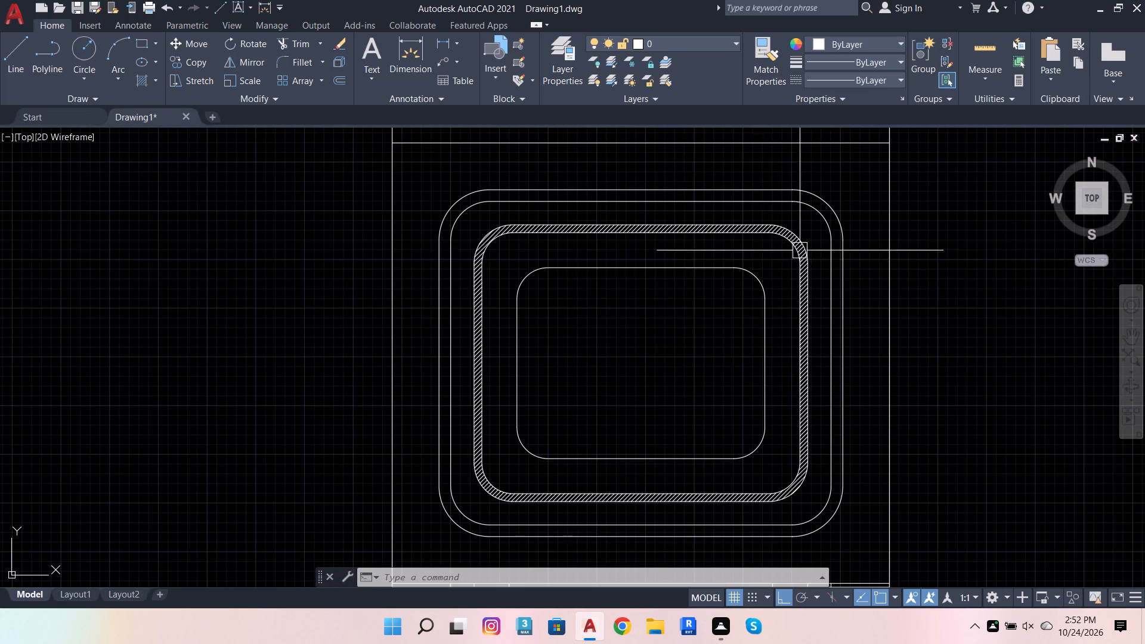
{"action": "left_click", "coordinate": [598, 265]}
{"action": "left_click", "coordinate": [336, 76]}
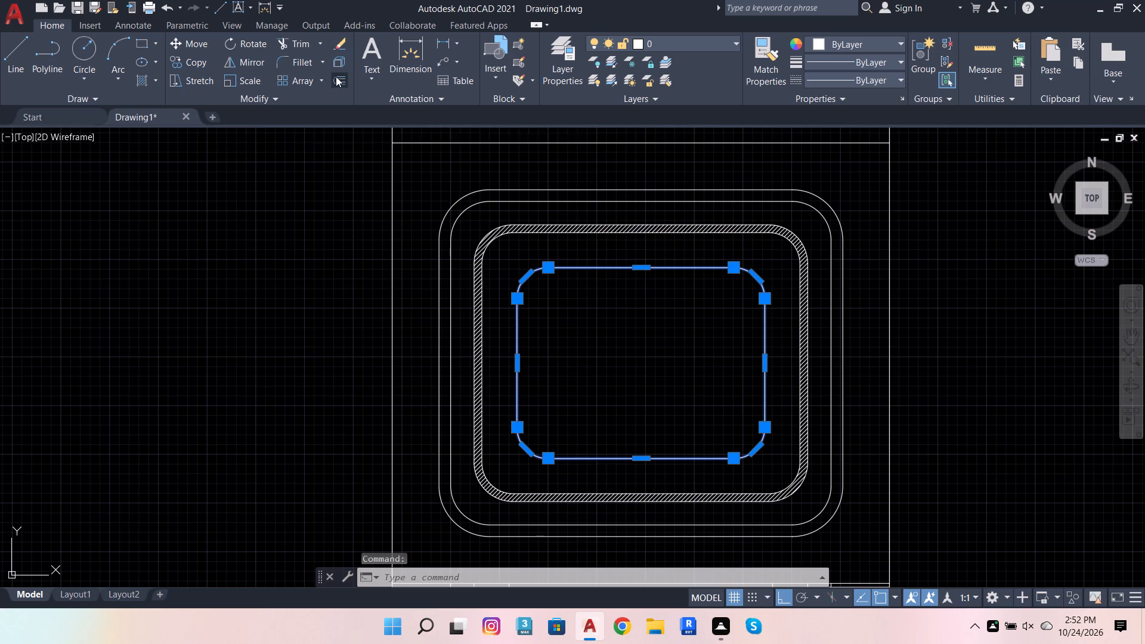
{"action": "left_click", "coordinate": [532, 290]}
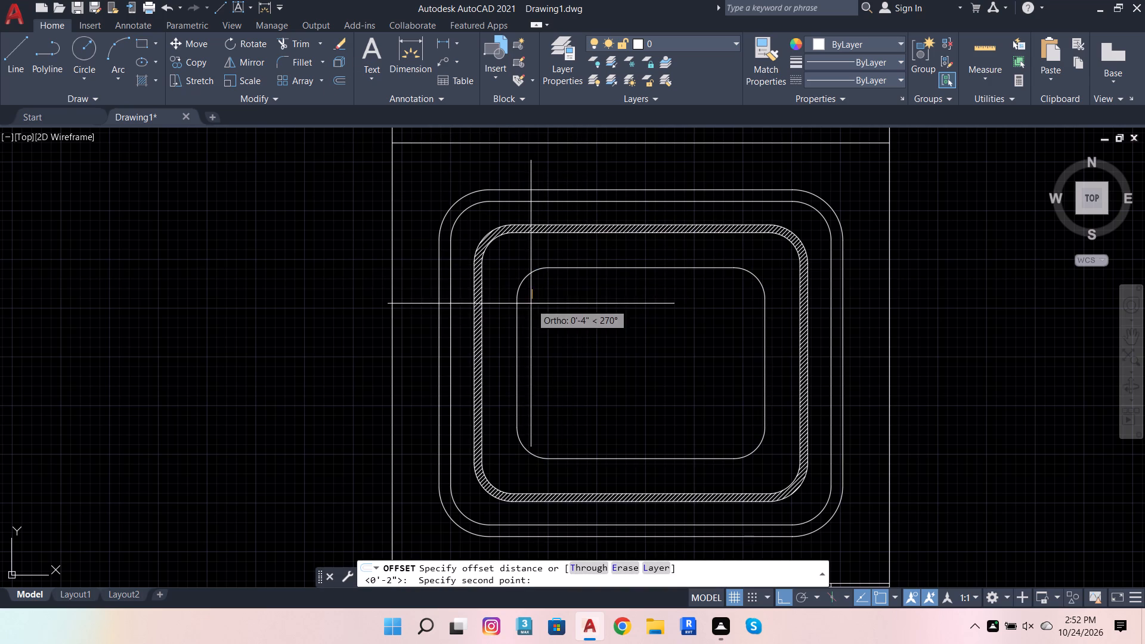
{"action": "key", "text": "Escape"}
Offset the innermost rounded frame 3" inward and end the Offset command.
{"action": "left_click", "coordinate": [533, 278]}
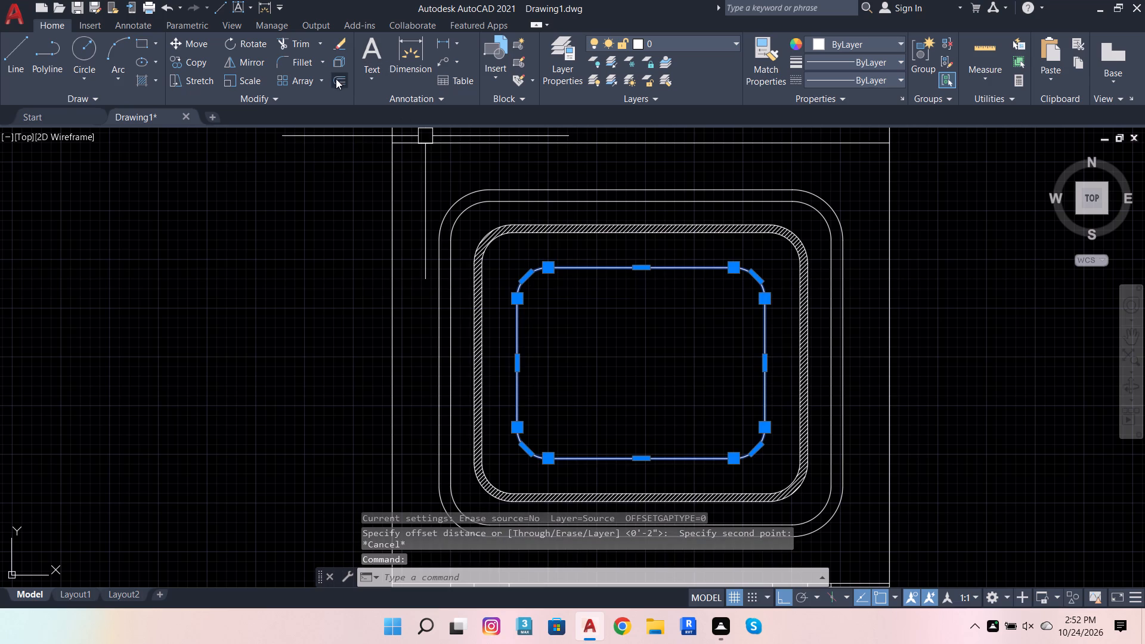
{"action": "left_click", "coordinate": [336, 79]}
{"action": "left_click", "coordinate": [519, 300]}
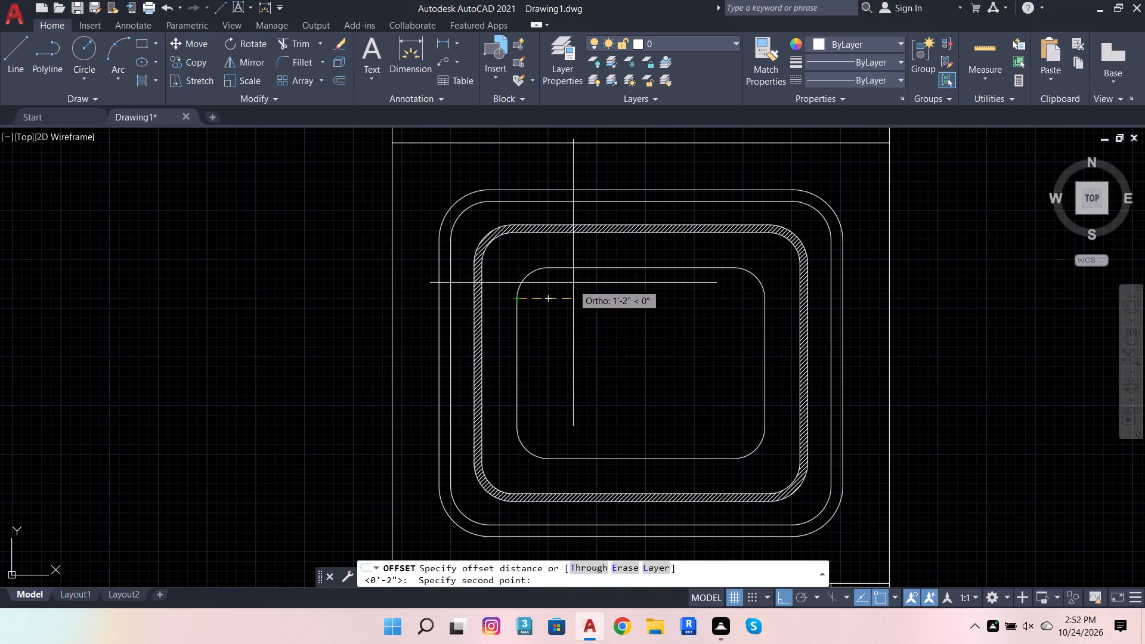
{"action": "key", "text": "3"}
{"action": "key", "text": "Return"}
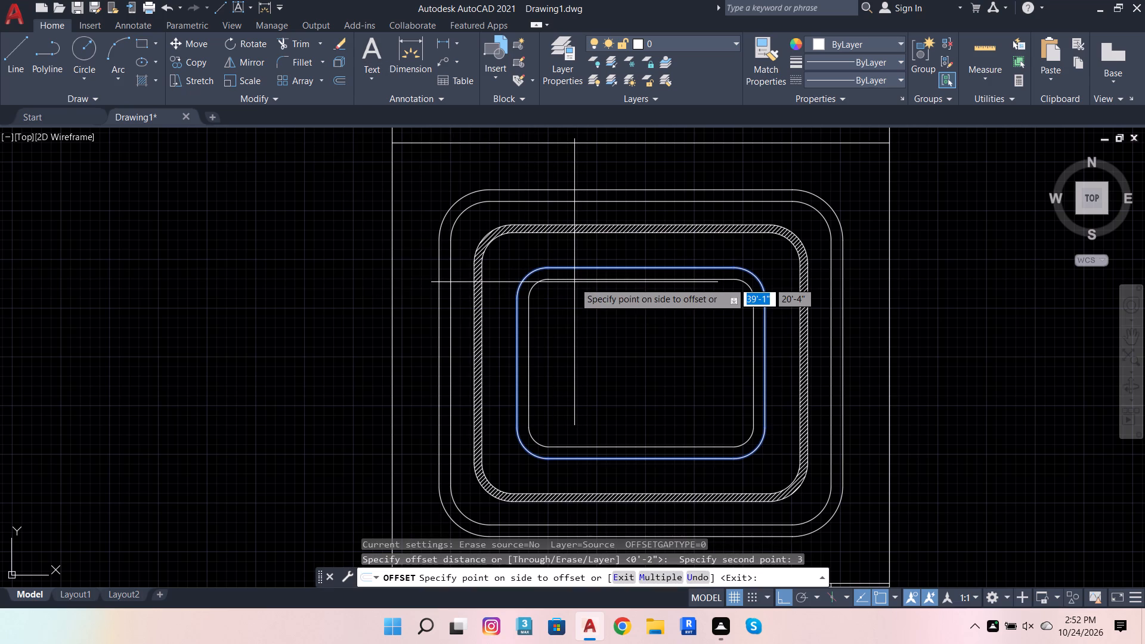
{"action": "left_click", "coordinate": [574, 282]}
{"action": "key", "text": "Escape"}
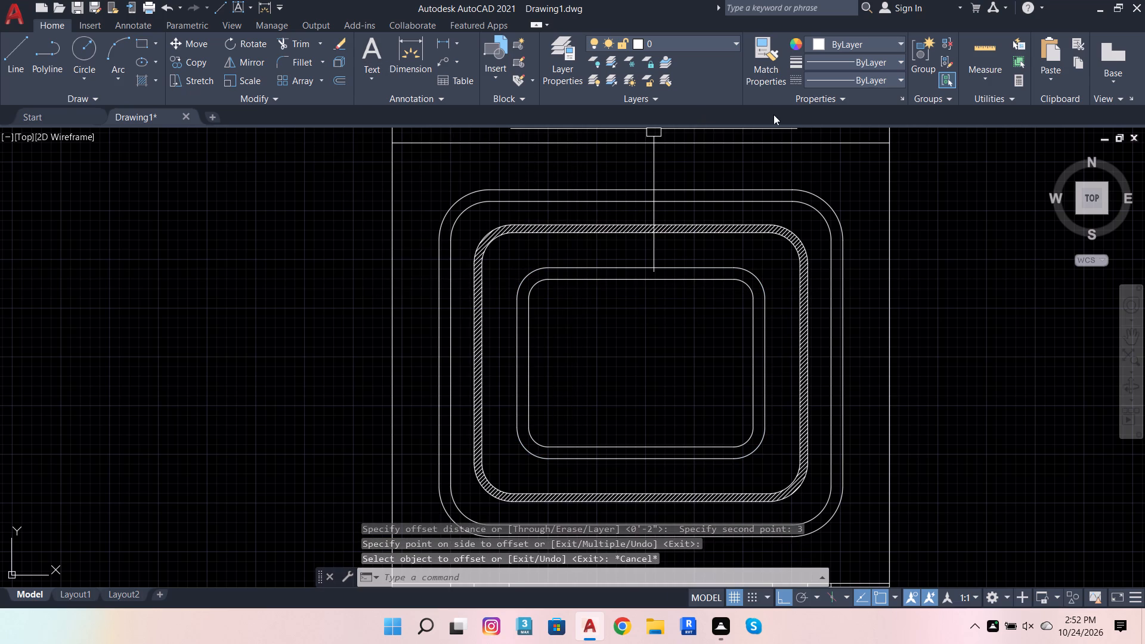
Load the DASHED linetype from acad.lin into the drawing.
{"action": "left_click", "coordinate": [814, 83]}
{"action": "left_click", "coordinate": [822, 156]}
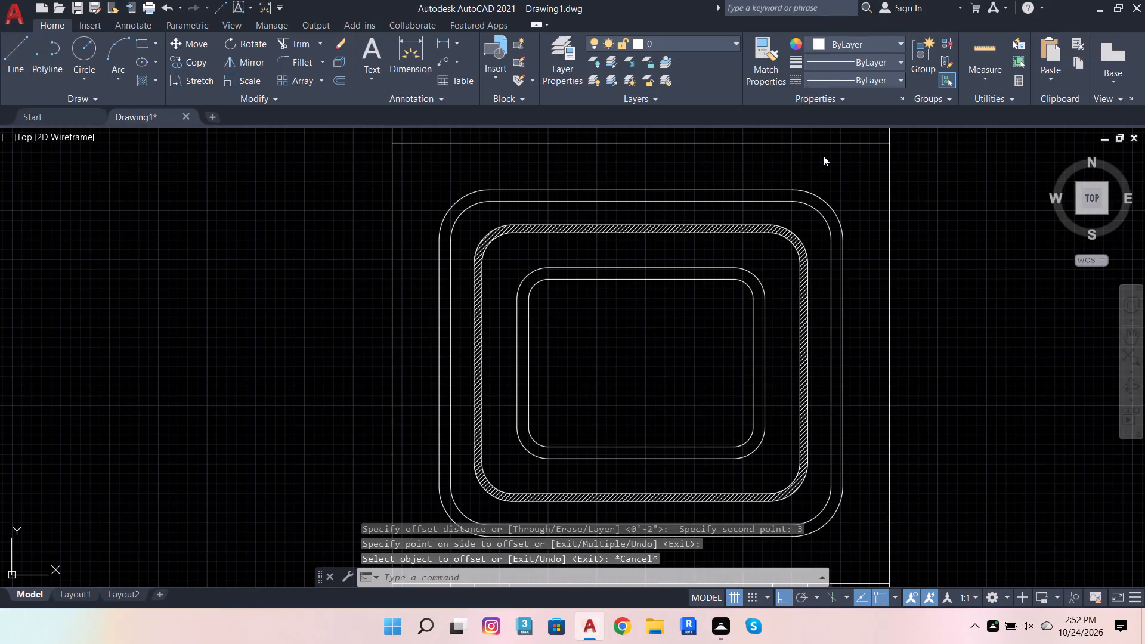
{"action": "left_click", "coordinate": [715, 184]}
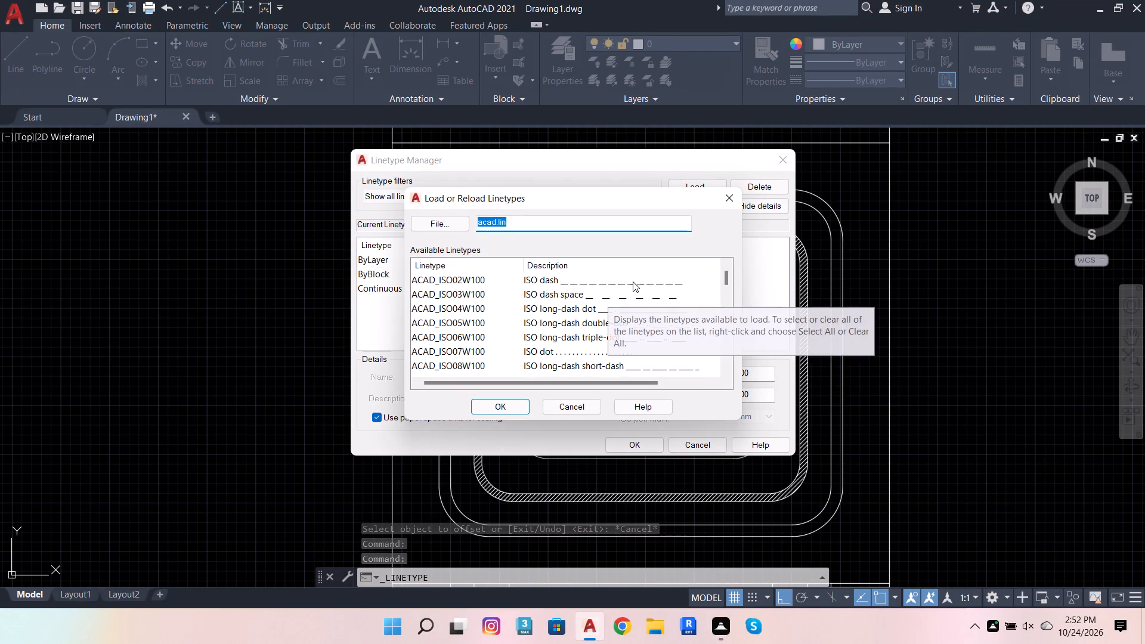
{"action": "scroll", "coordinate": [633, 281], "scroll_direction": "down", "scroll_amount": 11}
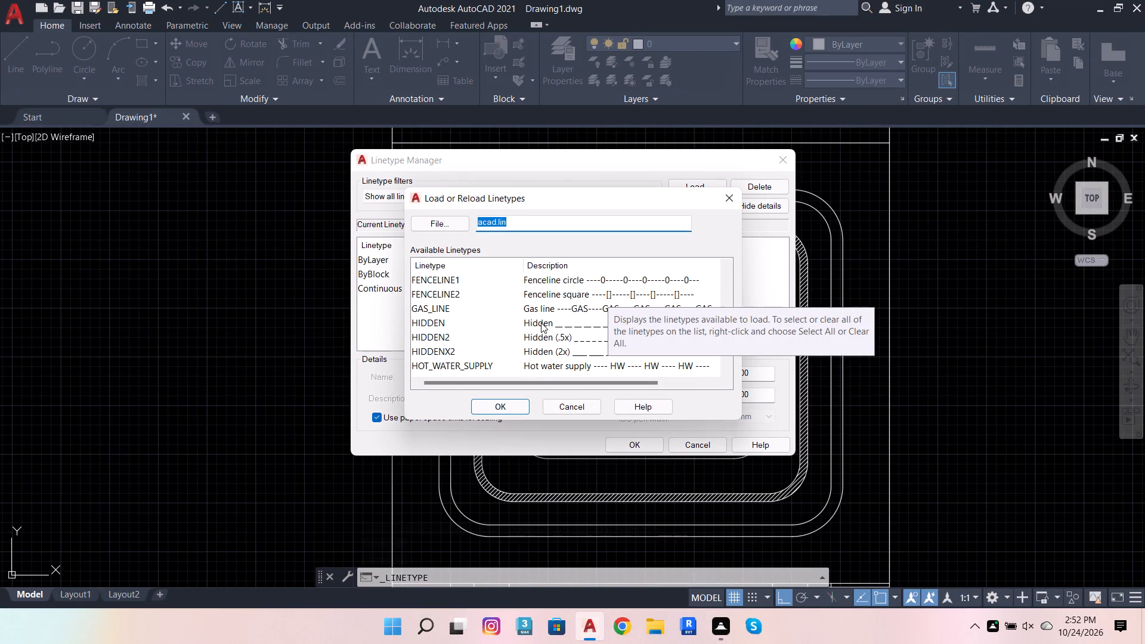
{"action": "scroll", "coordinate": [559, 313], "scroll_direction": "up", "scroll_amount": 3}
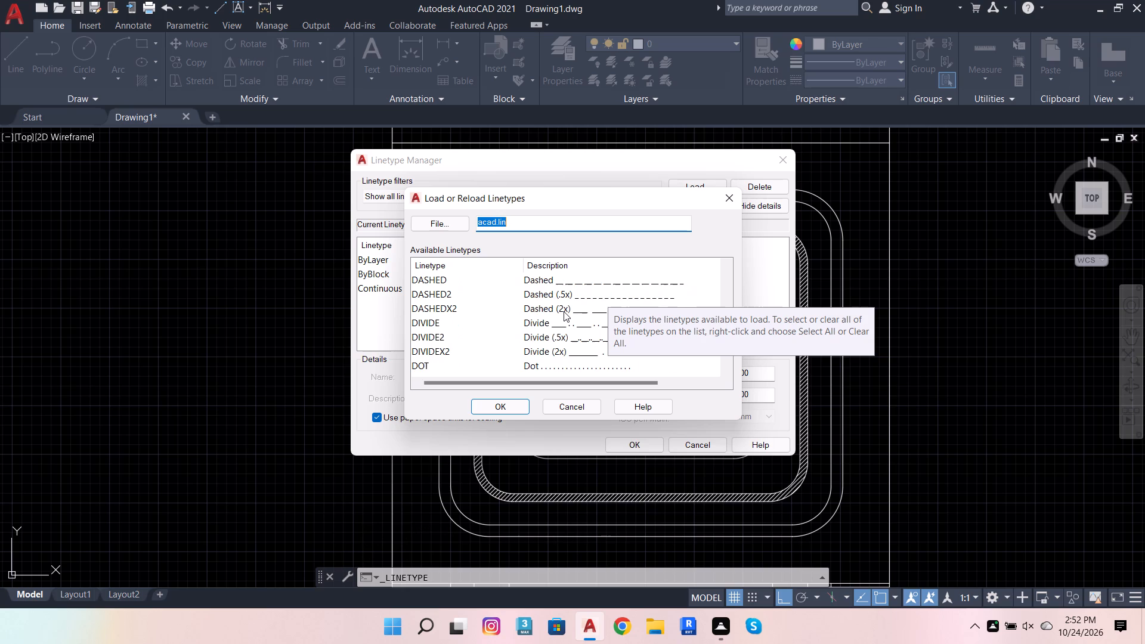
{"action": "left_click", "coordinate": [561, 283]}
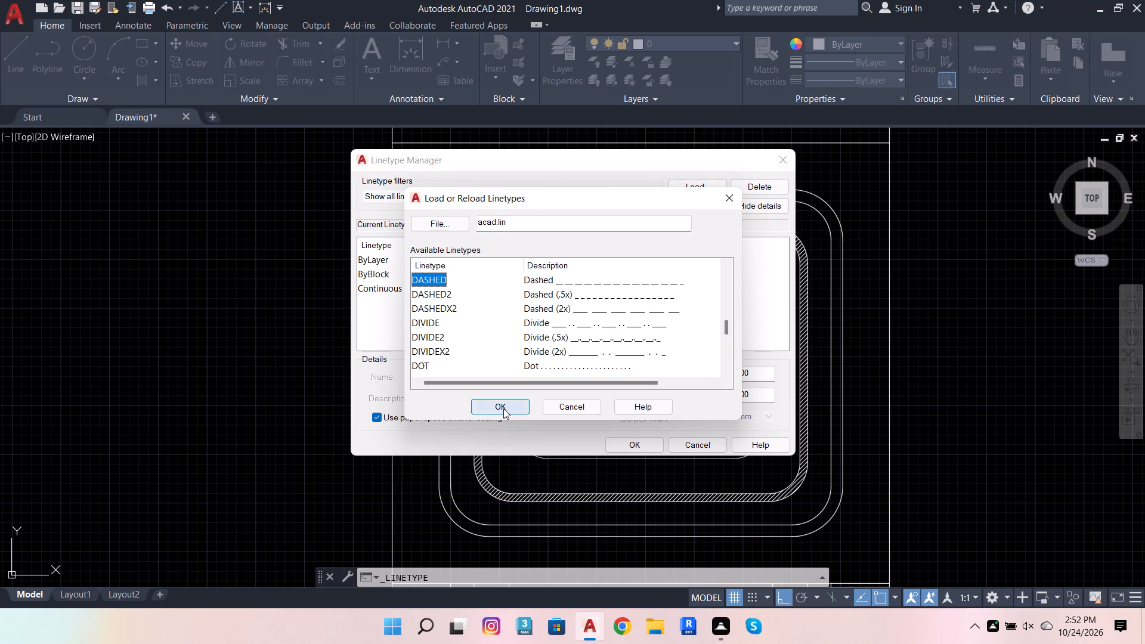
{"action": "left_click", "coordinate": [505, 408]}
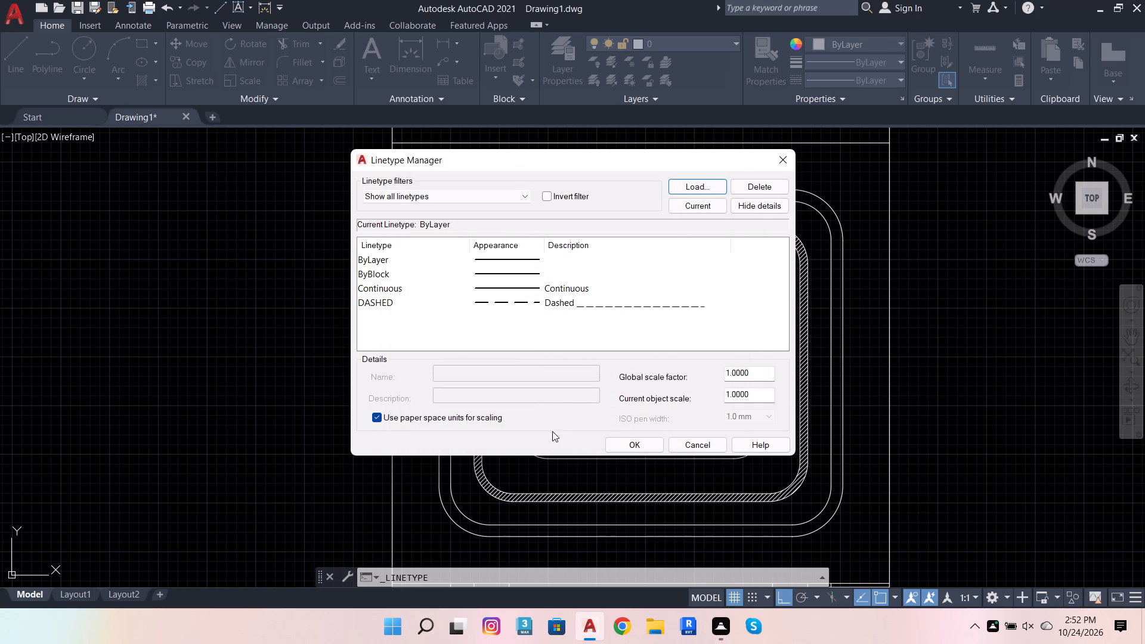
{"action": "left_click", "coordinate": [632, 449]}
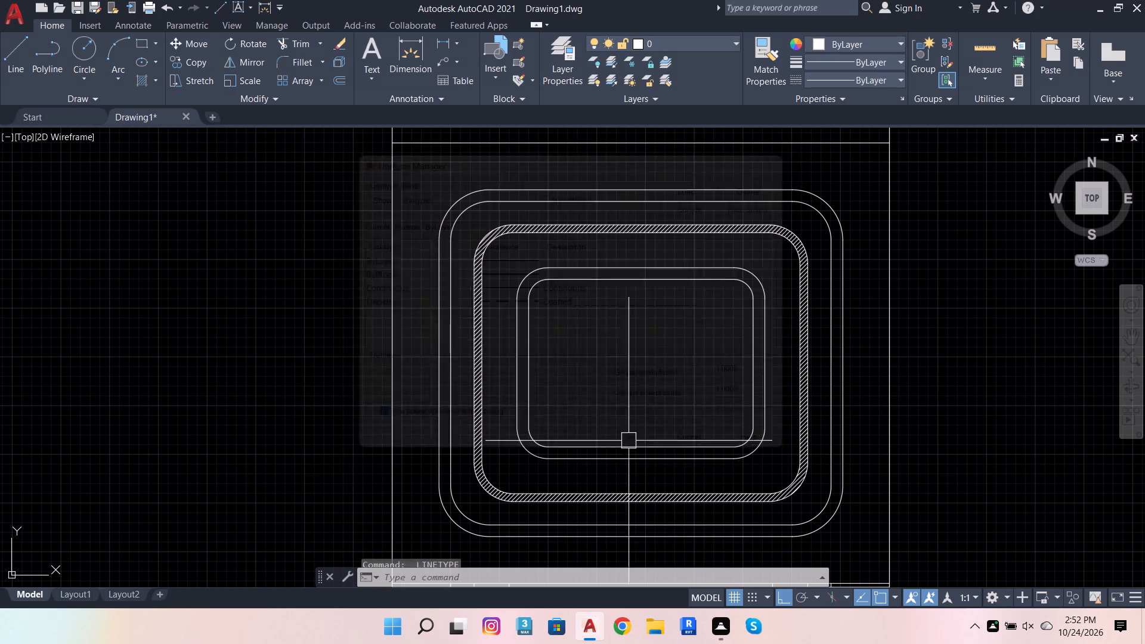
Assign the DASHED linetype to the innermost rounded frame in the plan and deselect it.
{"action": "left_click", "coordinate": [610, 284]}
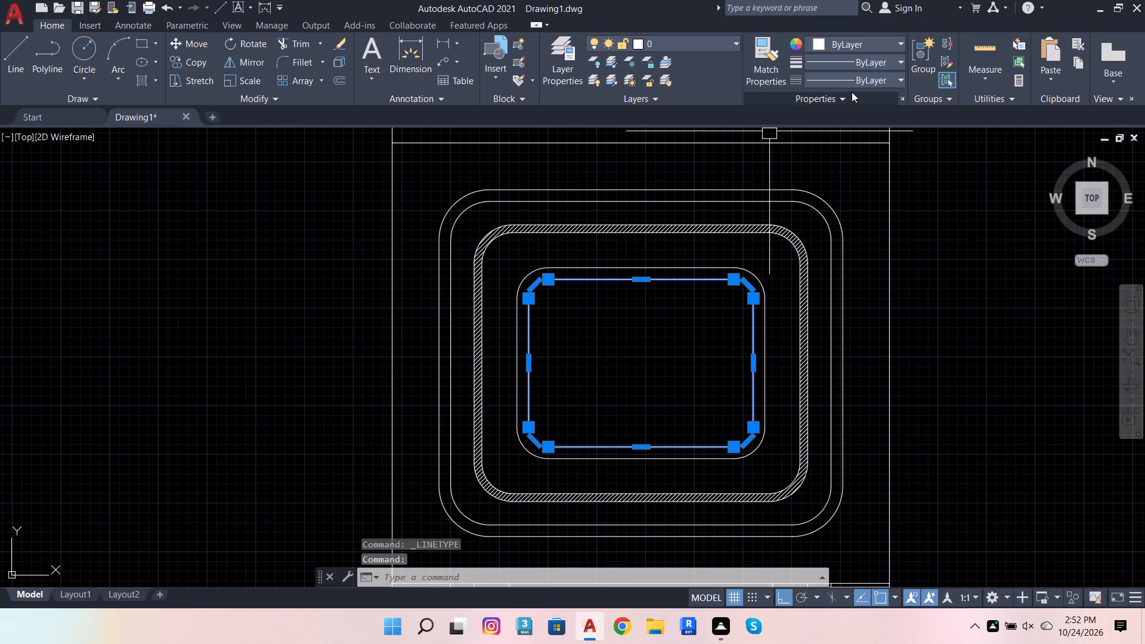
{"action": "left_click", "coordinate": [862, 80]}
{"action": "left_click", "coordinate": [835, 150]}
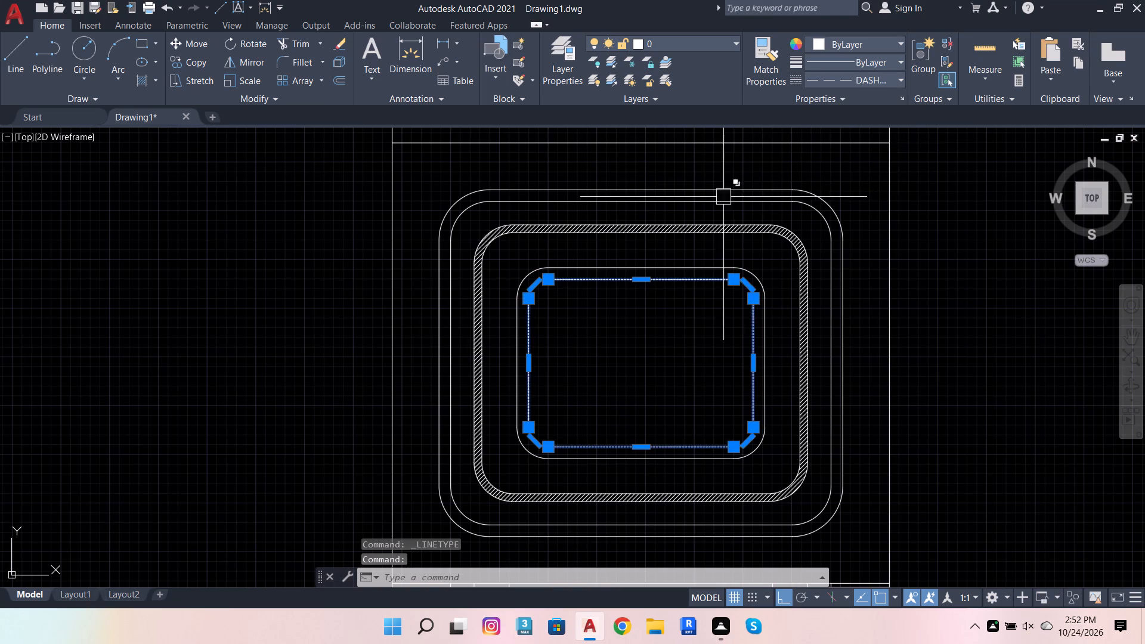
{"action": "scroll", "coordinate": [705, 237], "scroll_direction": "up", "scroll_amount": 3}
{"action": "scroll", "coordinate": [735, 309], "scroll_direction": "down", "scroll_amount": 3}
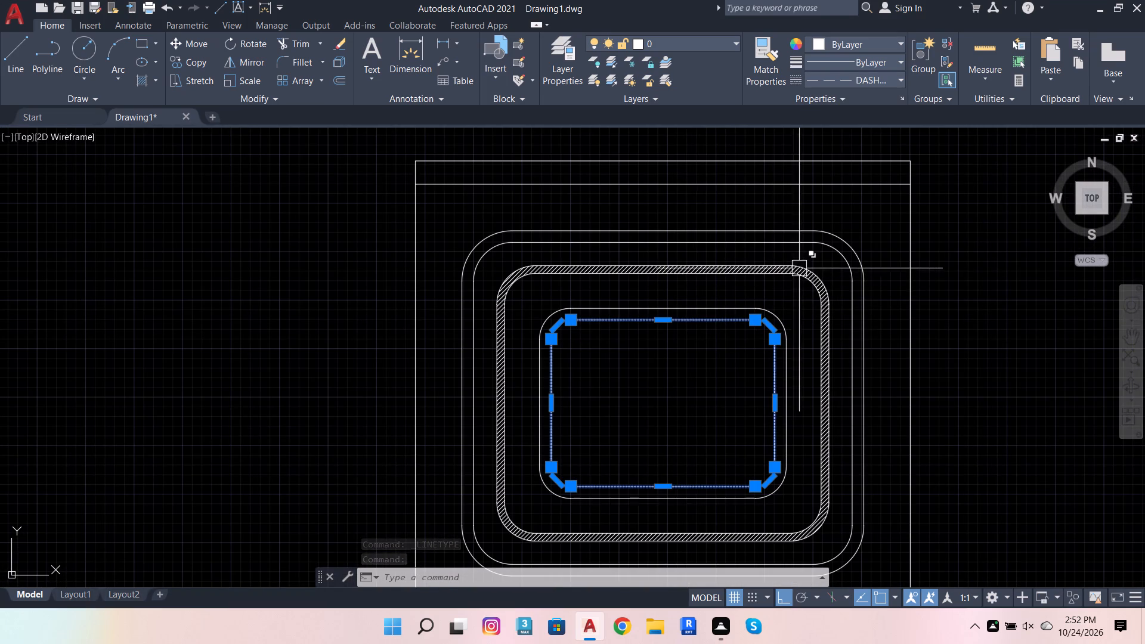
{"action": "key", "text": "Escape"}
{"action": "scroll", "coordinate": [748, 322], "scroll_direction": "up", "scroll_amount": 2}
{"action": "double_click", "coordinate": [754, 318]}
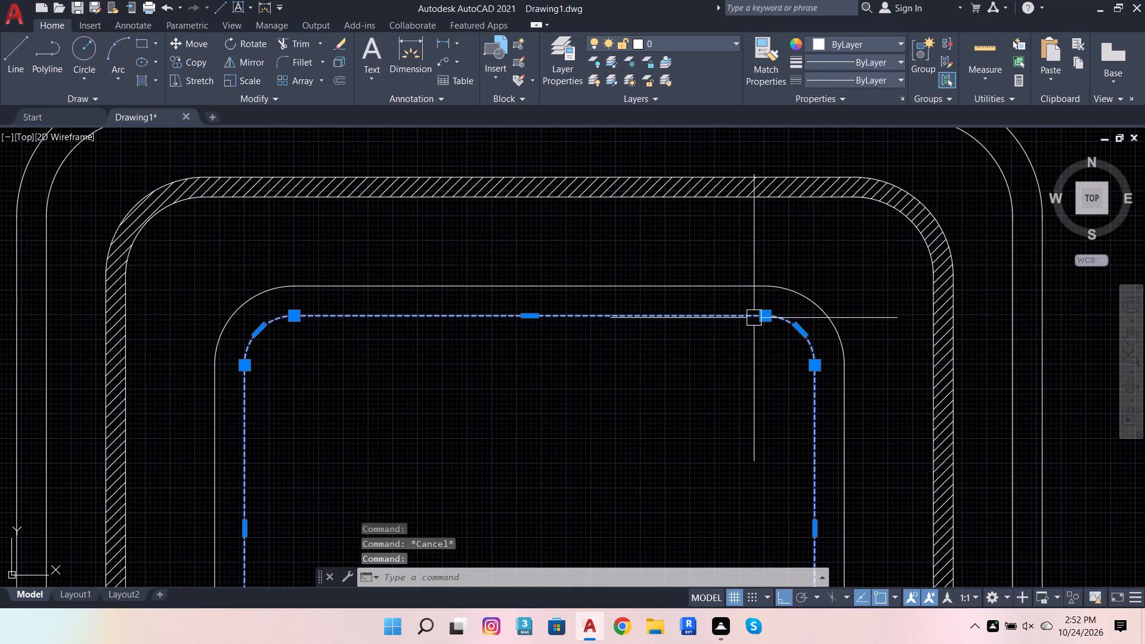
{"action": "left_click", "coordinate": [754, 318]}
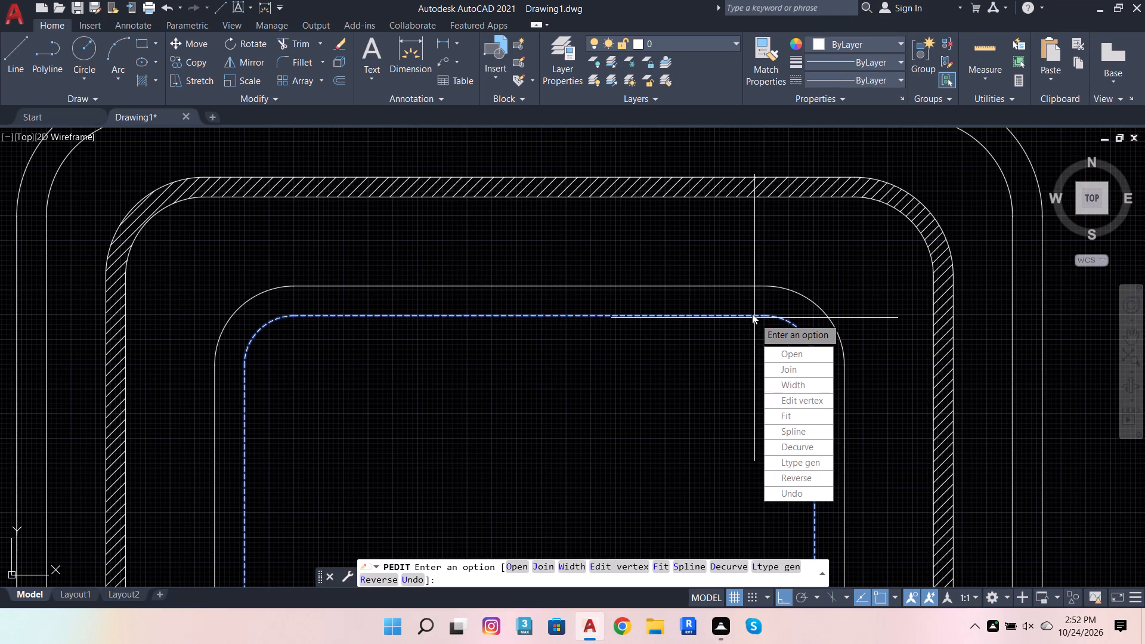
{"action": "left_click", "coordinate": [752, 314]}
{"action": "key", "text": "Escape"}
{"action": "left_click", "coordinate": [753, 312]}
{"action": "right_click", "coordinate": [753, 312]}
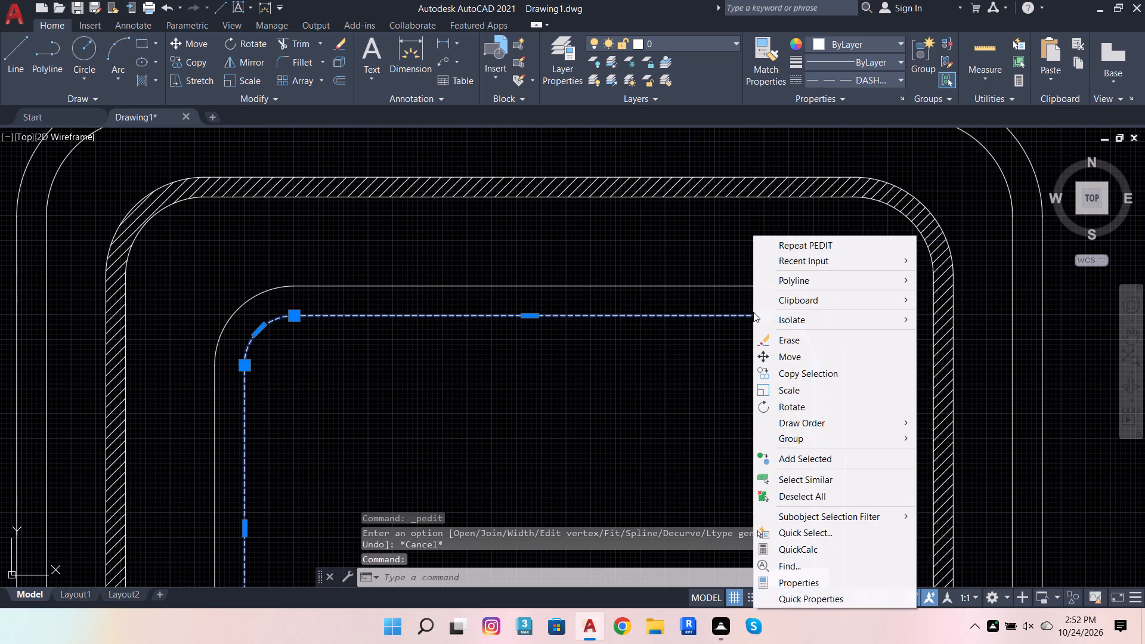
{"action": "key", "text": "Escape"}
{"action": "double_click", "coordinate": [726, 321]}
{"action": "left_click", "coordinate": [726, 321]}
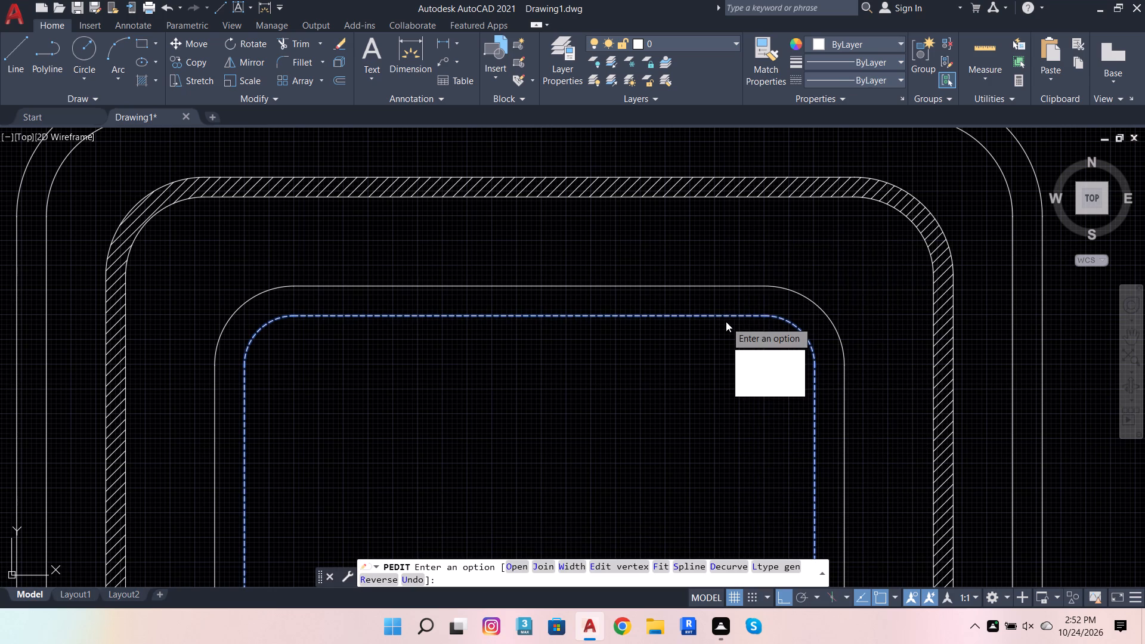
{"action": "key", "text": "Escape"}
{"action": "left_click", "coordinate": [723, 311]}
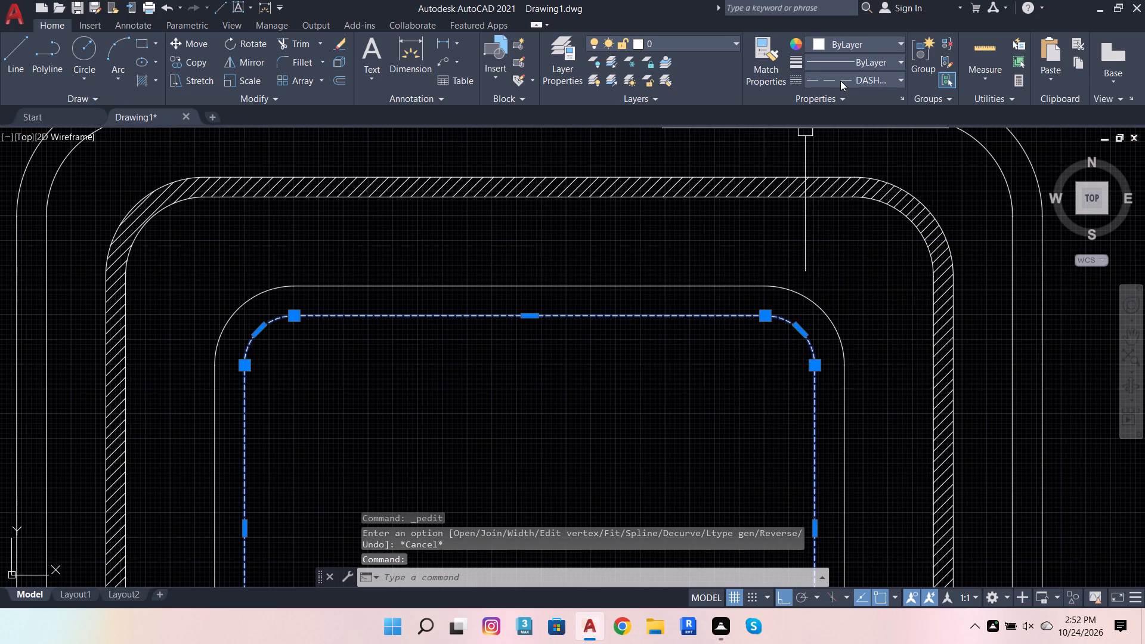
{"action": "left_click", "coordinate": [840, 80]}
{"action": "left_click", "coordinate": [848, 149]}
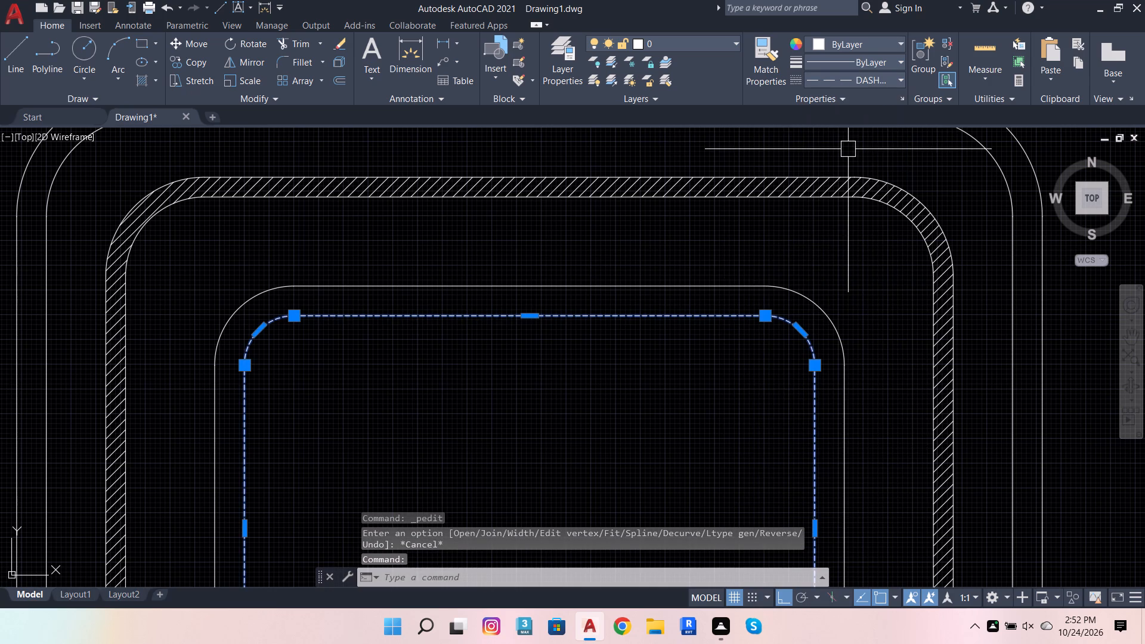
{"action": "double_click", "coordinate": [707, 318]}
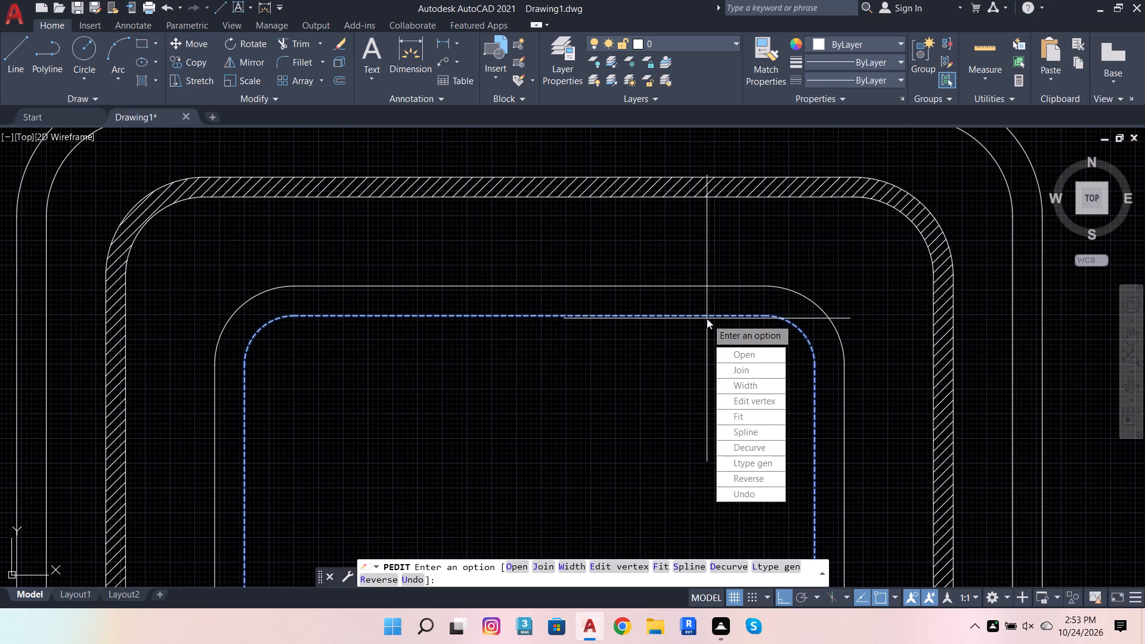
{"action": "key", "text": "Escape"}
Set the linetypes' global scale factor to 2 in the Linetype Manager.
{"action": "left_click", "coordinate": [853, 80]}
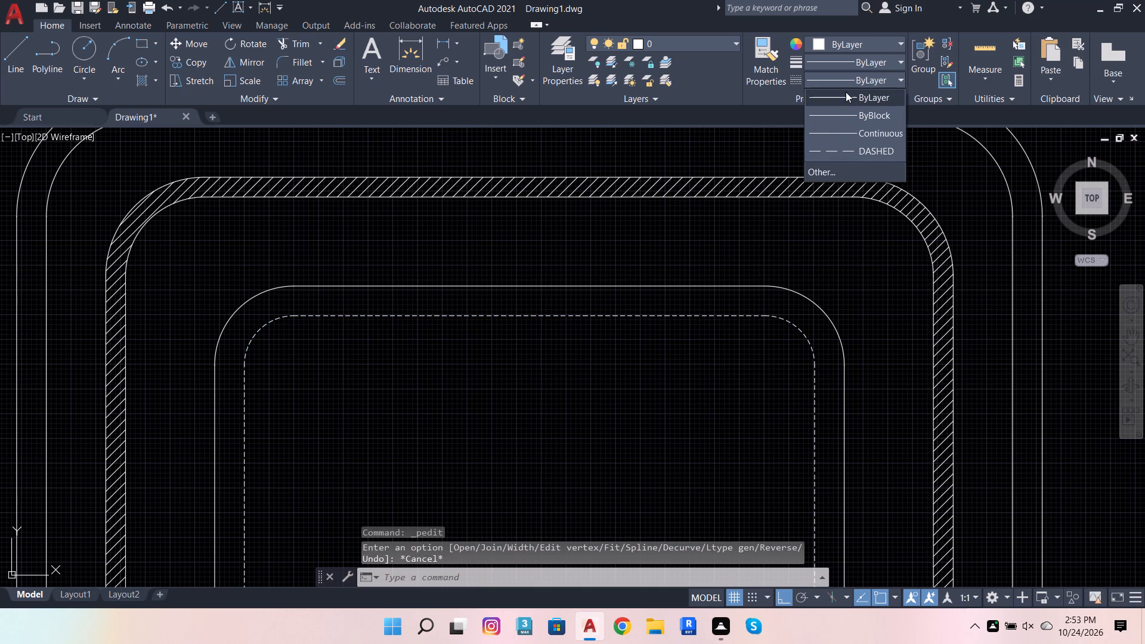
{"action": "left_click", "coordinate": [822, 167]}
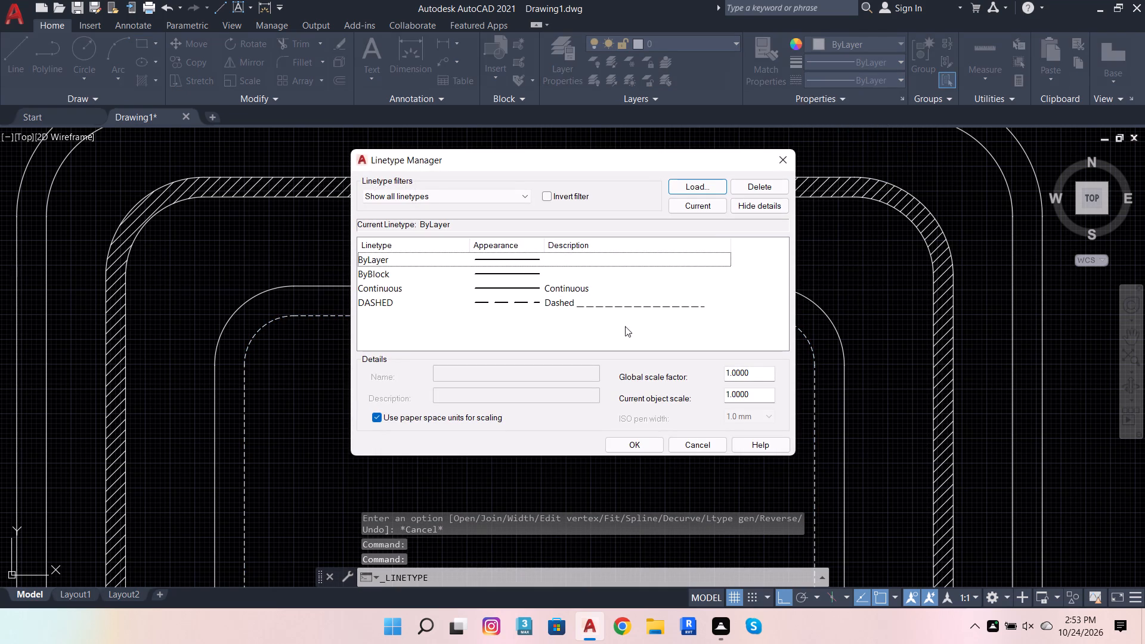
{"action": "left_click", "coordinate": [689, 306]}
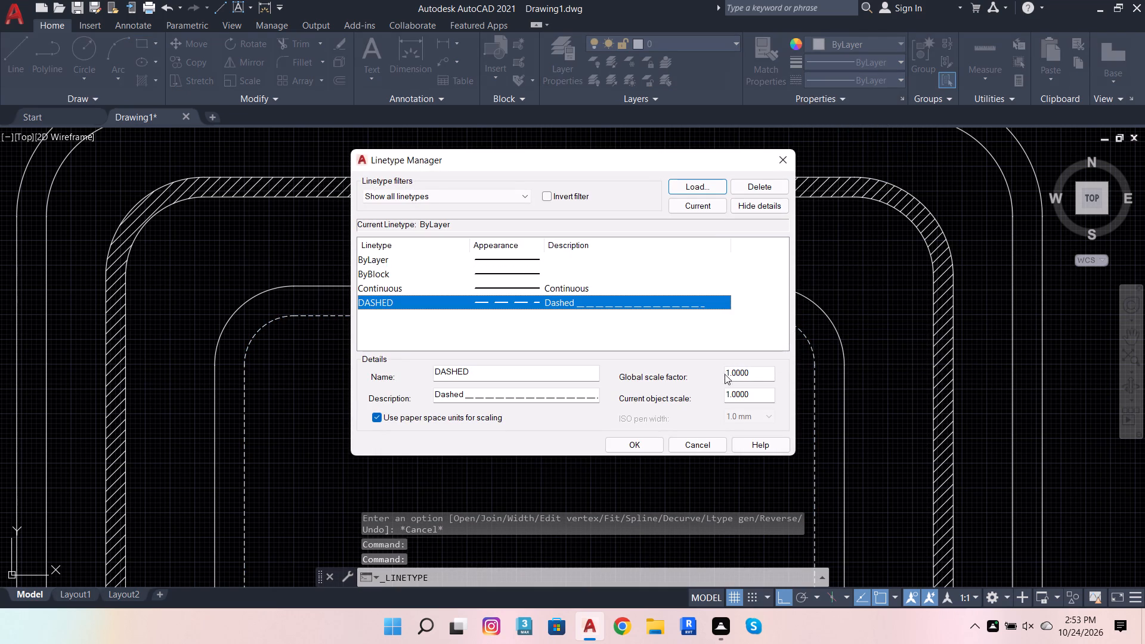
{"action": "left_click", "coordinate": [730, 370]}
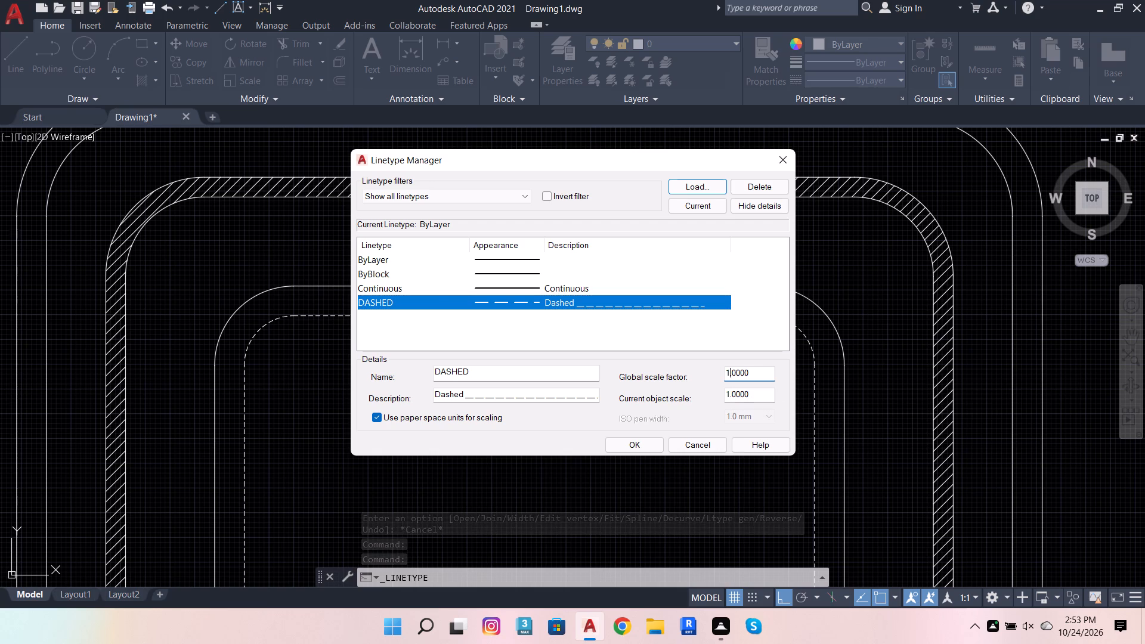
{"action": "scroll", "coordinate": [729, 370], "scroll_direction": "up", "scroll_amount": 4}
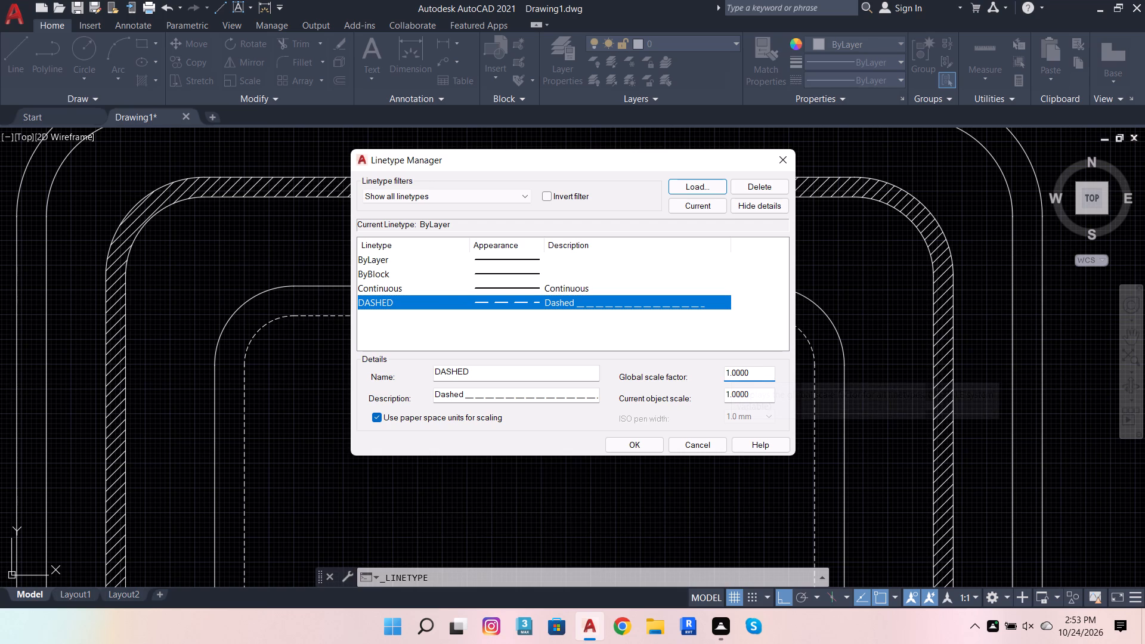
{"action": "left_click", "coordinate": [728, 370]}
{"action": "left_click", "coordinate": [728, 369]}
{"action": "key", "text": "BackSpace"}
{"action": "key", "text": "2"}
{"action": "left_click", "coordinate": [642, 443]}
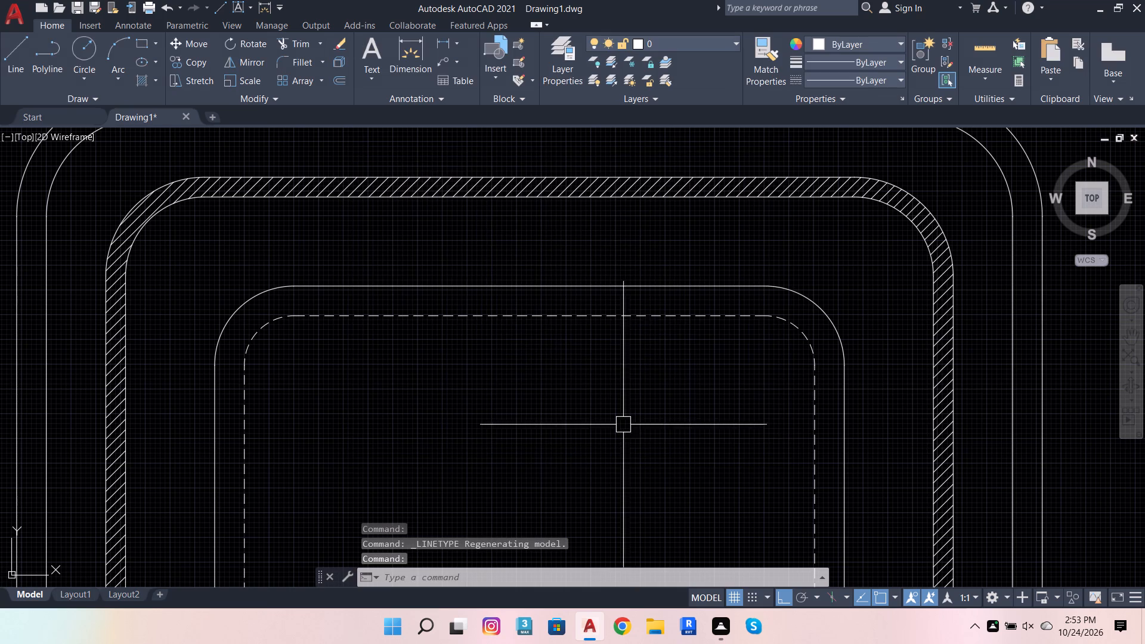
Assign the DASHED linetype to the outermost rounded frame in the plan and deselect it.
{"action": "scroll", "coordinate": [674, 389], "scroll_direction": "down", "scroll_amount": 2}
{"action": "left_click", "coordinate": [637, 267]}
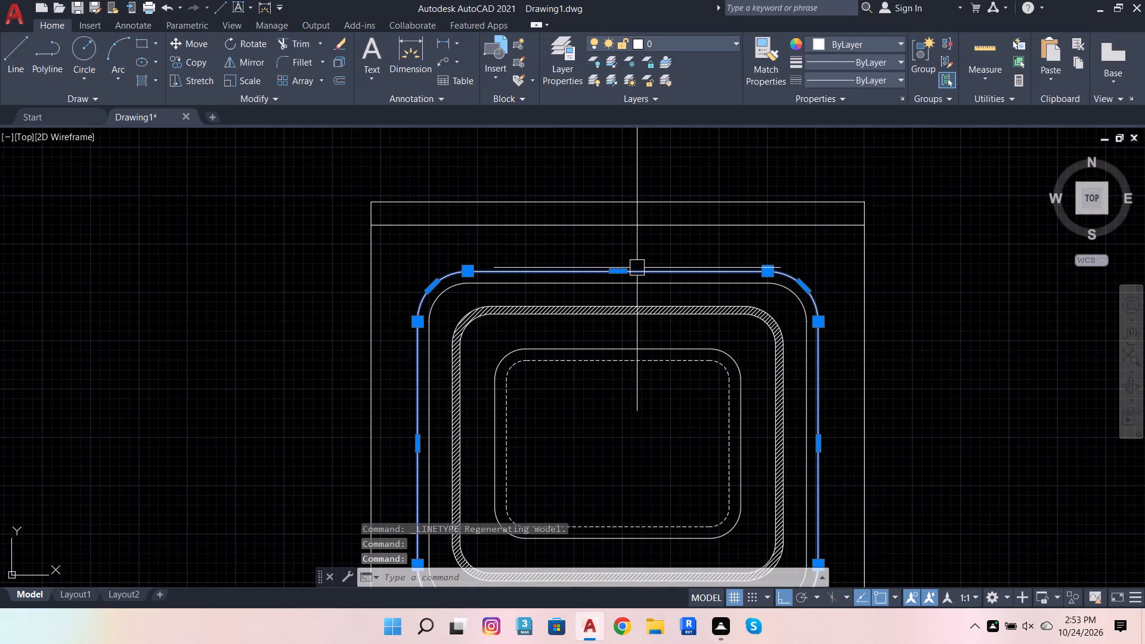
{"action": "left_click", "coordinate": [888, 73]}
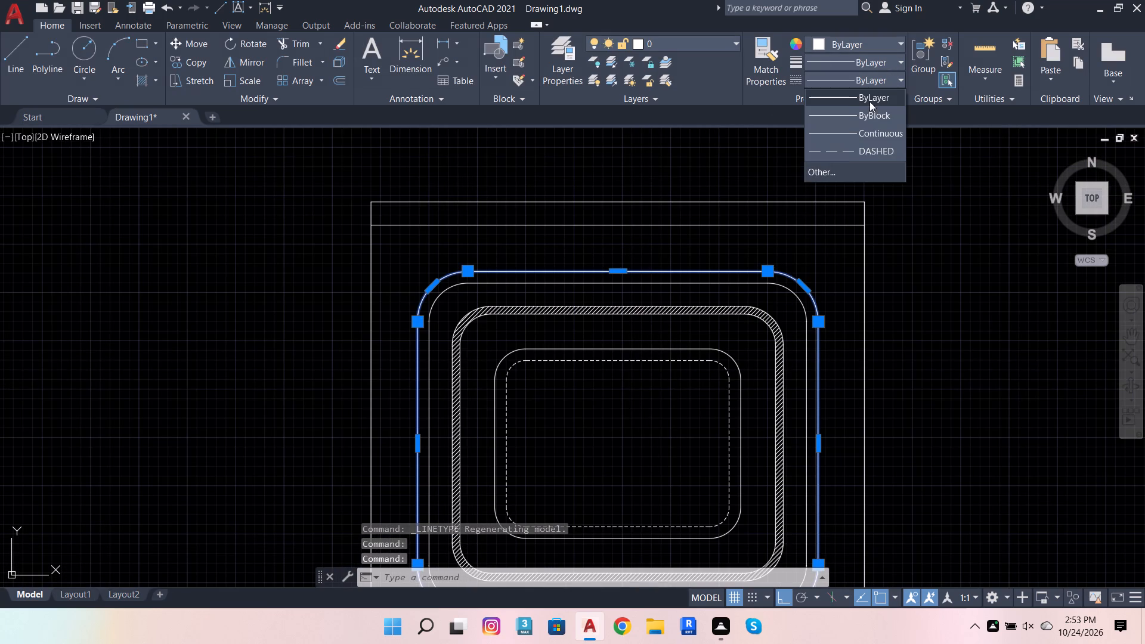
{"action": "left_click", "coordinate": [860, 150]}
{"action": "key", "text": "Escape"}
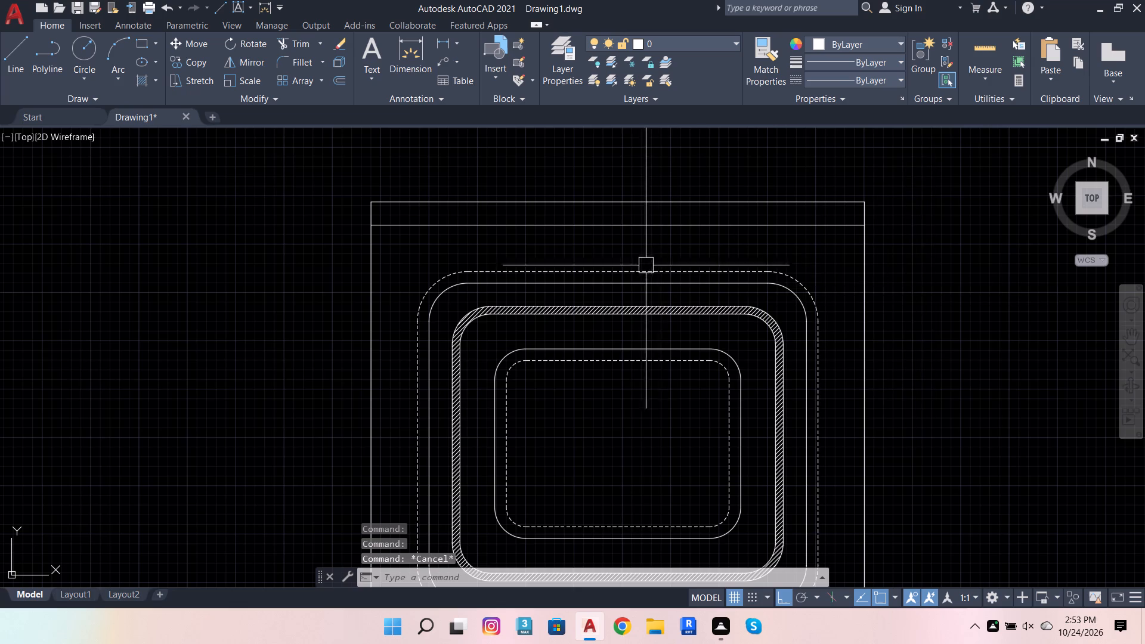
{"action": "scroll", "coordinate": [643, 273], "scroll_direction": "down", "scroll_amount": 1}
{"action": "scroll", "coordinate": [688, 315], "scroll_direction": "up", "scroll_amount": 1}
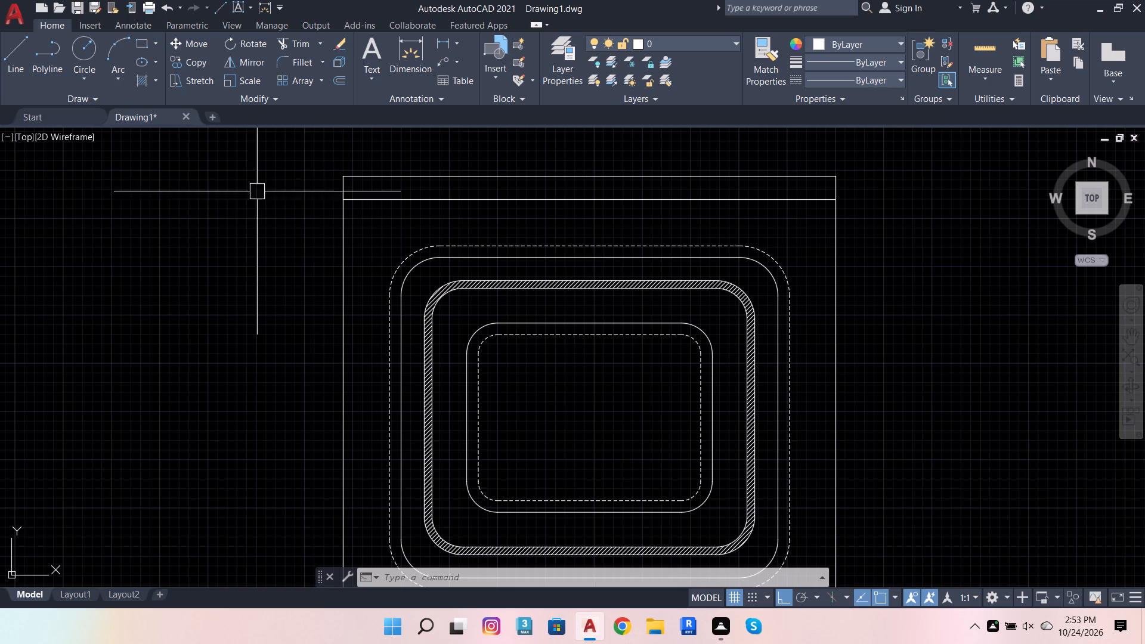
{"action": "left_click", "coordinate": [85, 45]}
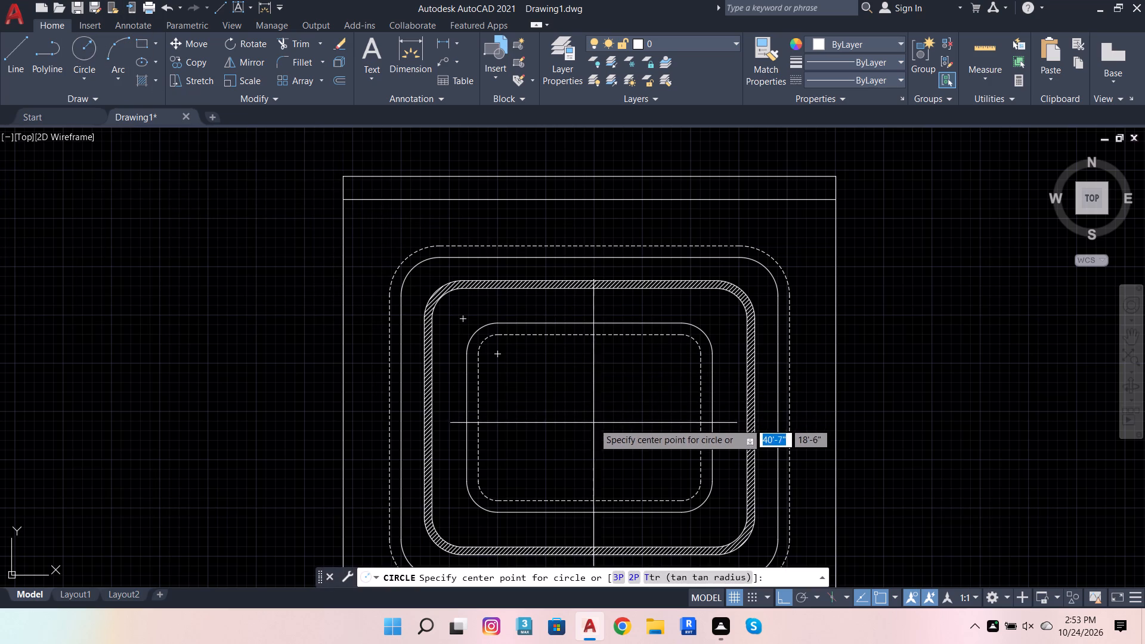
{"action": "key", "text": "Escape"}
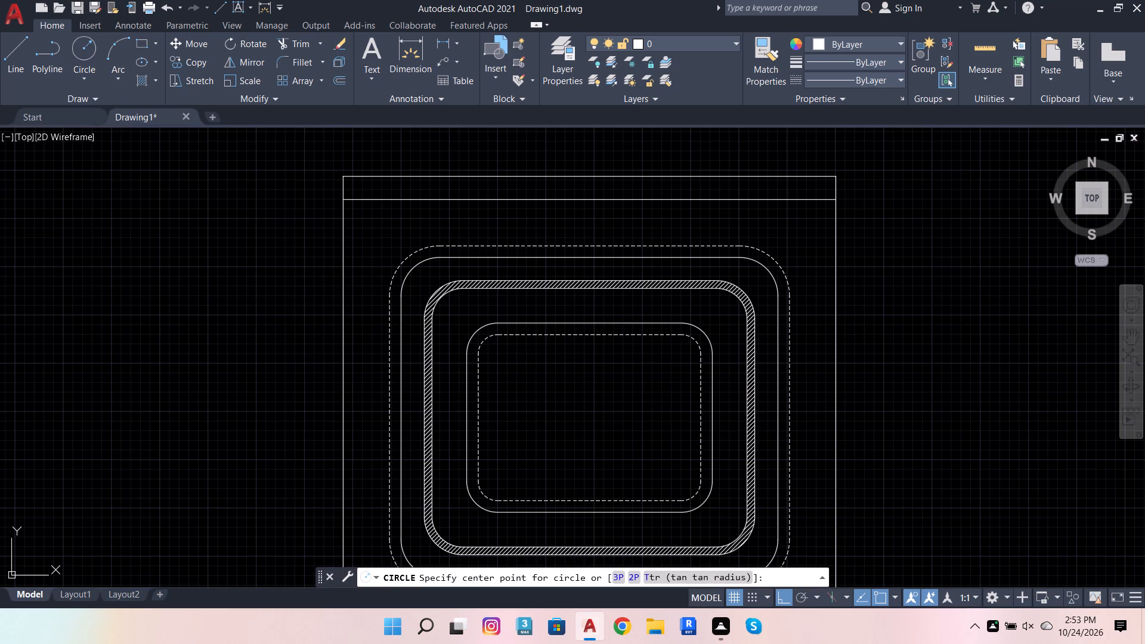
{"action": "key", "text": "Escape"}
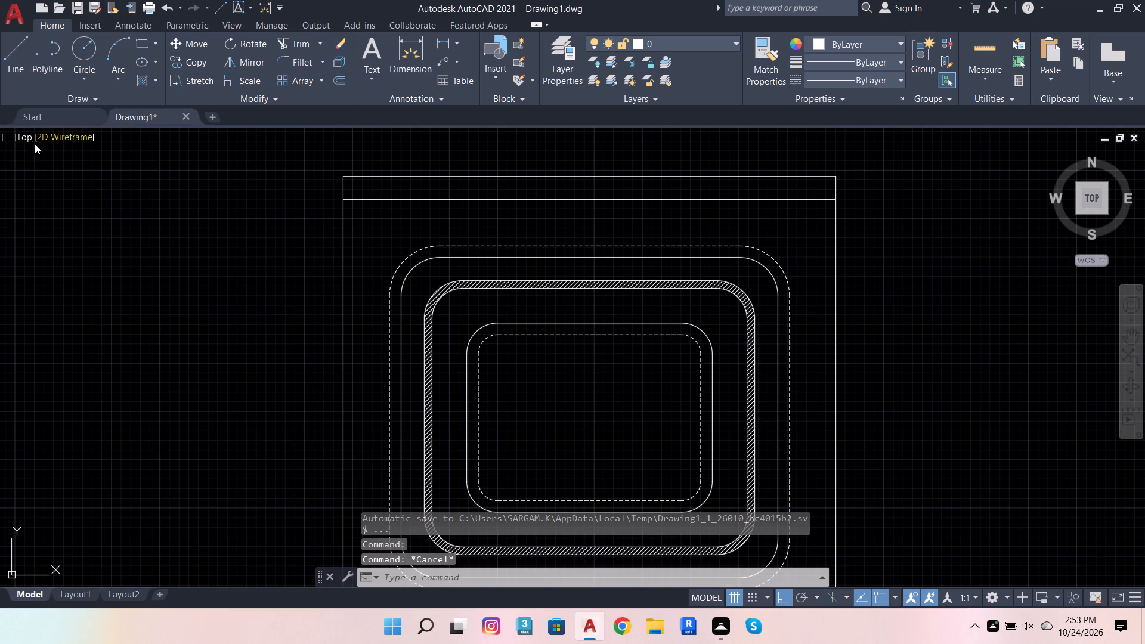
Draw a vertical line from the midpoint of the innermost dashed frame's top edge down past its bottom edge.
{"action": "left_click", "coordinate": [26, 50]}
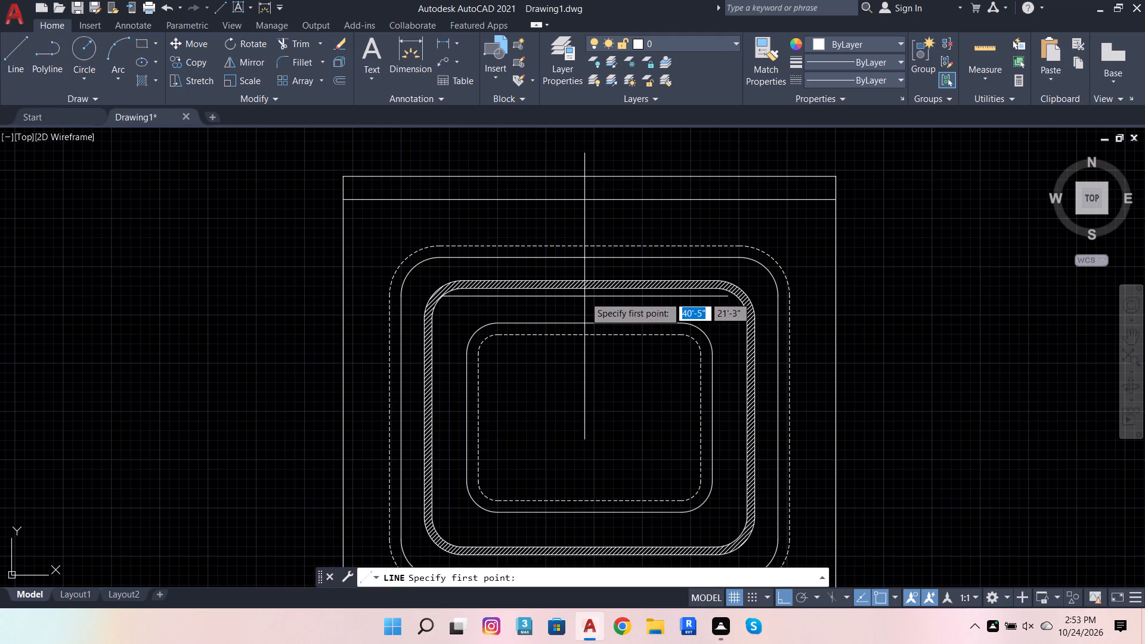
{"action": "right_click", "coordinate": [583, 298], "text": "shift"}
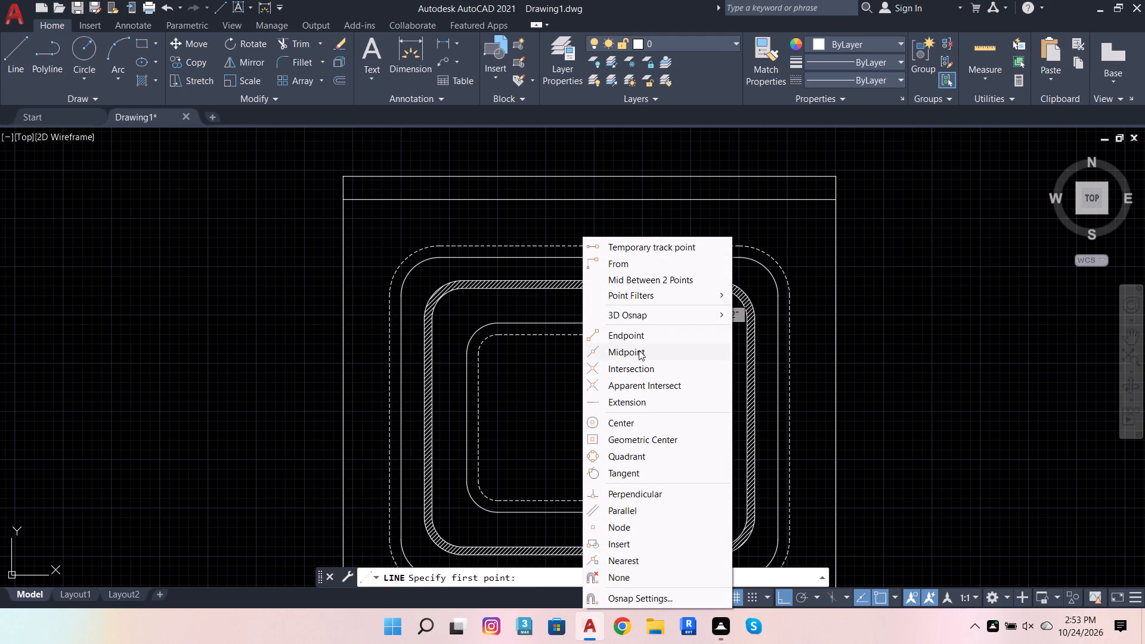
{"action": "left_click", "coordinate": [639, 354]}
{"action": "left_click", "coordinate": [589, 331]}
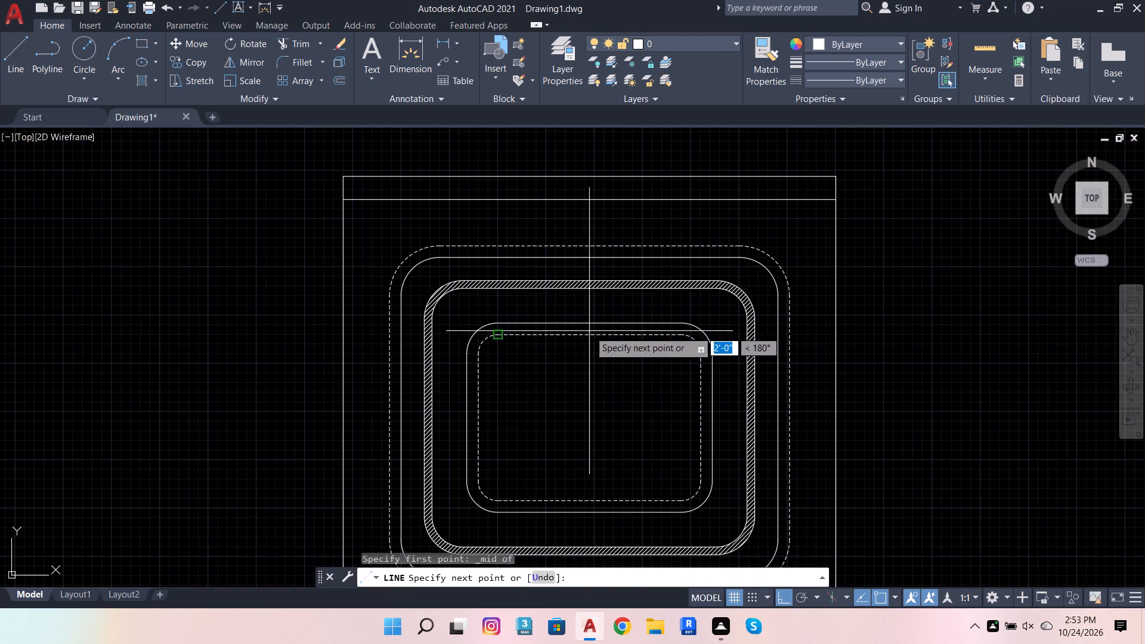
{"action": "scroll", "coordinate": [589, 508], "scroll_direction": "up", "scroll_amount": 4}
{"action": "left_click", "coordinate": [593, 506]}
{"action": "key", "text": "Escape"}
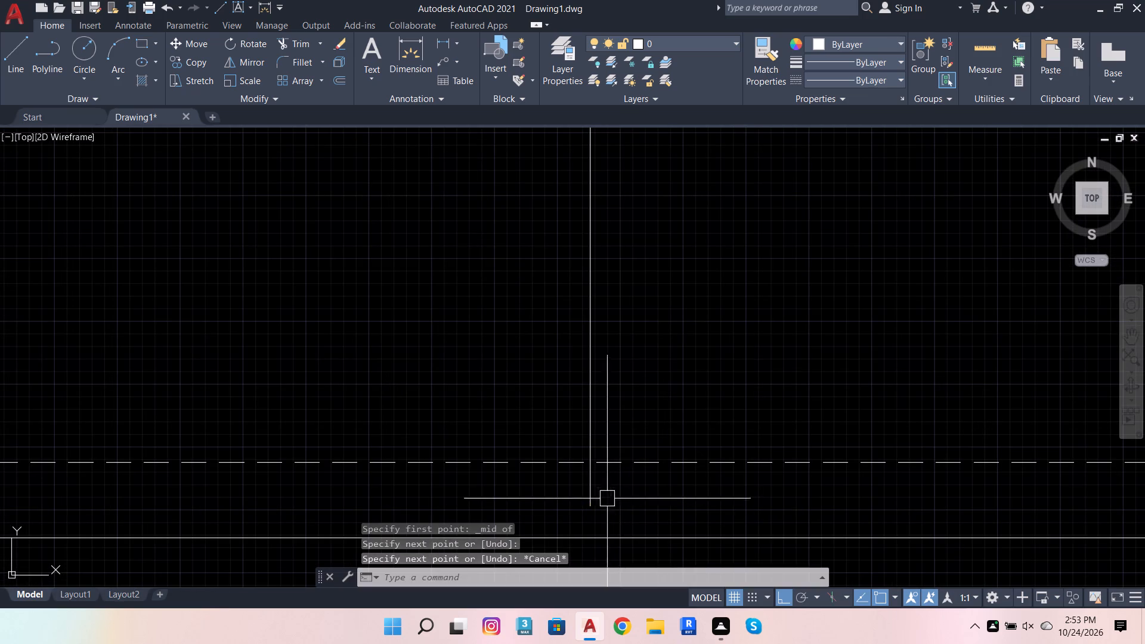
Trim the vertical line's overhang below the innermost dashed frame's bottom edge.
{"action": "scroll", "coordinate": [573, 510], "scroll_direction": "down", "scroll_amount": 3}
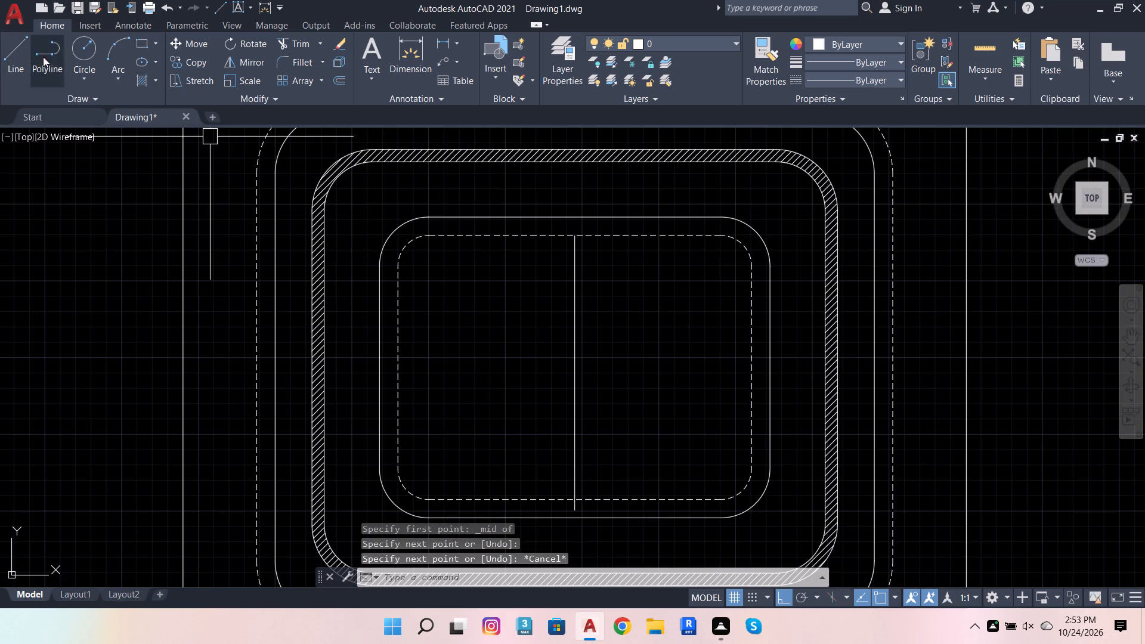
{"action": "left_click", "coordinate": [299, 41]}
{"action": "scroll", "coordinate": [595, 513], "scroll_direction": "up", "scroll_amount": 2}
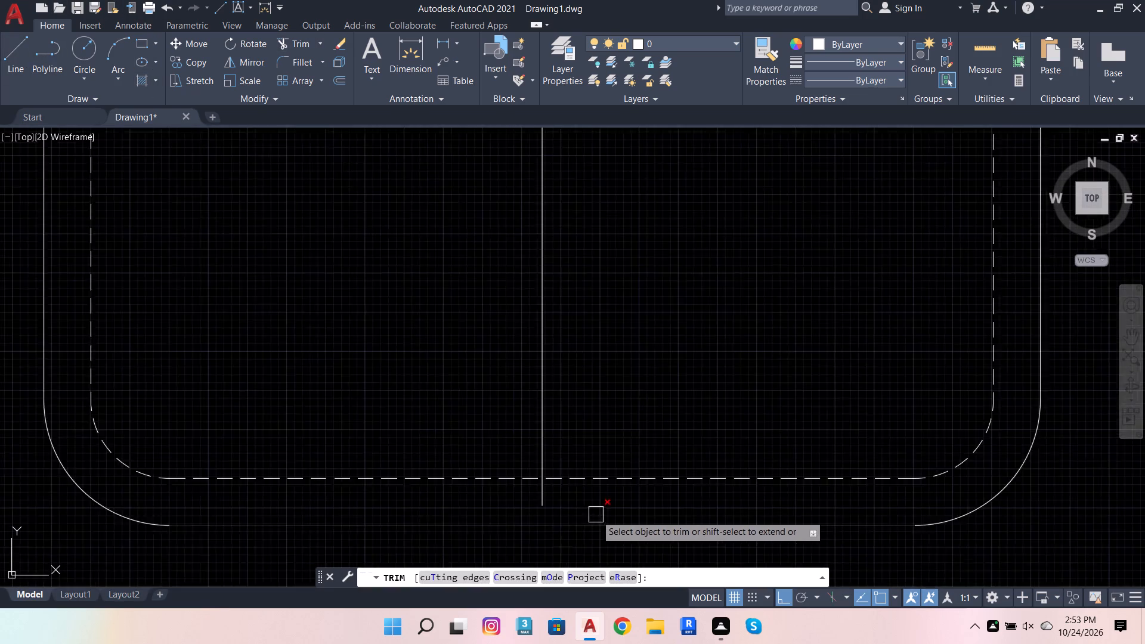
{"action": "scroll", "coordinate": [596, 515], "scroll_direction": "up", "scroll_amount": 1}
{"action": "left_click", "coordinate": [521, 495]}
{"action": "scroll", "coordinate": [644, 476], "scroll_direction": "down", "scroll_amount": 4}
{"action": "key", "text": "Escape"}
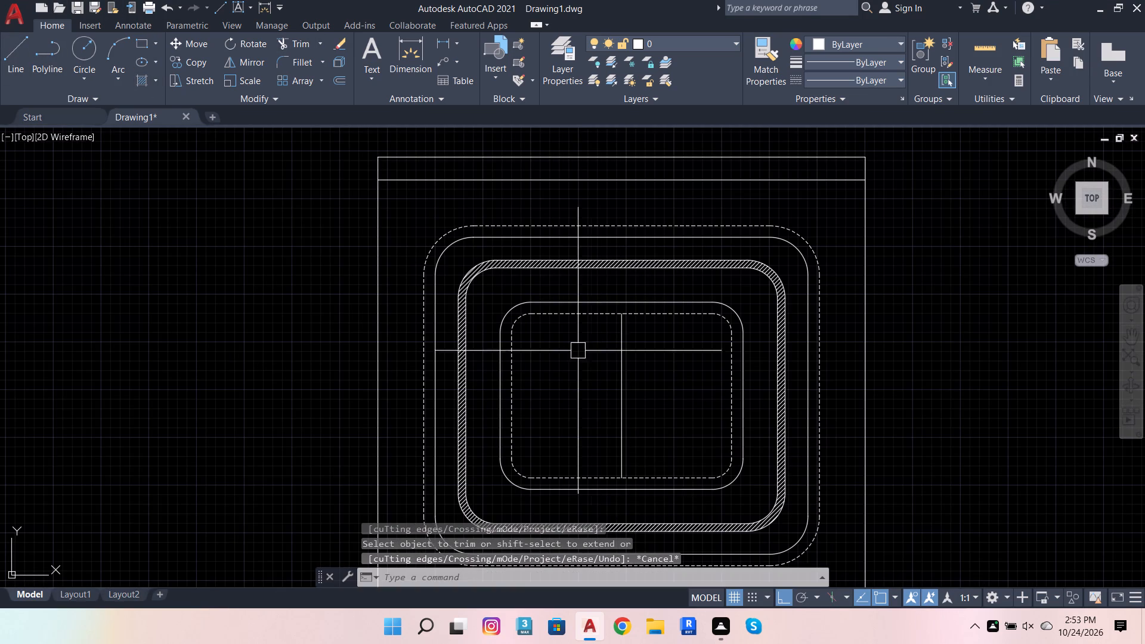
Draw a horizontal line from the midpoint of the innermost dashed frame's left edge to just past its right edge.
{"action": "left_click", "coordinate": [4, 51]}
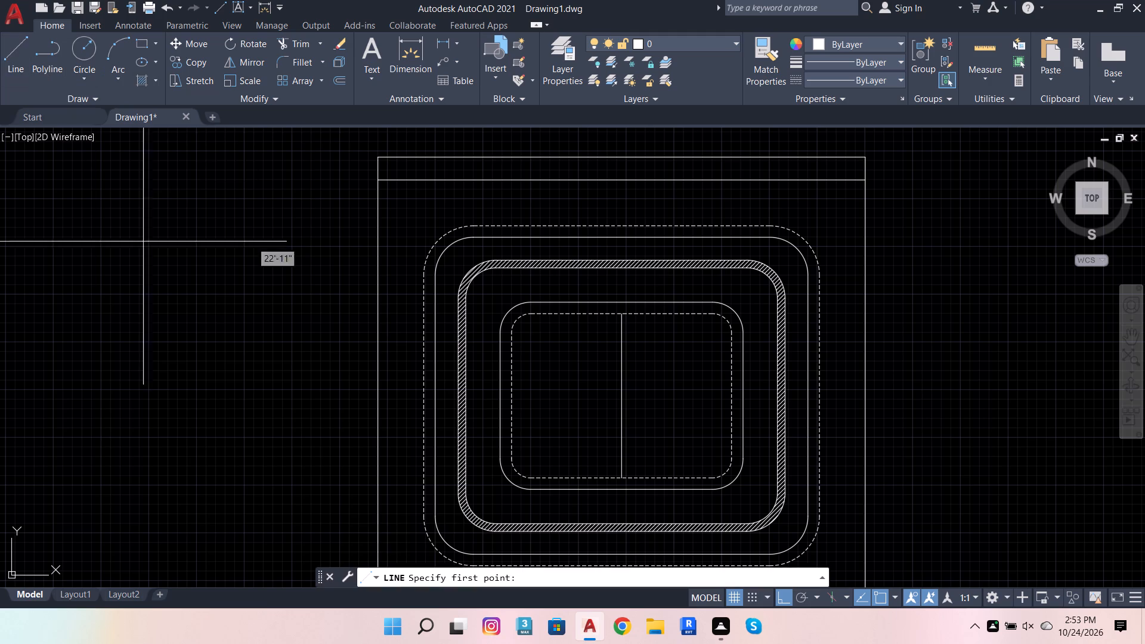
{"action": "right_click", "coordinate": [199, 360], "text": "shift"}
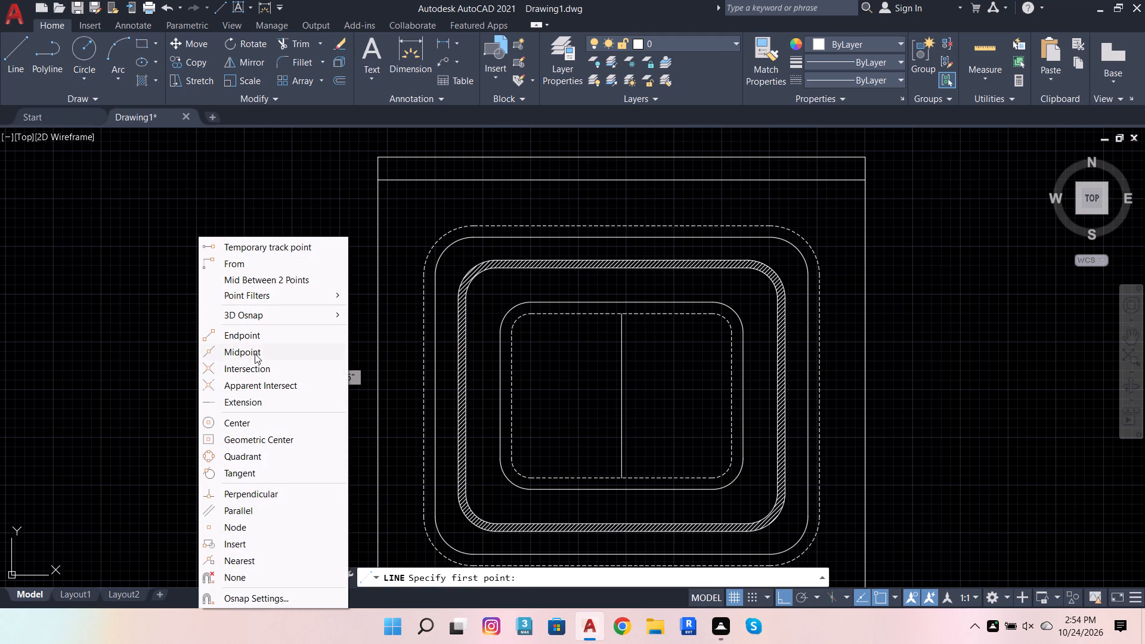
{"action": "left_click", "coordinate": [260, 349]}
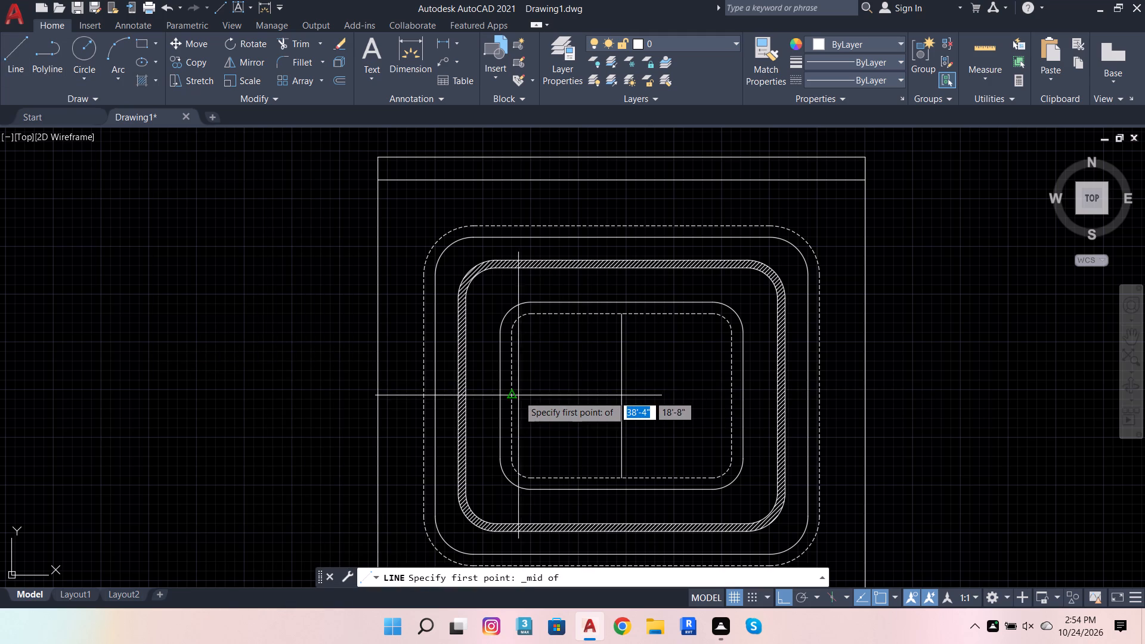
{"action": "left_click", "coordinate": [512, 395]}
{"action": "scroll", "coordinate": [745, 389], "scroll_direction": "up", "scroll_amount": 3}
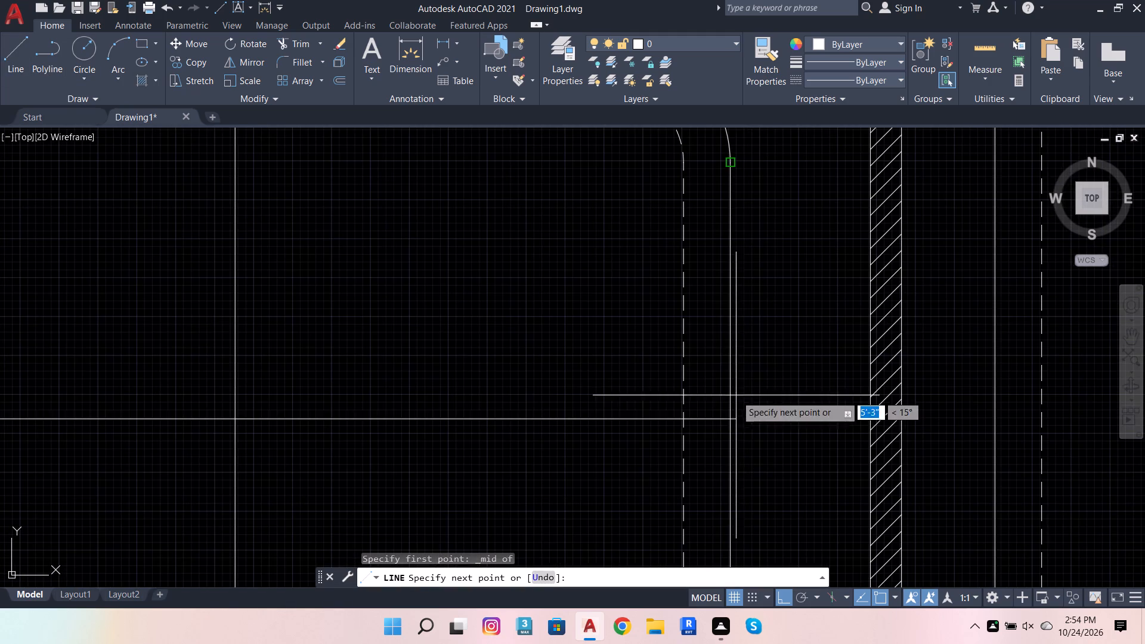
{"action": "left_click", "coordinate": [705, 417]}
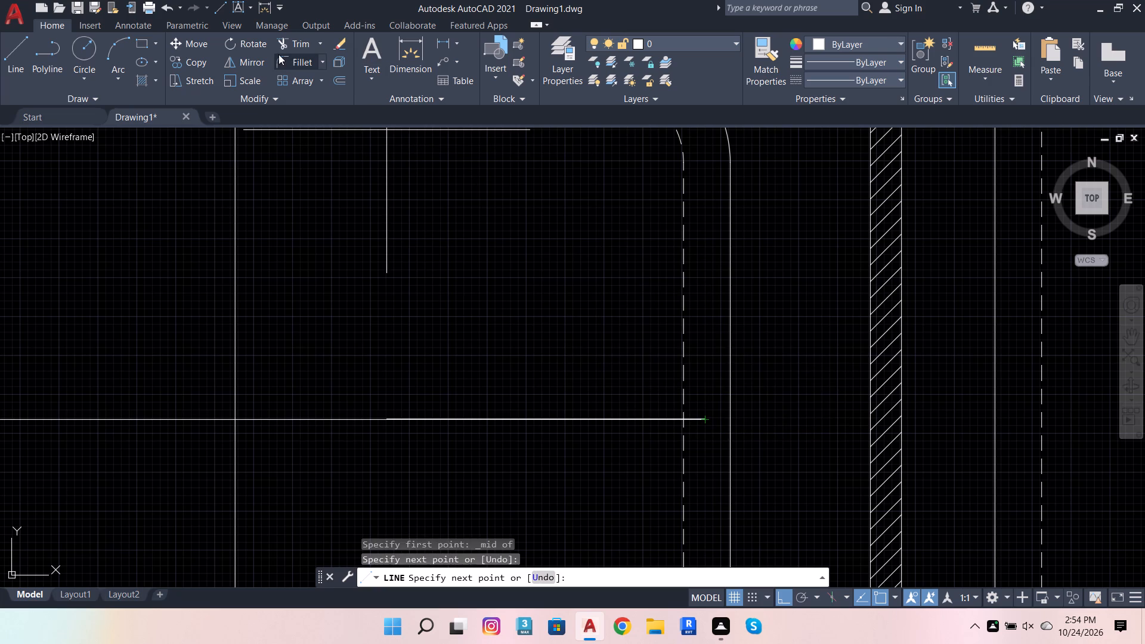
Trim the horizontal line's overhang beyond the innermost dashed frame's right edge.
{"action": "left_click", "coordinate": [287, 48]}
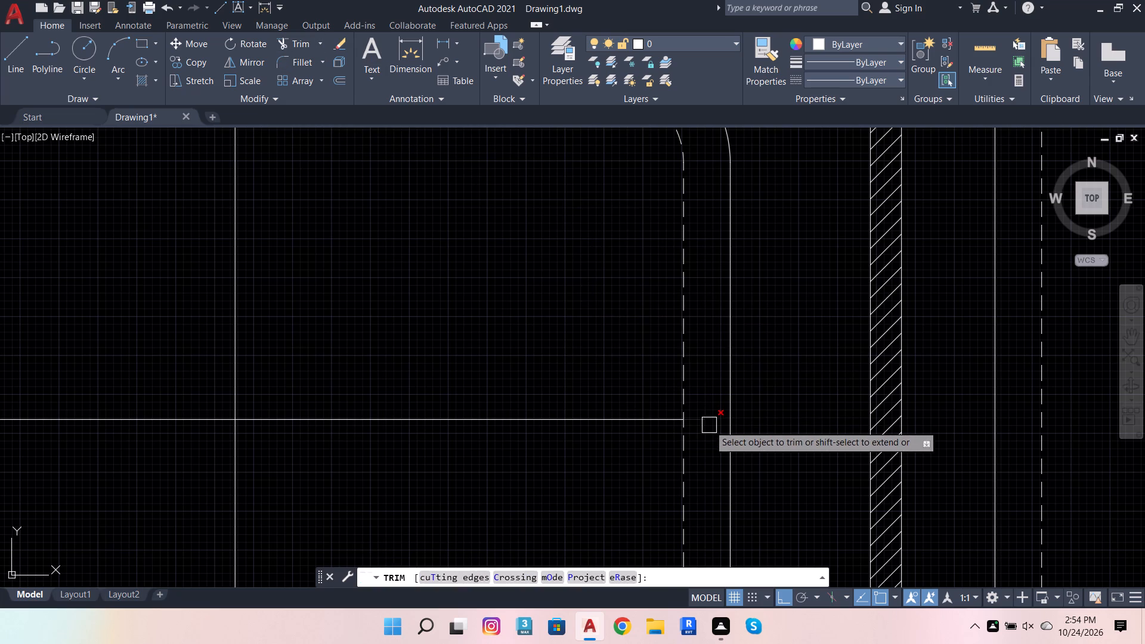
{"action": "left_click", "coordinate": [712, 419]}
Draw a circle centred on the crossing of the two centre lines, sized to fit inside the innermost dashed frame.
{"action": "left_click", "coordinate": [85, 50]}
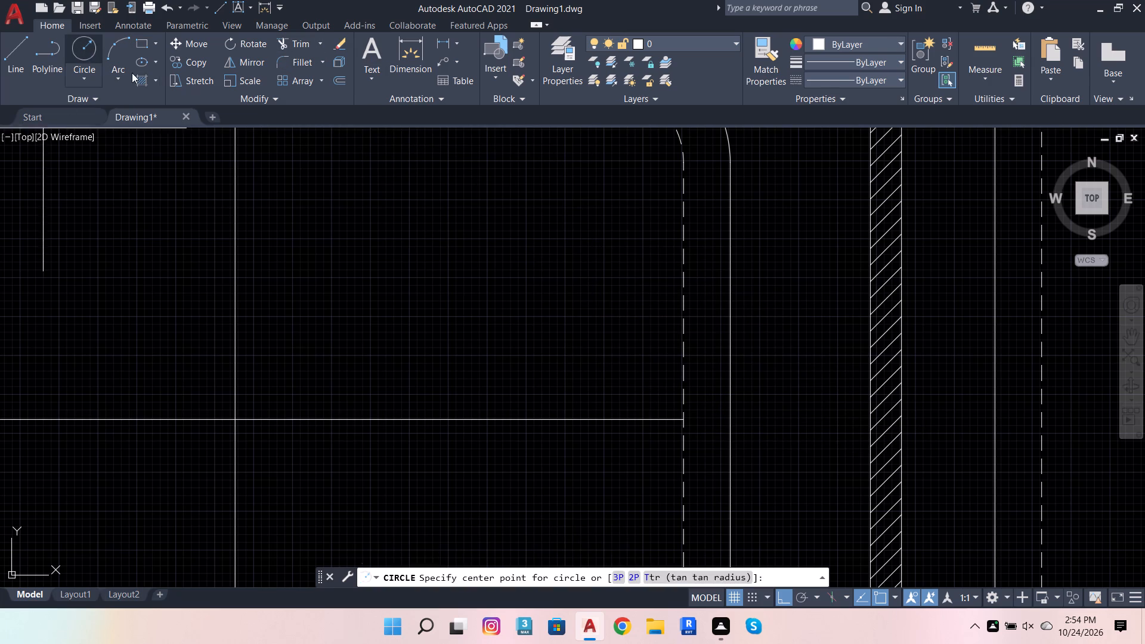
{"action": "scroll", "coordinate": [375, 294], "scroll_direction": "down", "scroll_amount": 2}
{"action": "left_click", "coordinate": [322, 341]}
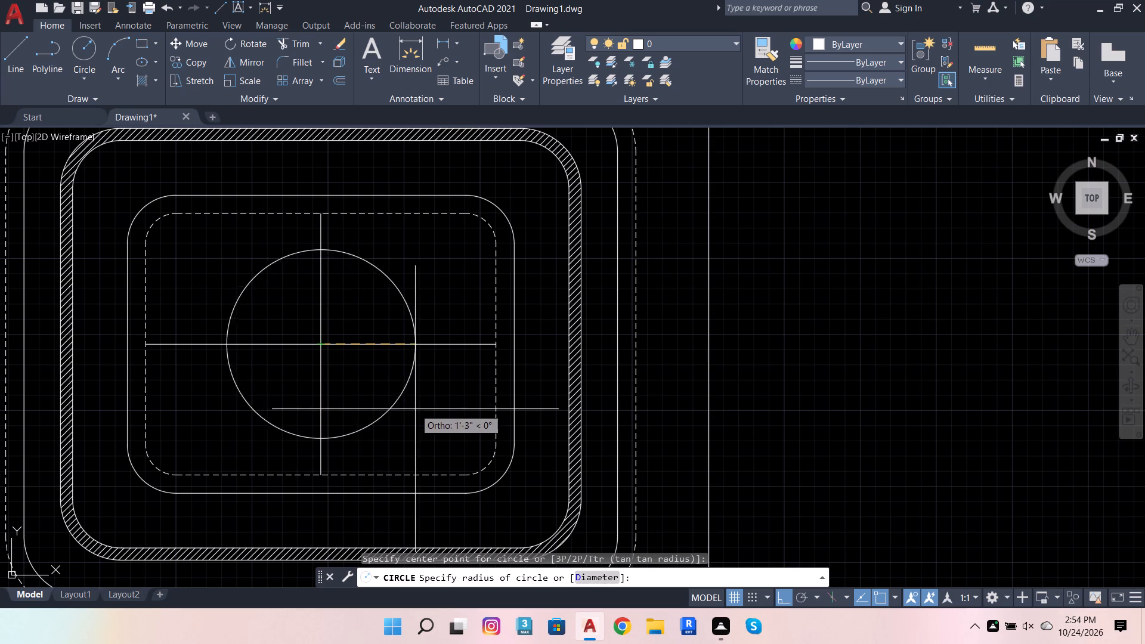
{"action": "left_click", "coordinate": [440, 422]}
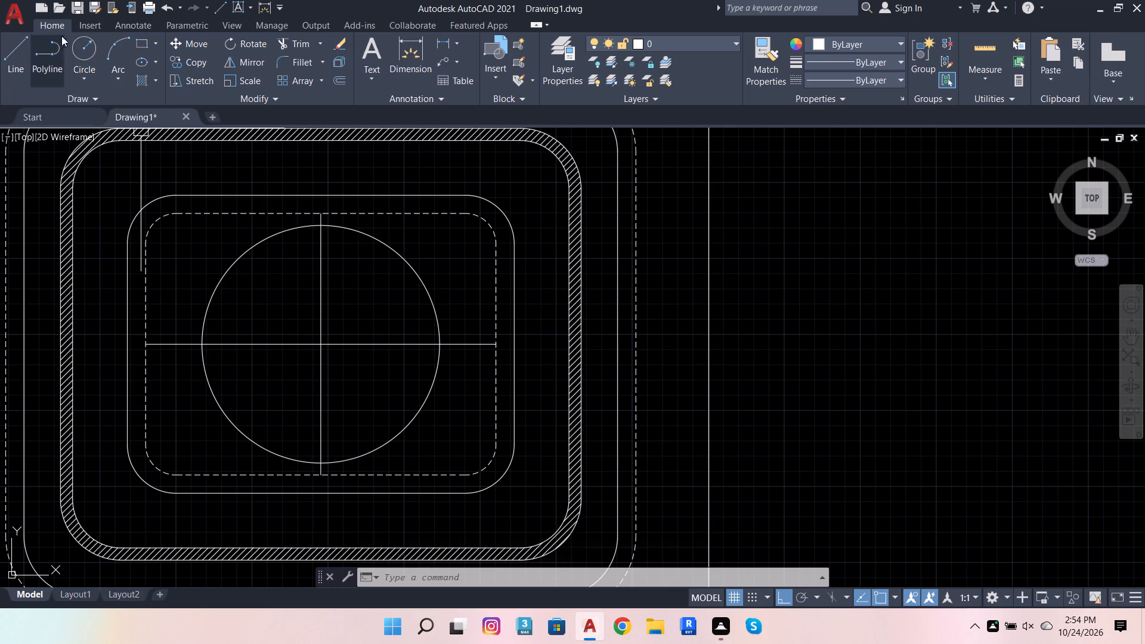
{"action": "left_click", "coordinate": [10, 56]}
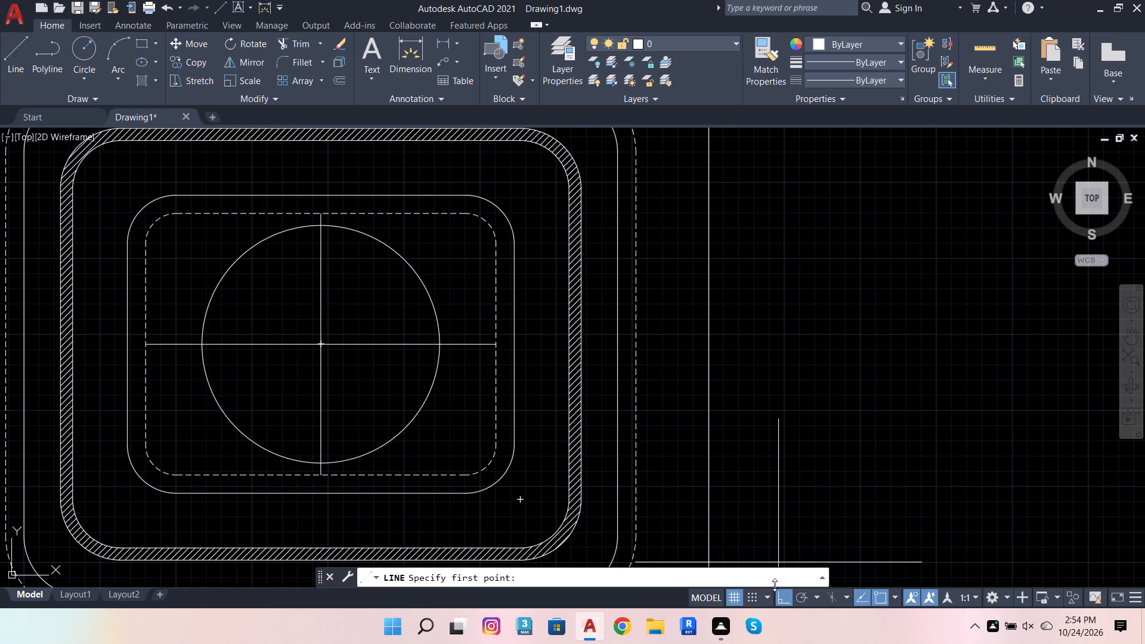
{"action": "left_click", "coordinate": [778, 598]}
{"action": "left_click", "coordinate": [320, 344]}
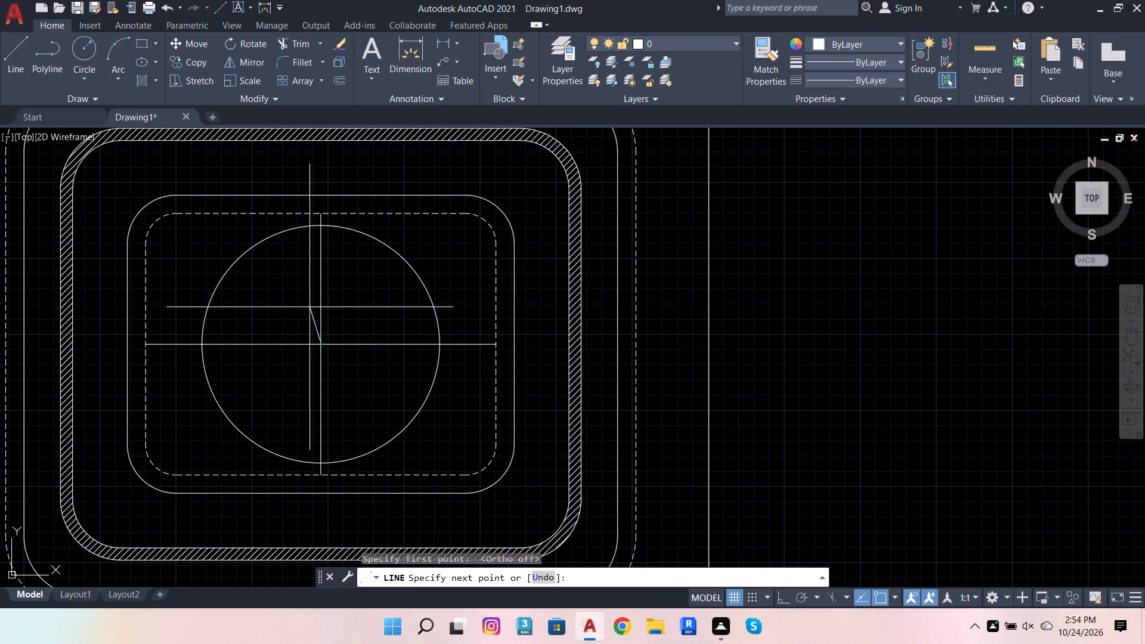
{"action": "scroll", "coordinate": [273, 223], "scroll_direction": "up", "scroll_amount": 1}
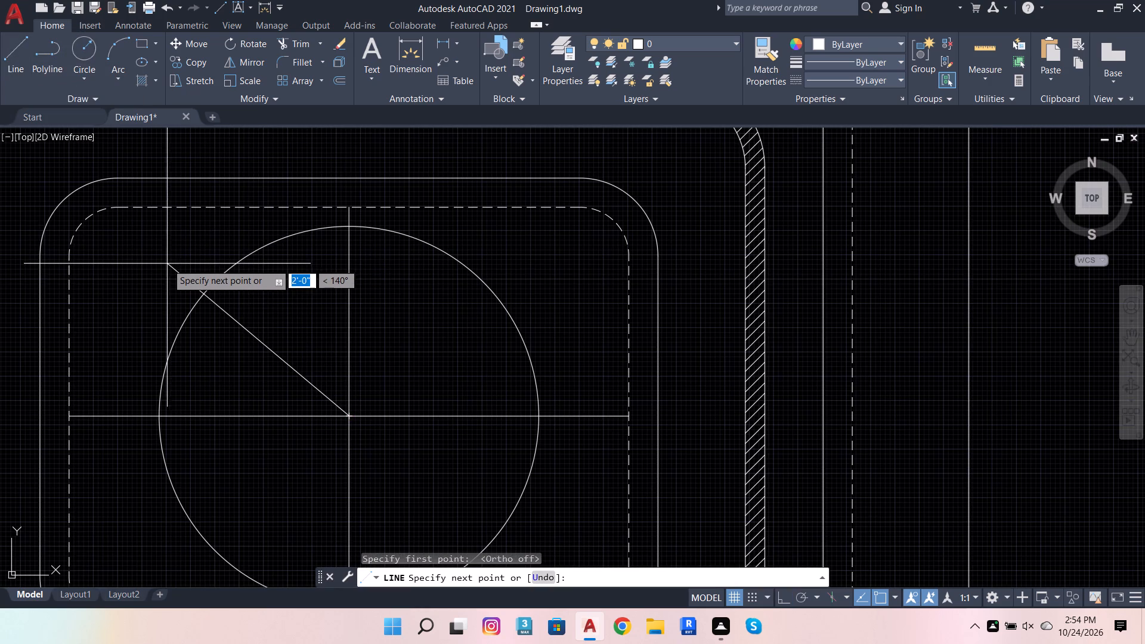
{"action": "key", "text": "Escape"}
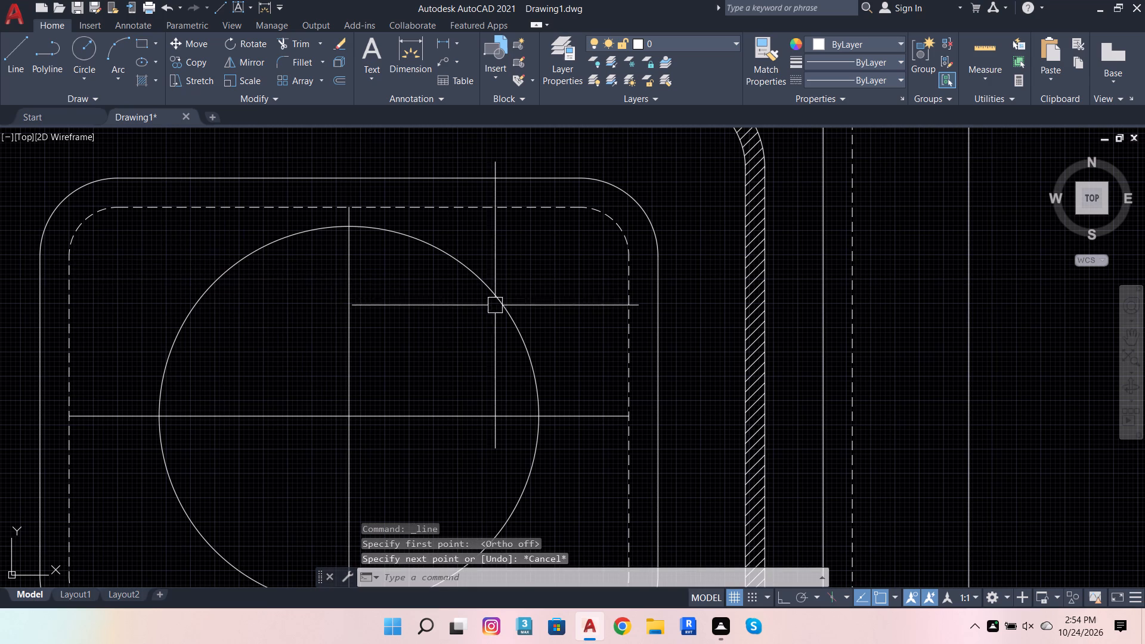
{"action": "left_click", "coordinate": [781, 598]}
Draw a diagonal line about 4'-10" long from the innermost frame's upper-left corner-arc centre to its lower-right corner-arc centre.
{"action": "left_click", "coordinate": [10, 48]}
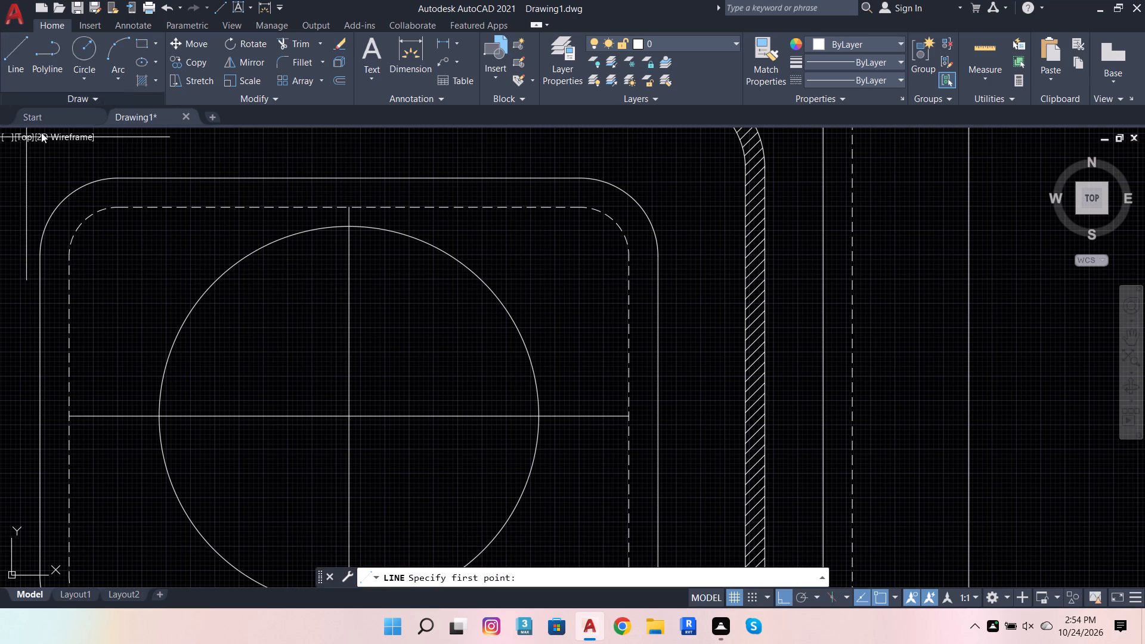
{"action": "left_click", "coordinate": [117, 255]}
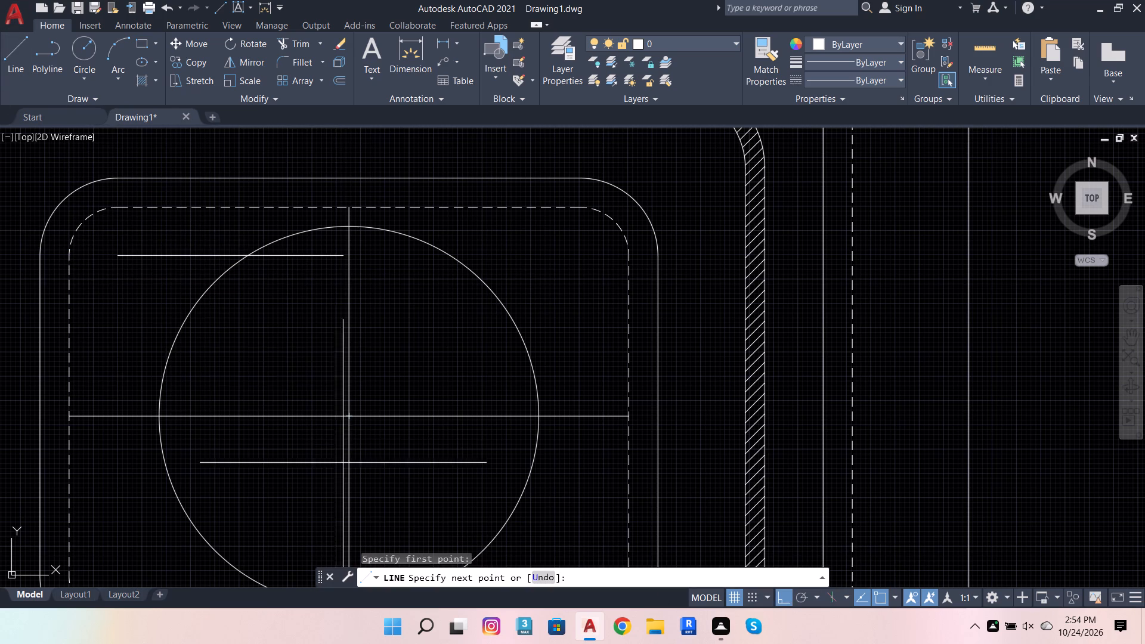
{"action": "scroll", "coordinate": [370, 451], "scroll_direction": "down", "scroll_amount": 4}
{"action": "scroll", "coordinate": [400, 479], "scroll_direction": "up", "scroll_amount": 2}
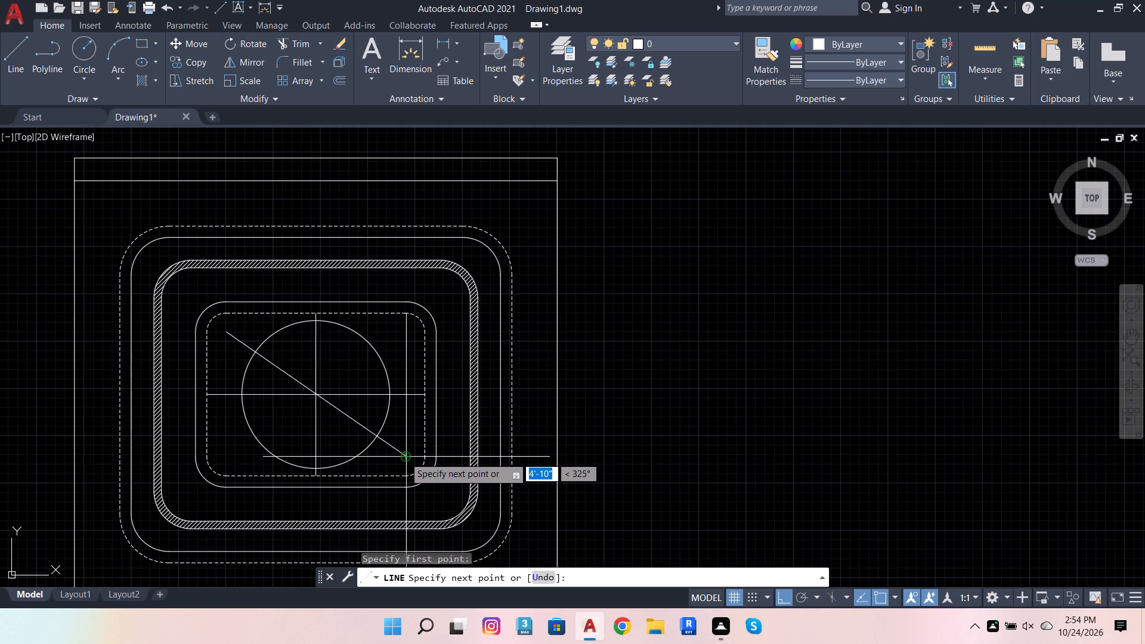
{"action": "left_click", "coordinate": [404, 457]}
{"action": "key", "text": "space"}
Draw the opposite diagonal line from the innermost frame's upper-right corner-arc centre to its lower-left corner-arc centre.
{"action": "key", "text": "space"}
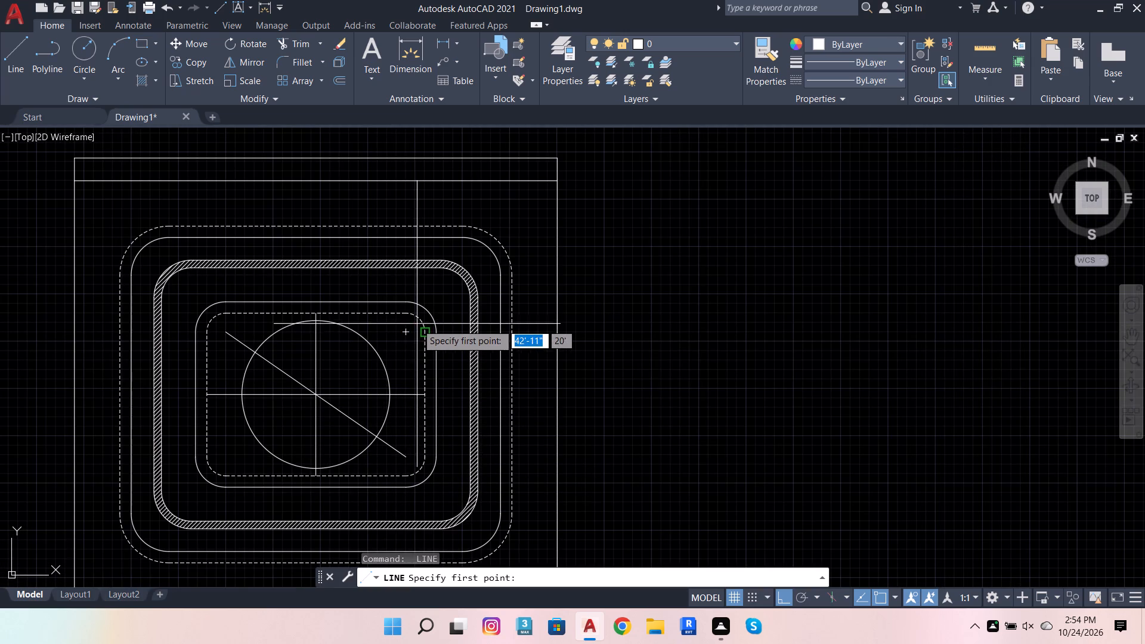
{"action": "left_click", "coordinate": [407, 330]}
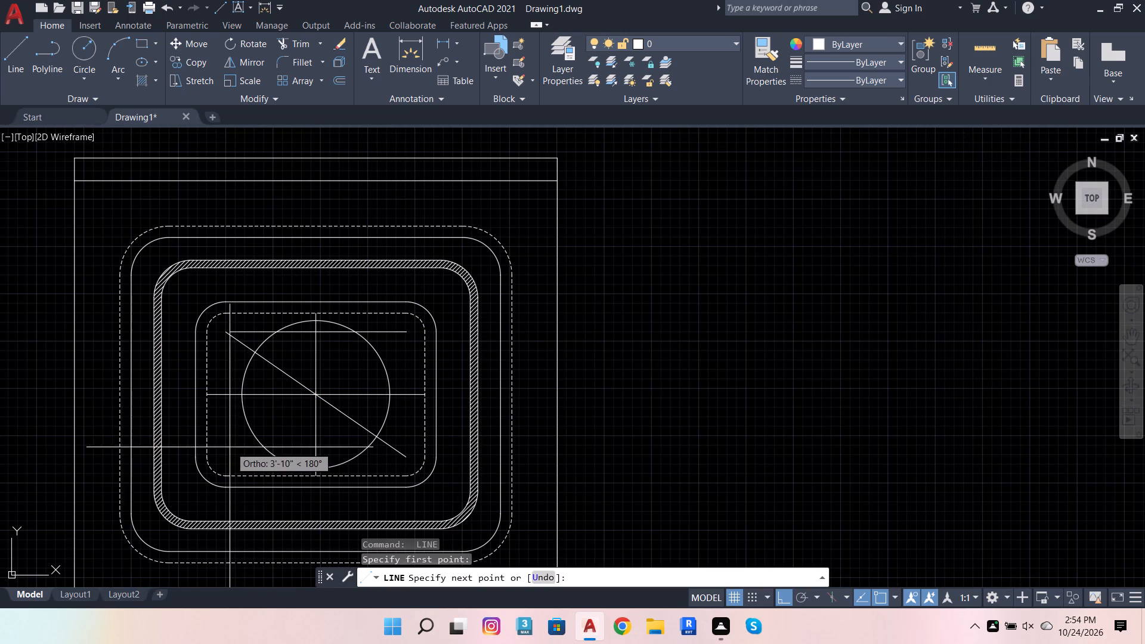
{"action": "left_click", "coordinate": [224, 462]}
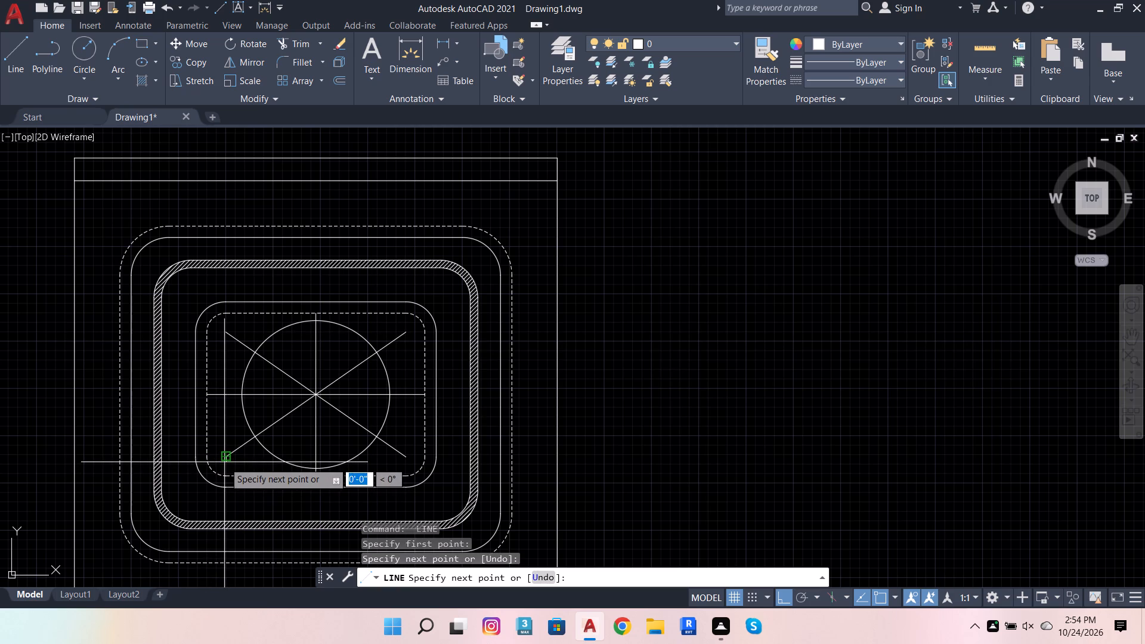
{"action": "key", "text": "Escape"}
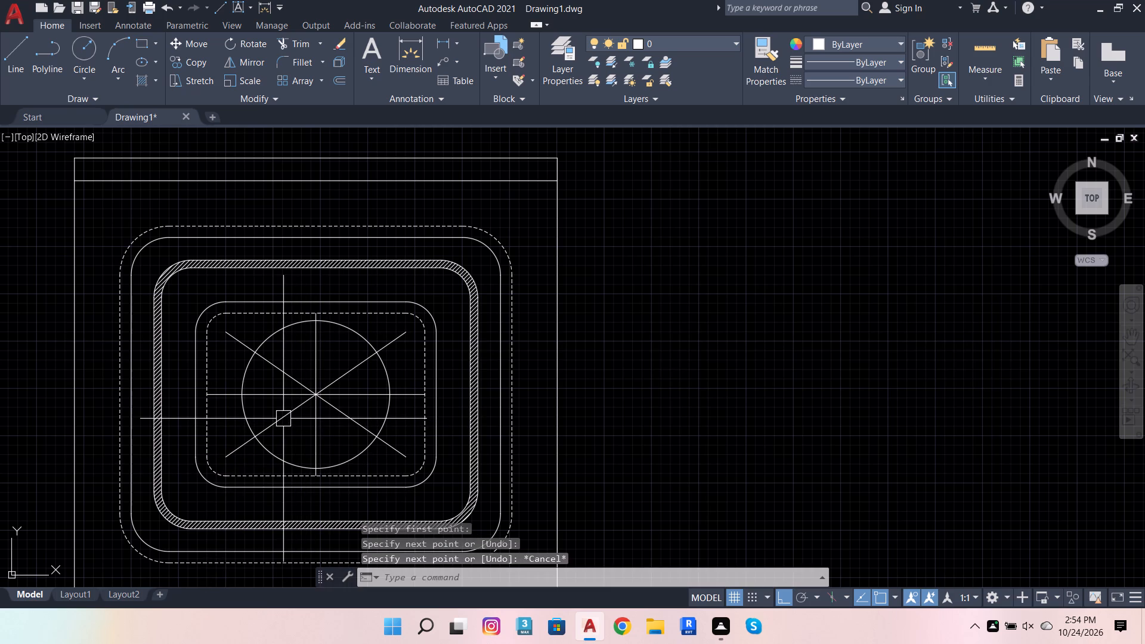
{"action": "key", "text": "Escape"}
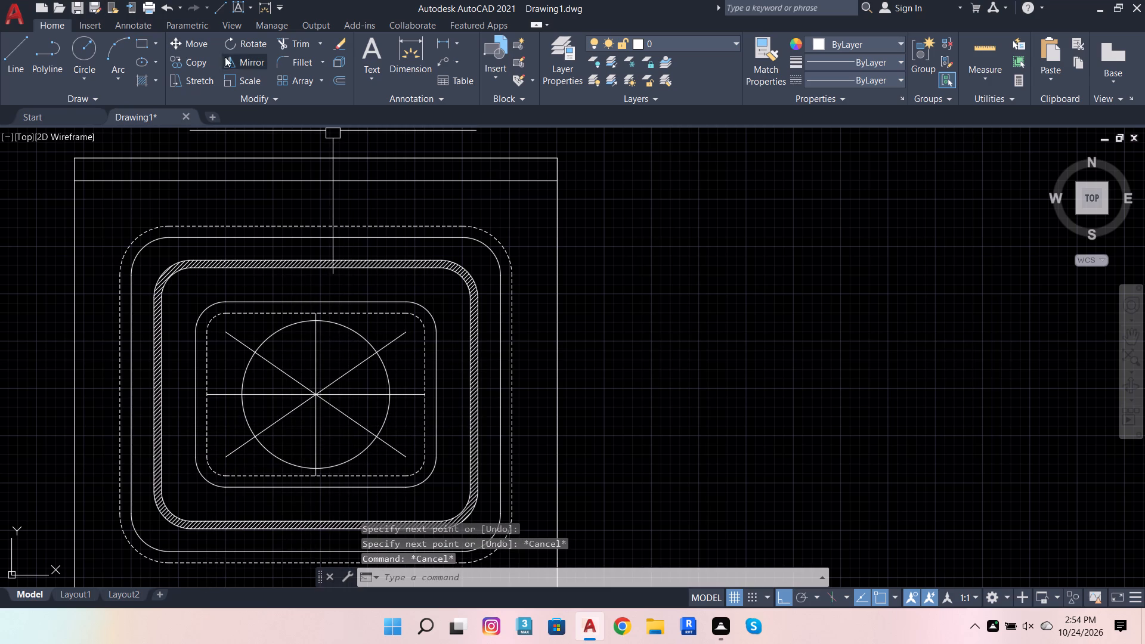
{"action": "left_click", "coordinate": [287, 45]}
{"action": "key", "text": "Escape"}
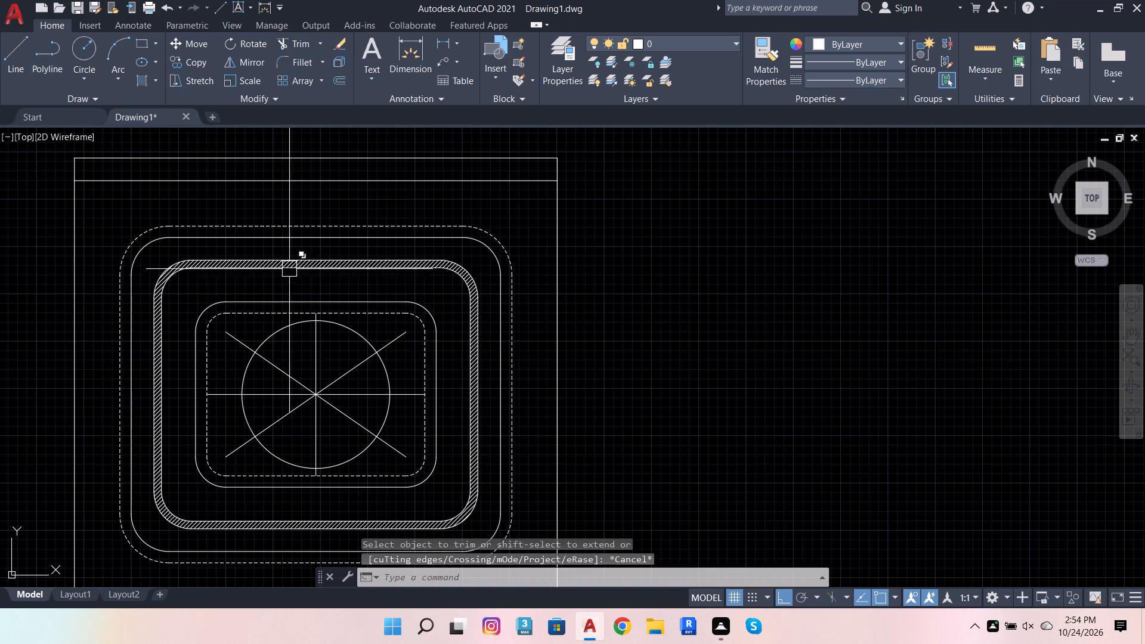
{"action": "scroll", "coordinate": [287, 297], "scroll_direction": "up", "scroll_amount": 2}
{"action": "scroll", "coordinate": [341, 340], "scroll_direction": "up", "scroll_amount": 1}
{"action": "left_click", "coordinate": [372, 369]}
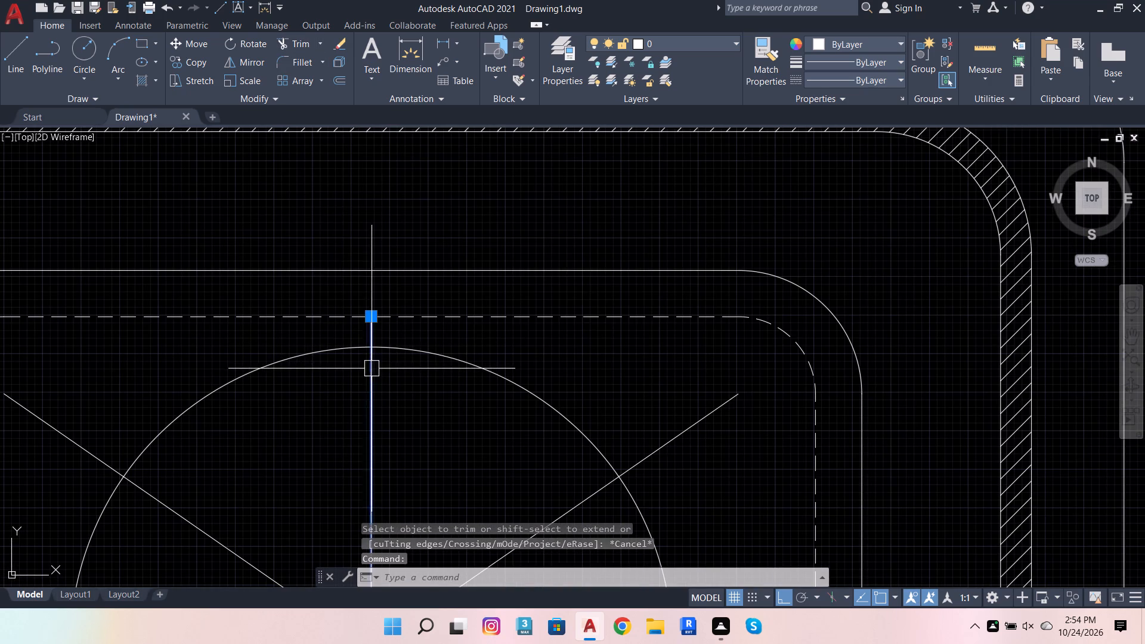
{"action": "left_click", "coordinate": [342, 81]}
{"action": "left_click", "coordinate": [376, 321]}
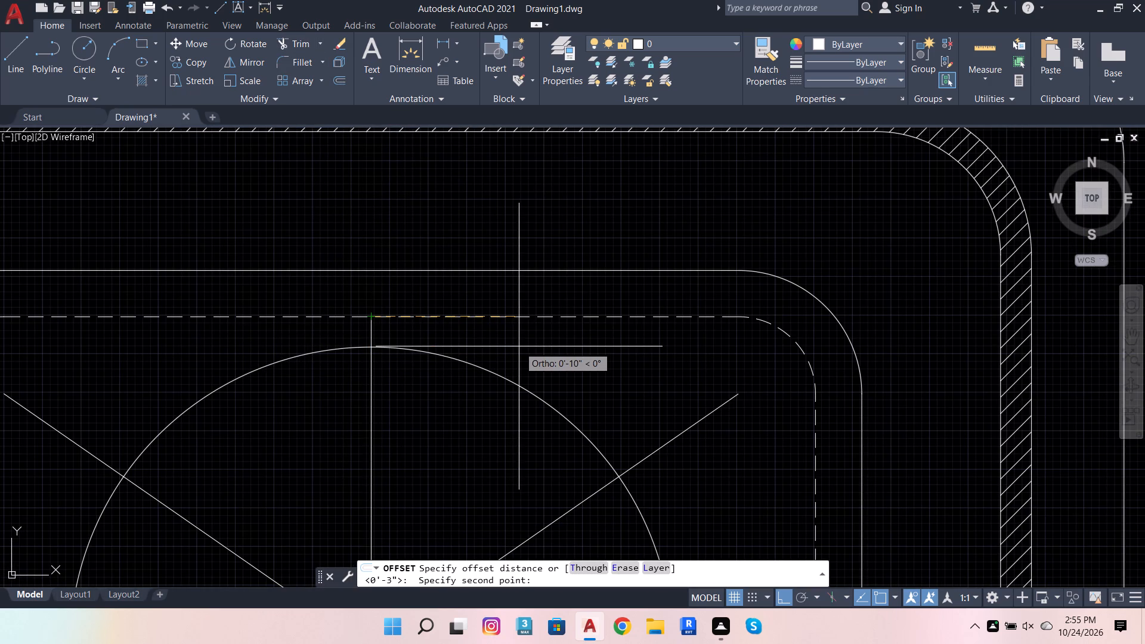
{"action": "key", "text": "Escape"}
Offset the vertical centre line inside the innermost dashed frame by 2" to both sides.
{"action": "scroll", "coordinate": [388, 369], "scroll_direction": "down", "scroll_amount": 1}
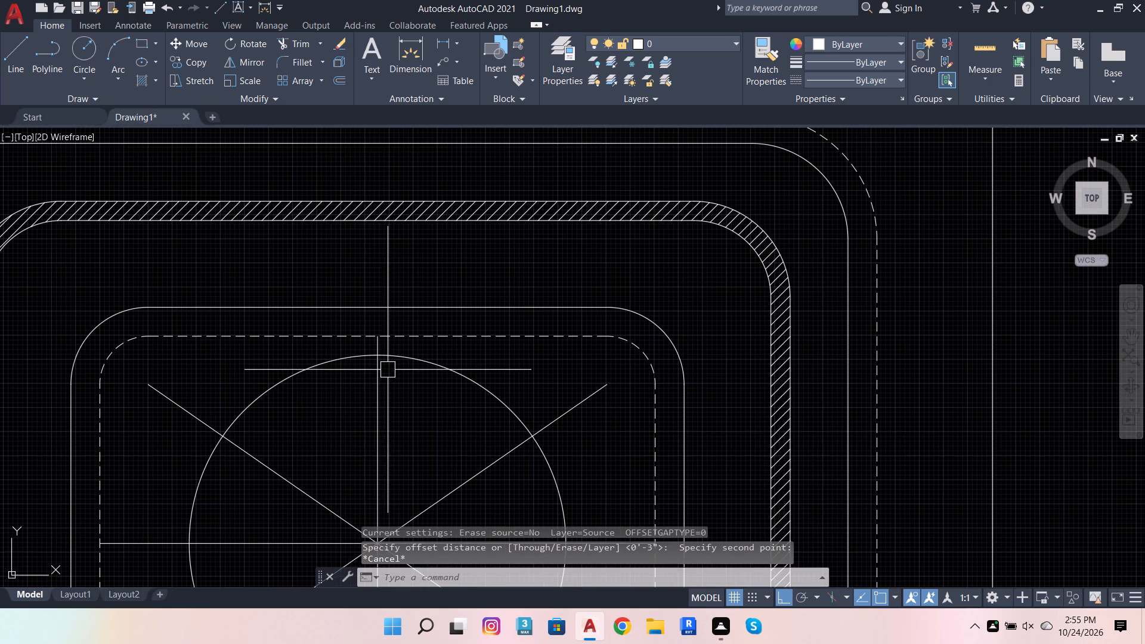
{"action": "scroll", "coordinate": [452, 351], "scroll_direction": "down", "scroll_amount": 1}
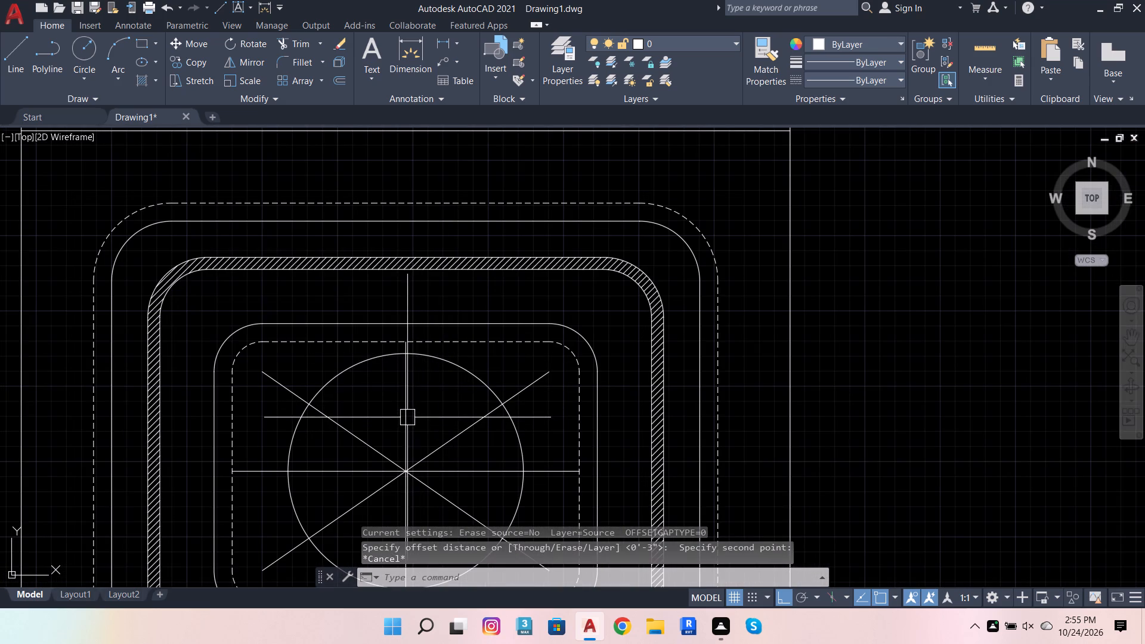
{"action": "left_click", "coordinate": [407, 417]}
{"action": "left_click", "coordinate": [335, 83]}
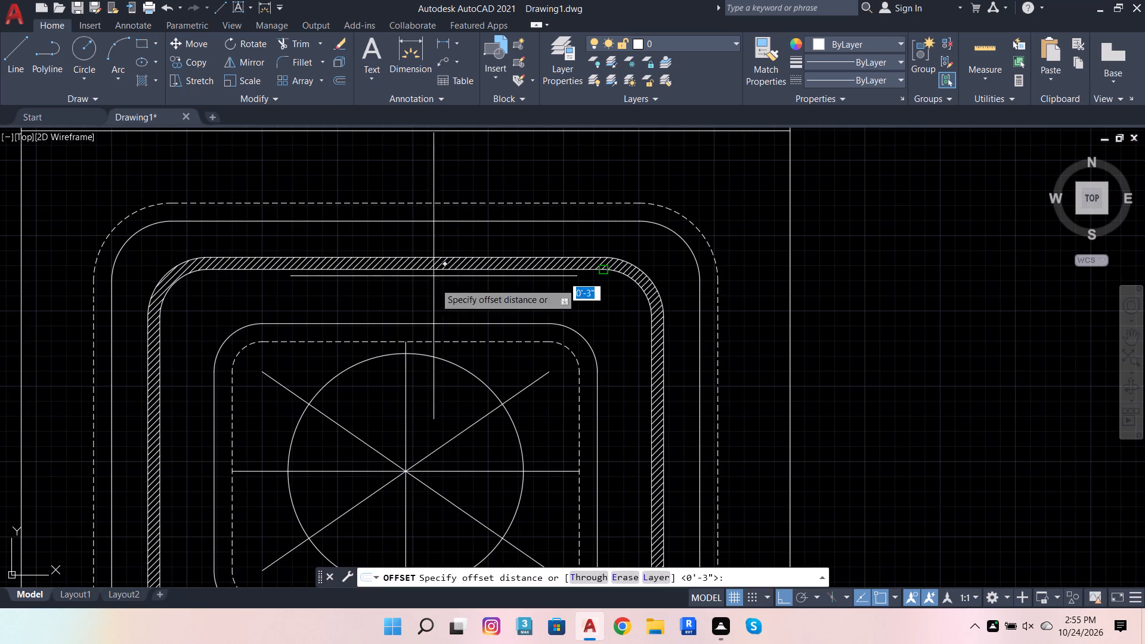
{"action": "left_click", "coordinate": [405, 336]}
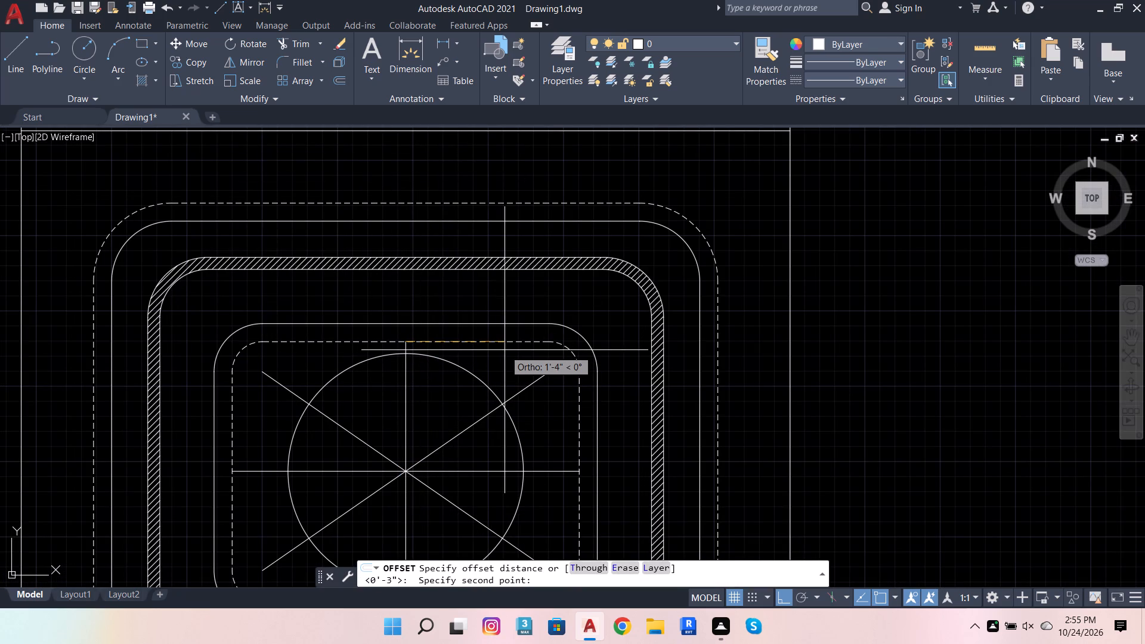
{"action": "key", "text": "2"}
{"action": "key", "text": "Return"}
{"action": "left_click", "coordinate": [505, 351]}
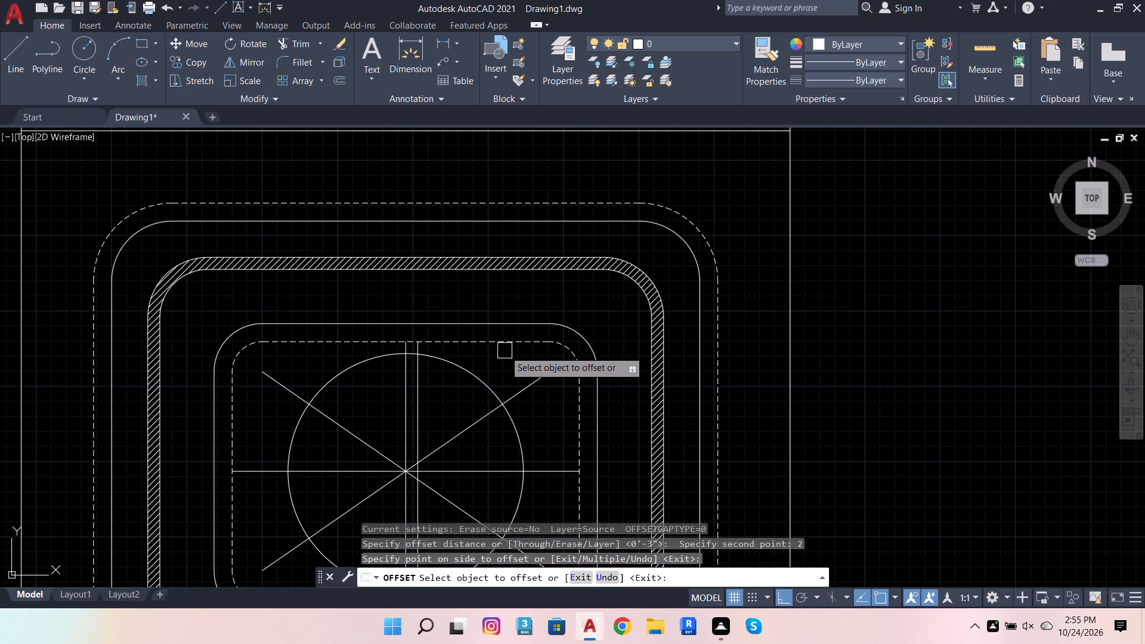
{"action": "left_click", "coordinate": [406, 385]}
{"action": "left_click", "coordinate": [366, 389]}
Offset the horizontal centre line by the same 2" distance, once above and once below.
{"action": "scroll", "coordinate": [433, 364], "scroll_direction": "down", "scroll_amount": 2}
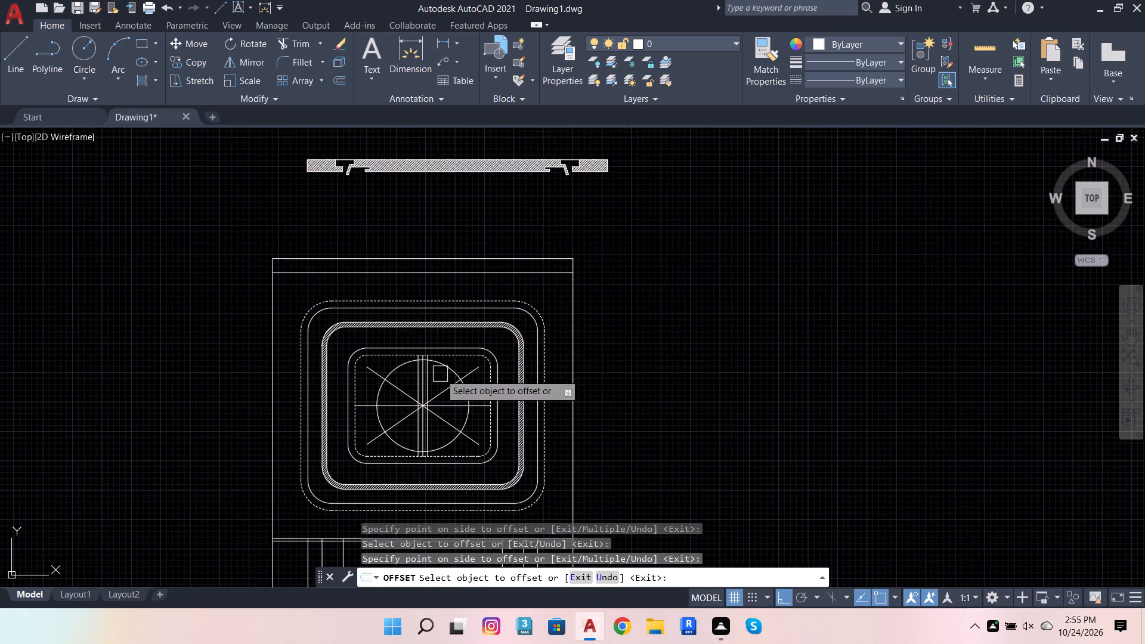
{"action": "scroll", "coordinate": [457, 395], "scroll_direction": "up", "scroll_amount": 3}
{"action": "left_click", "coordinate": [454, 437]}
{"action": "left_click", "coordinate": [458, 392]}
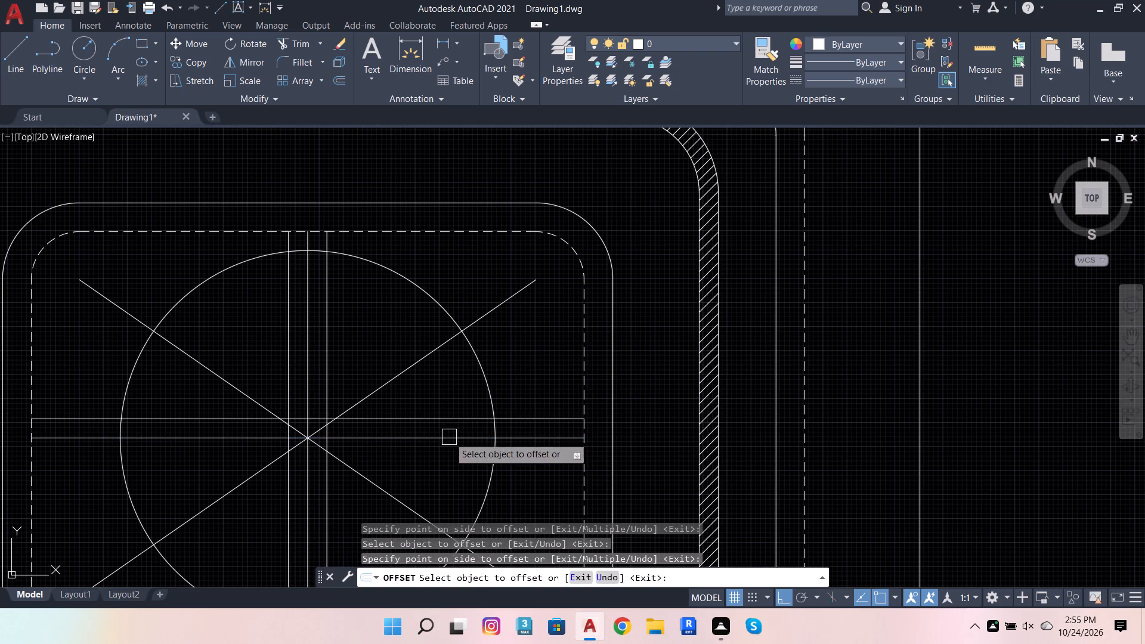
{"action": "left_click", "coordinate": [449, 438]}
{"action": "left_click", "coordinate": [451, 453]}
{"action": "key", "text": "Escape"}
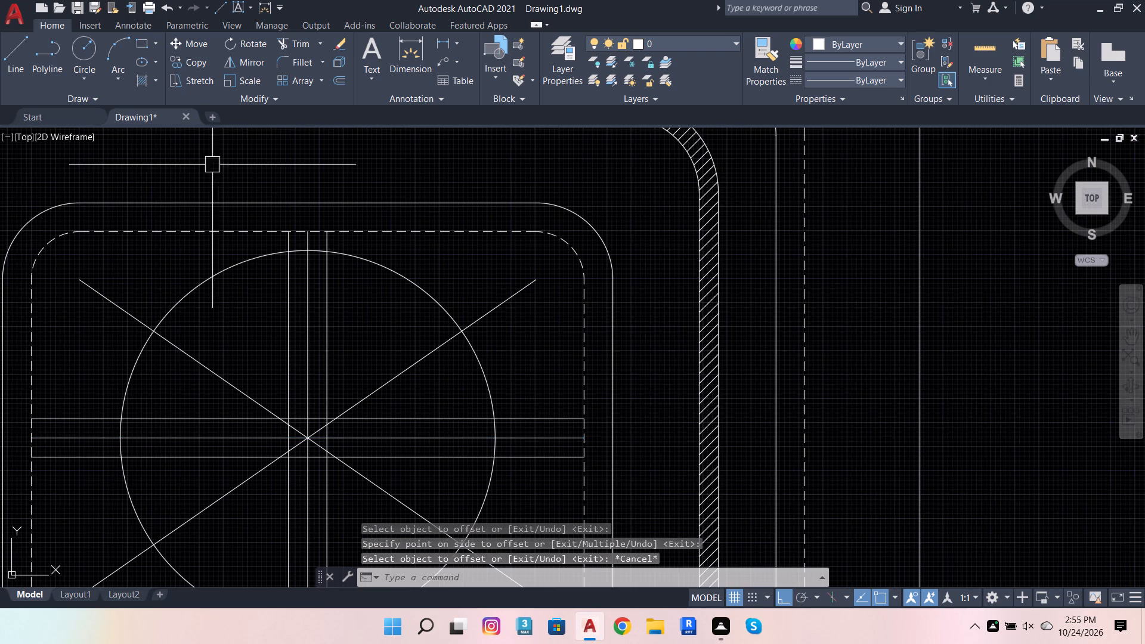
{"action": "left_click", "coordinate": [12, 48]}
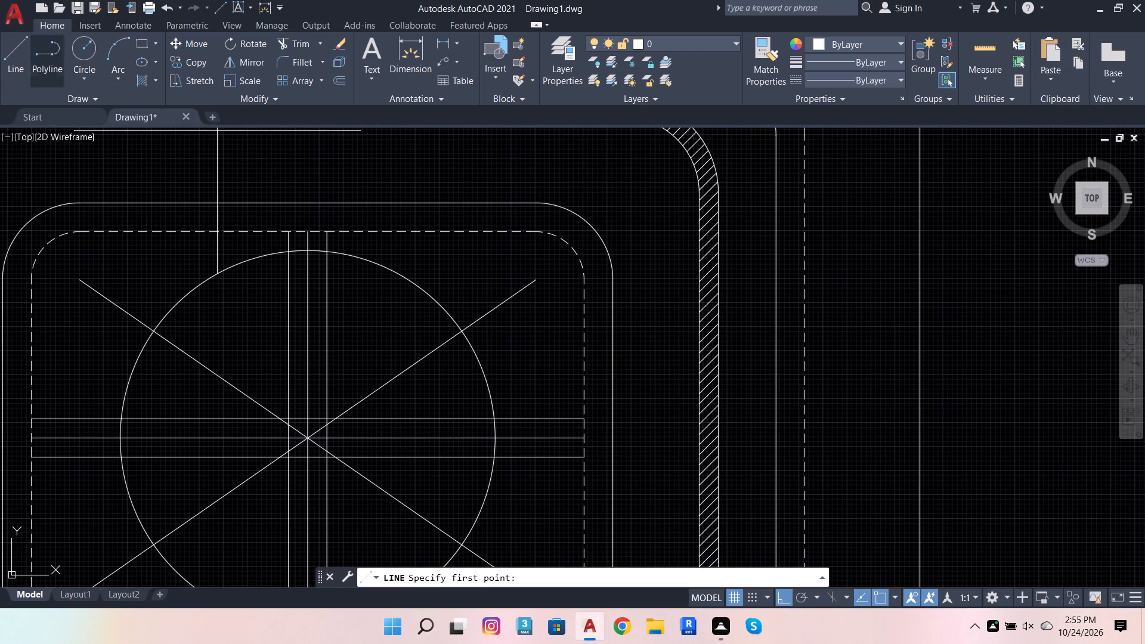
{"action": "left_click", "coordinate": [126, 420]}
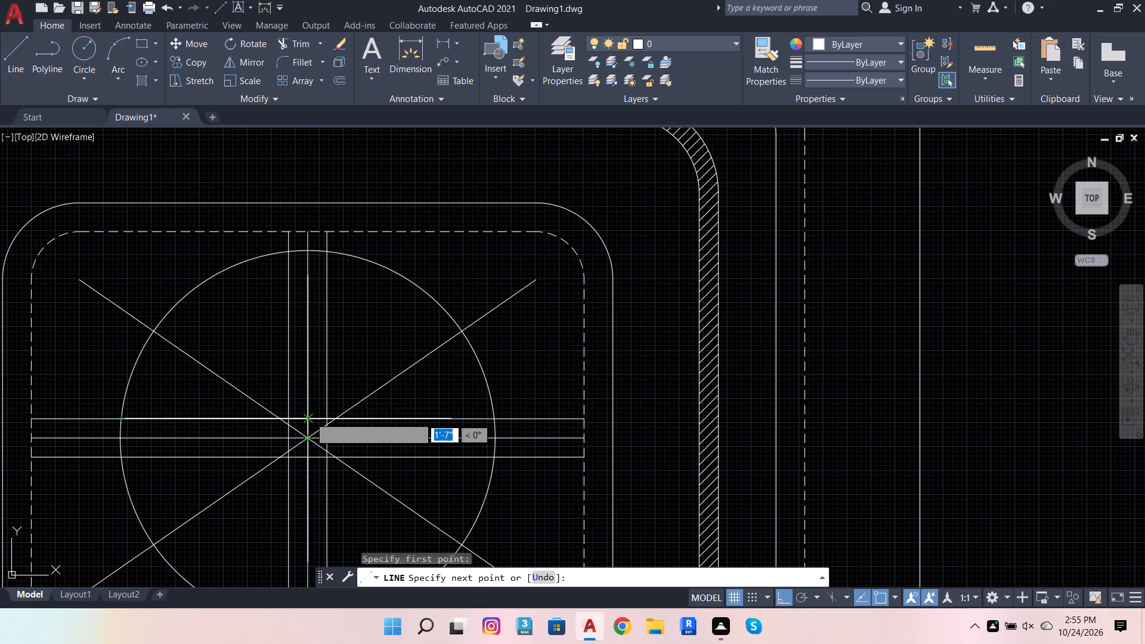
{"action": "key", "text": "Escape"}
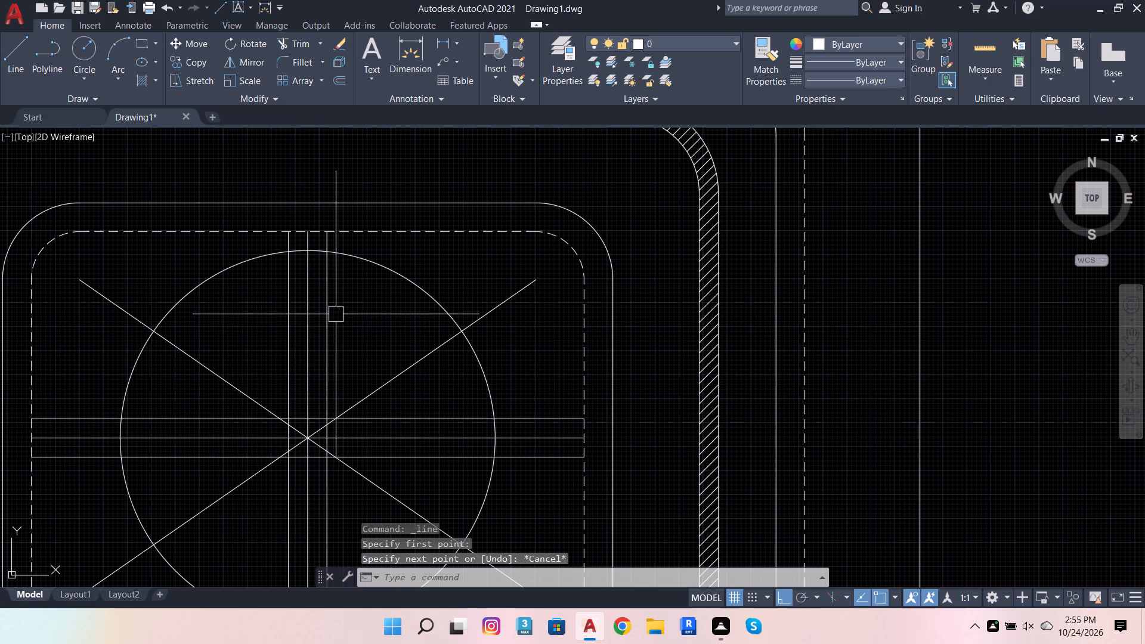
Draw a 2" radius circle centred on the centre-line crossing, reaching the offset lines on all sides.
{"action": "left_click", "coordinate": [77, 58]}
{"action": "left_click", "coordinate": [307, 441]}
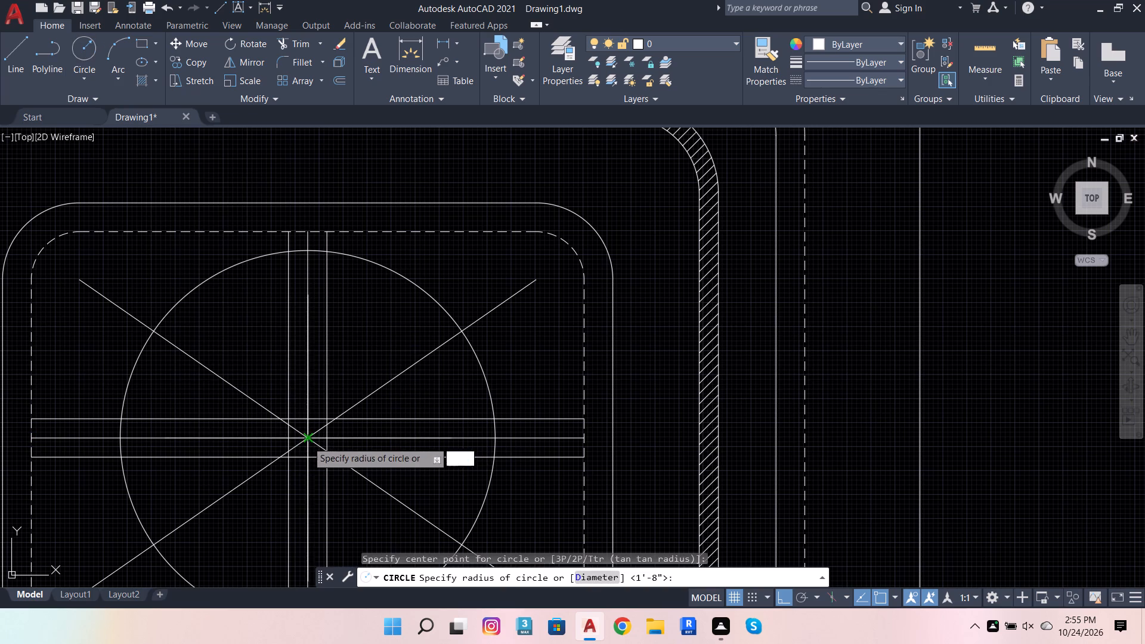
{"action": "scroll", "coordinate": [345, 447], "scroll_direction": "up", "scroll_amount": 2}
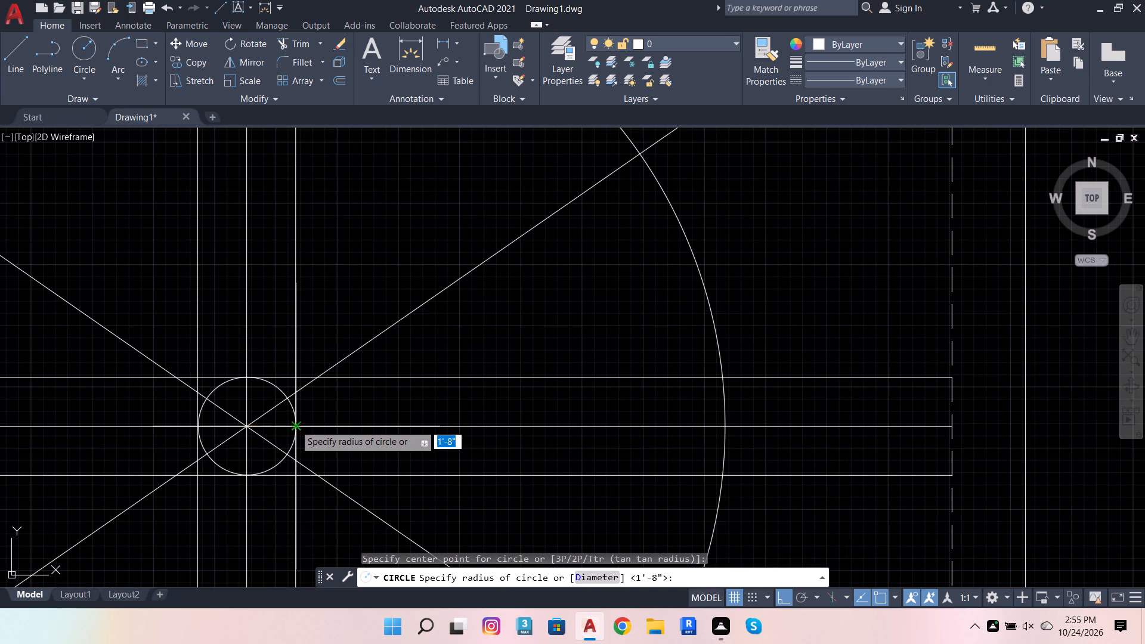
{"action": "left_click", "coordinate": [295, 425]}
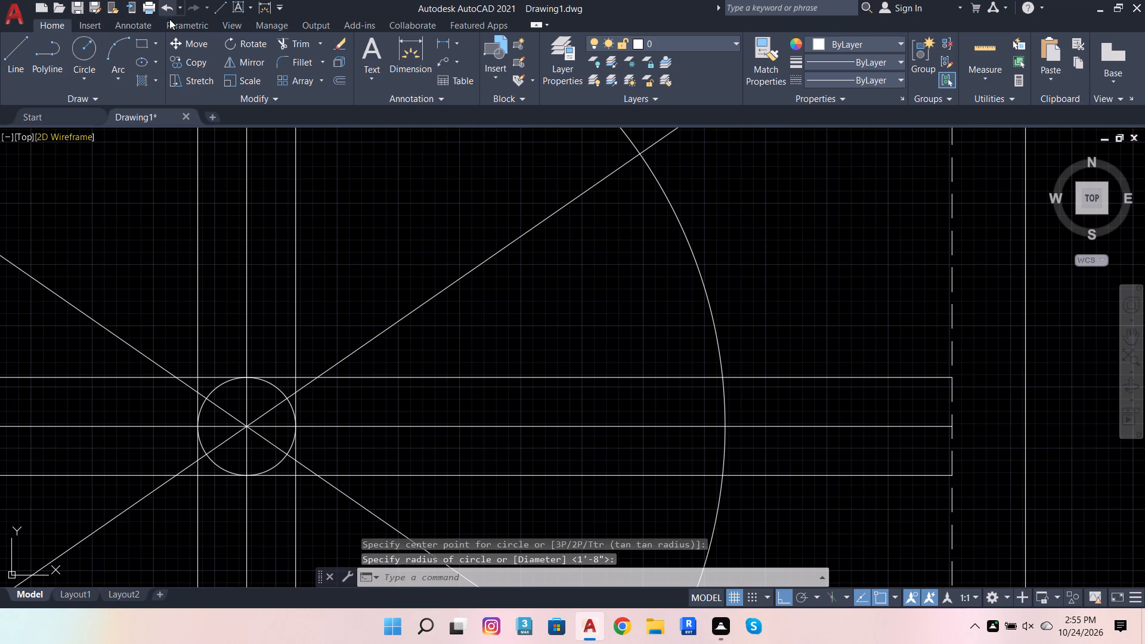
Draw a slightly smaller concentric circle just inside the 2" radius centre circle.
{"action": "left_click", "coordinate": [85, 54]}
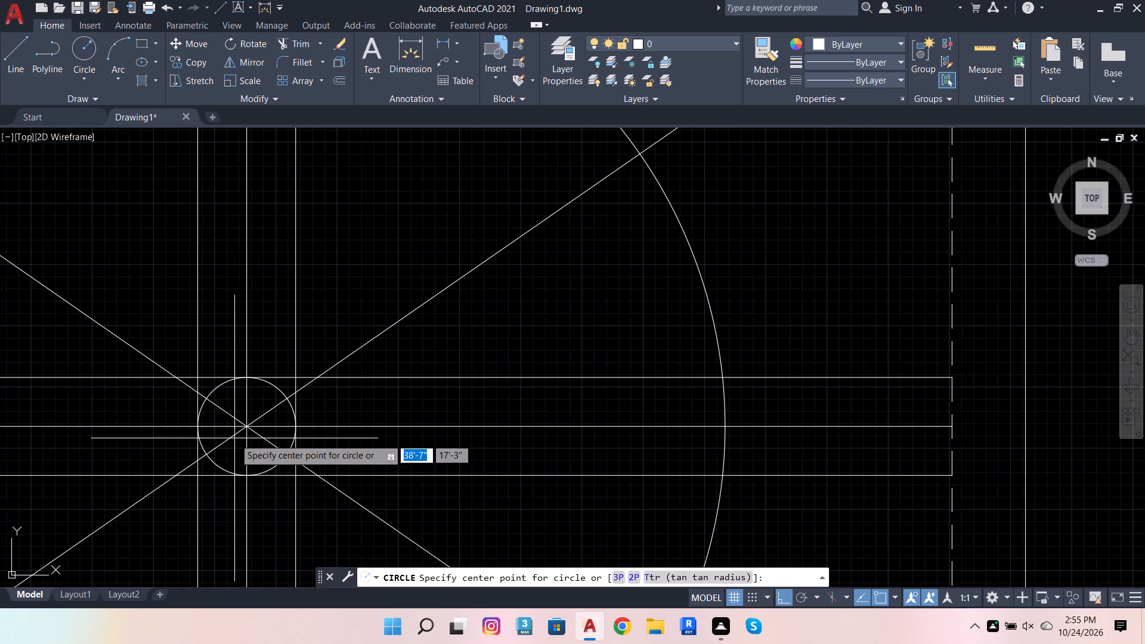
{"action": "left_click", "coordinate": [246, 429]}
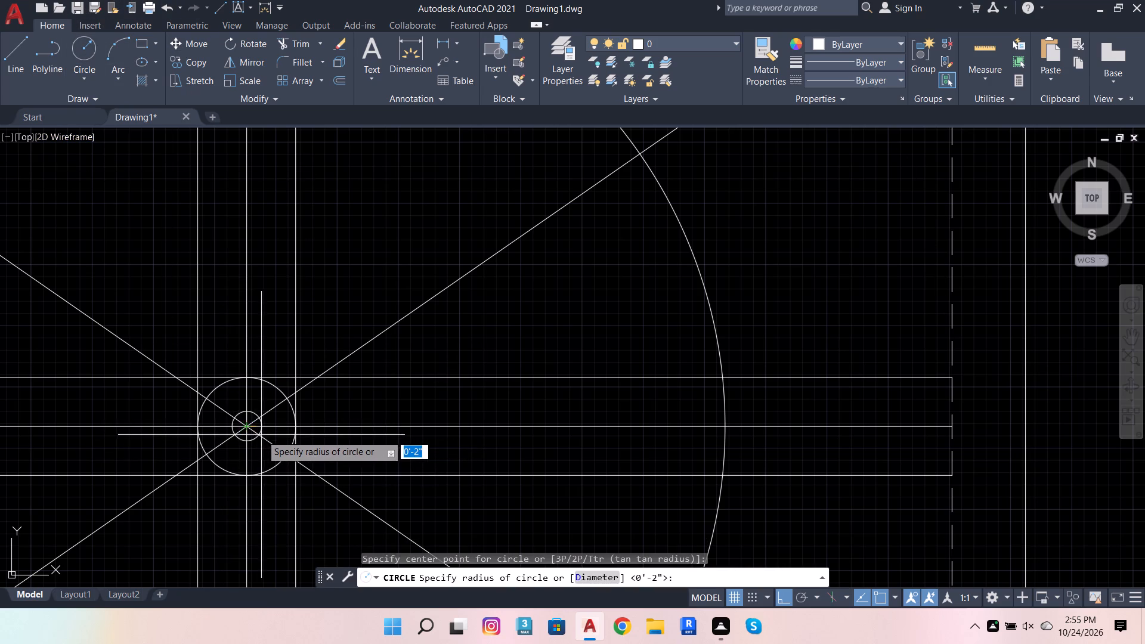
{"action": "scroll", "coordinate": [267, 436], "scroll_direction": "up", "scroll_amount": 1}
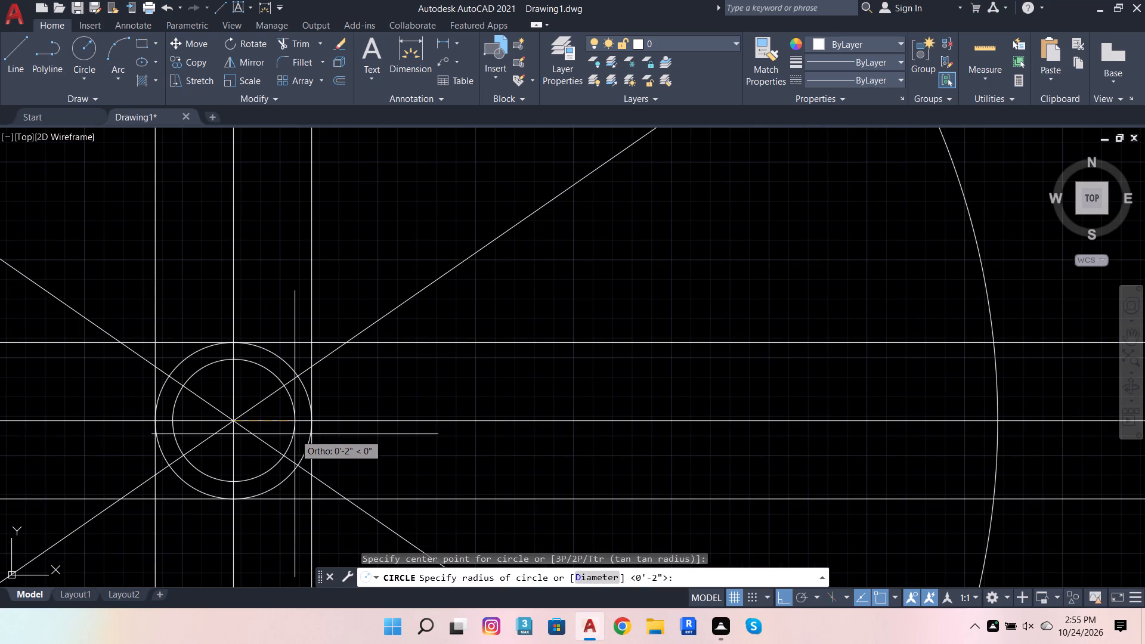
{"action": "left_click", "coordinate": [295, 434]}
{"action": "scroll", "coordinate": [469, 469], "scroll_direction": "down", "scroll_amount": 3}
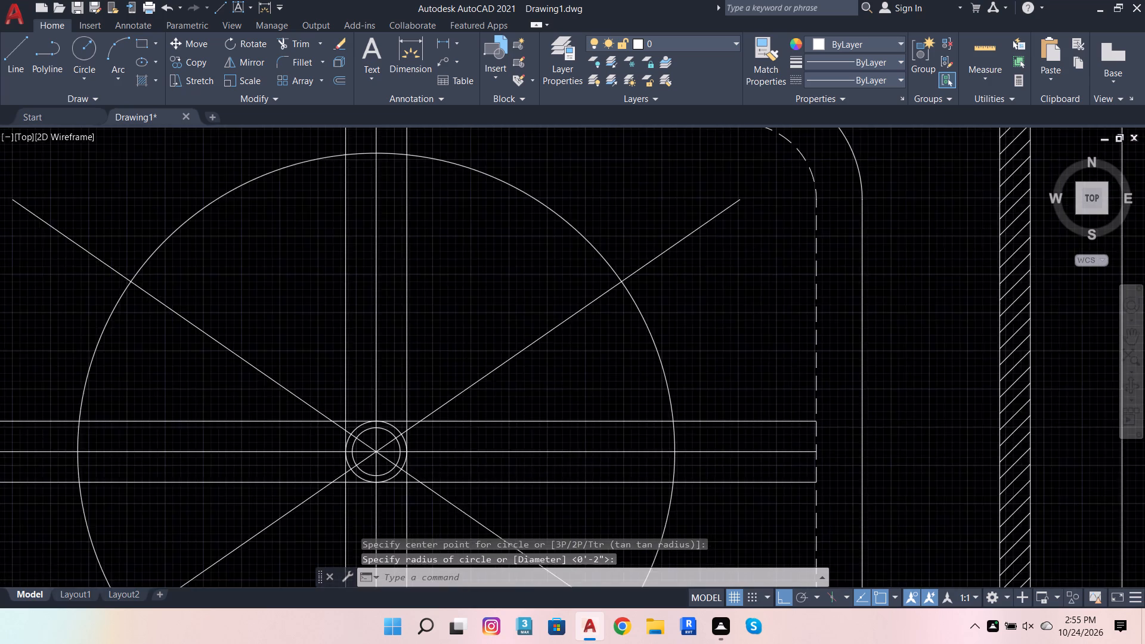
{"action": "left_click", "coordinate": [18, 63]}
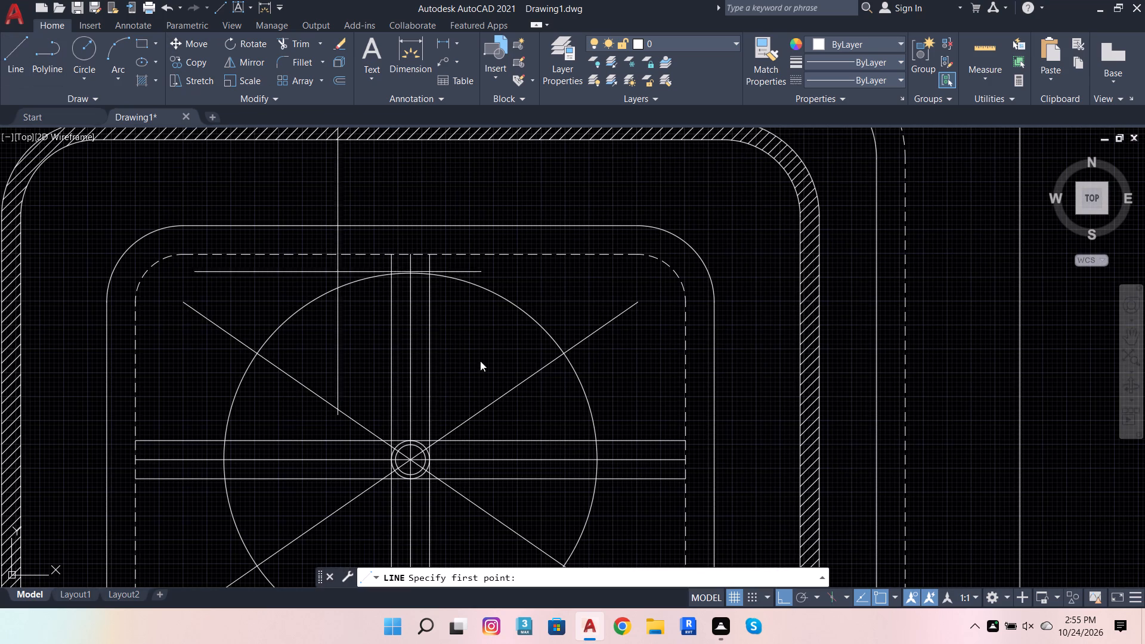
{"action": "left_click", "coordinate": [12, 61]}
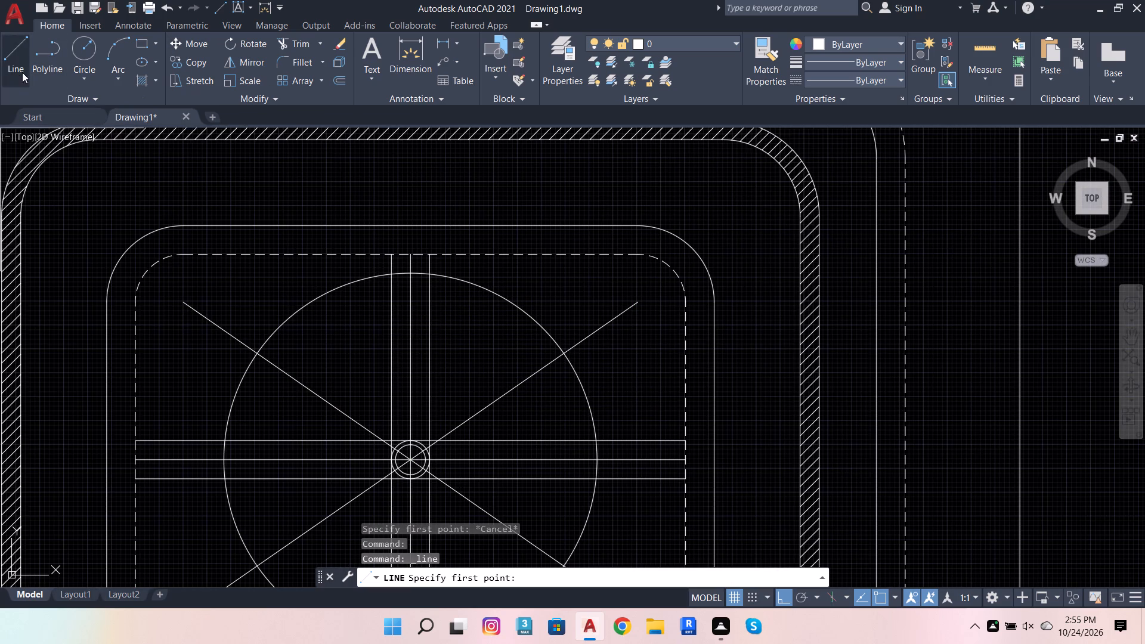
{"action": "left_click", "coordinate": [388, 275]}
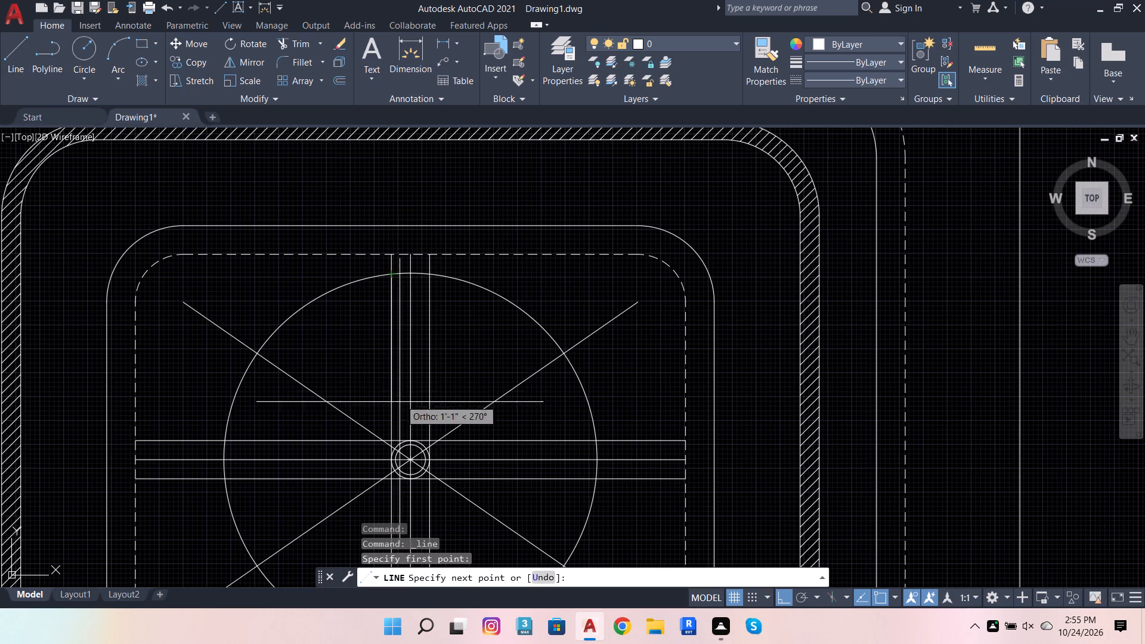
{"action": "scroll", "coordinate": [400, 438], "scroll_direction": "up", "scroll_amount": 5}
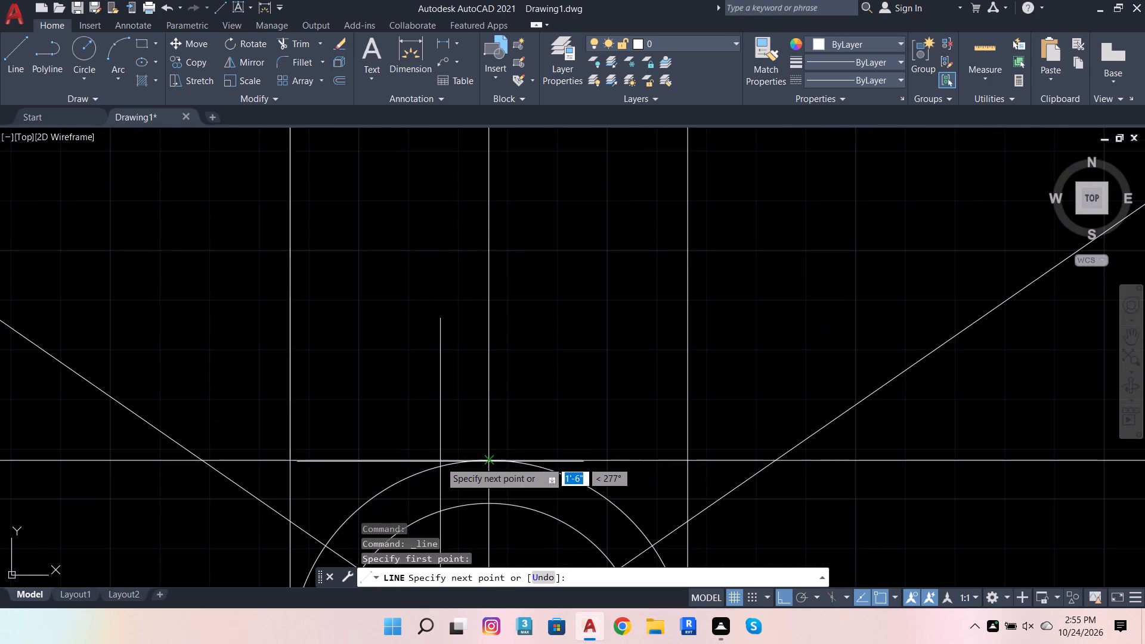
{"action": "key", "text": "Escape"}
Draw a 1" horizontal line leftward from the top point of the 2" radius centre circle.
{"action": "scroll", "coordinate": [481, 450], "scroll_direction": "down", "scroll_amount": 4}
{"action": "scroll", "coordinate": [507, 455], "scroll_direction": "up", "scroll_amount": 3}
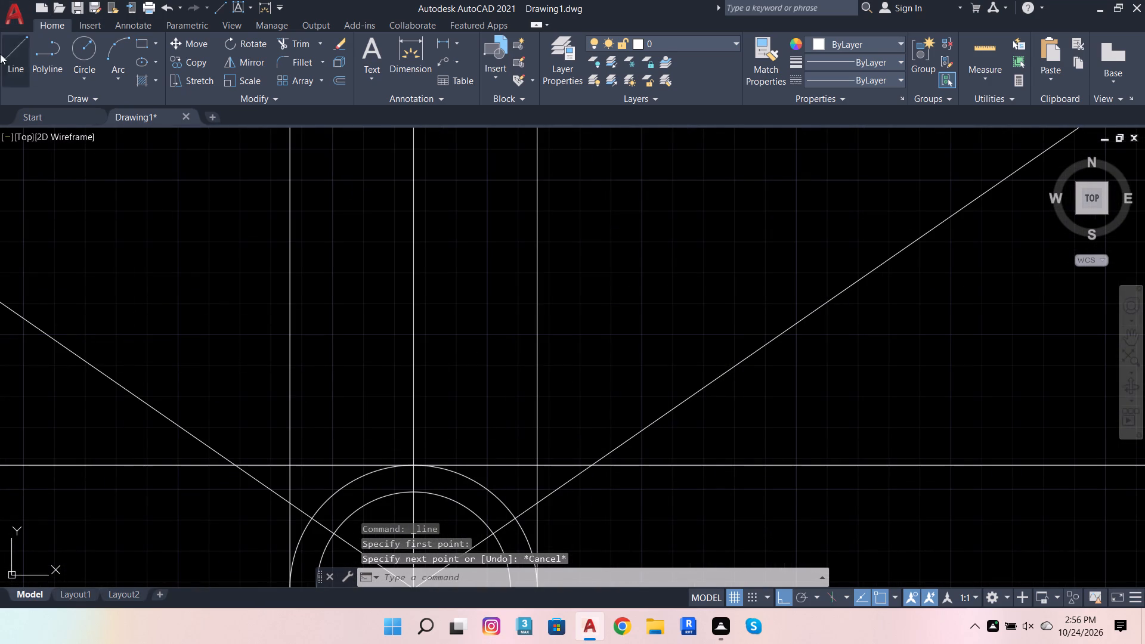
{"action": "left_click", "coordinate": [8, 54]}
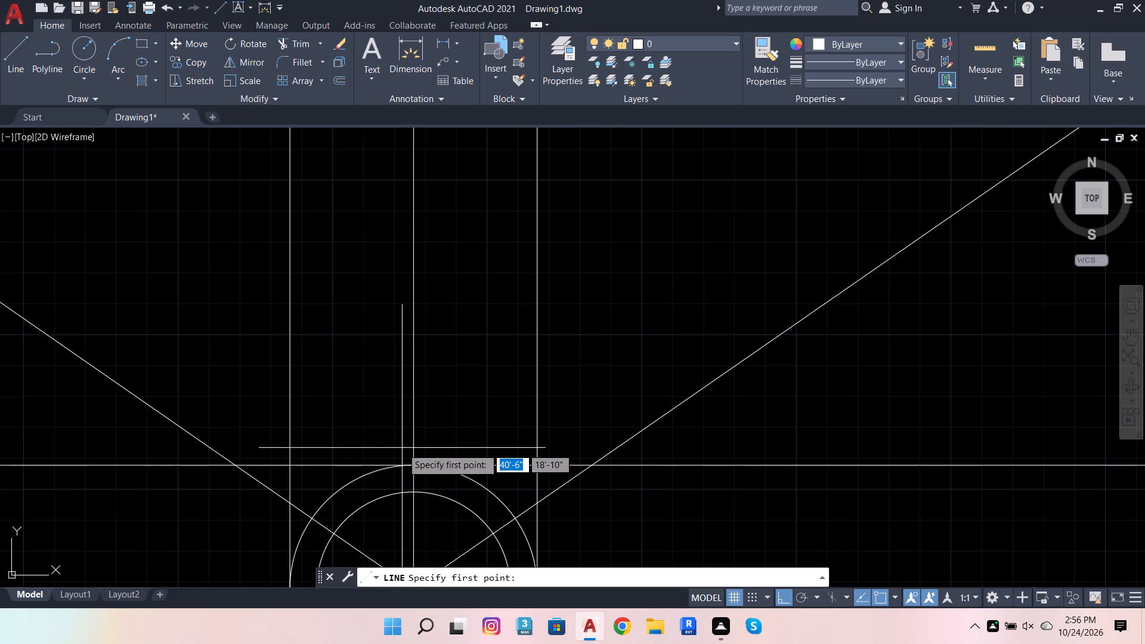
{"action": "left_click", "coordinate": [417, 467]}
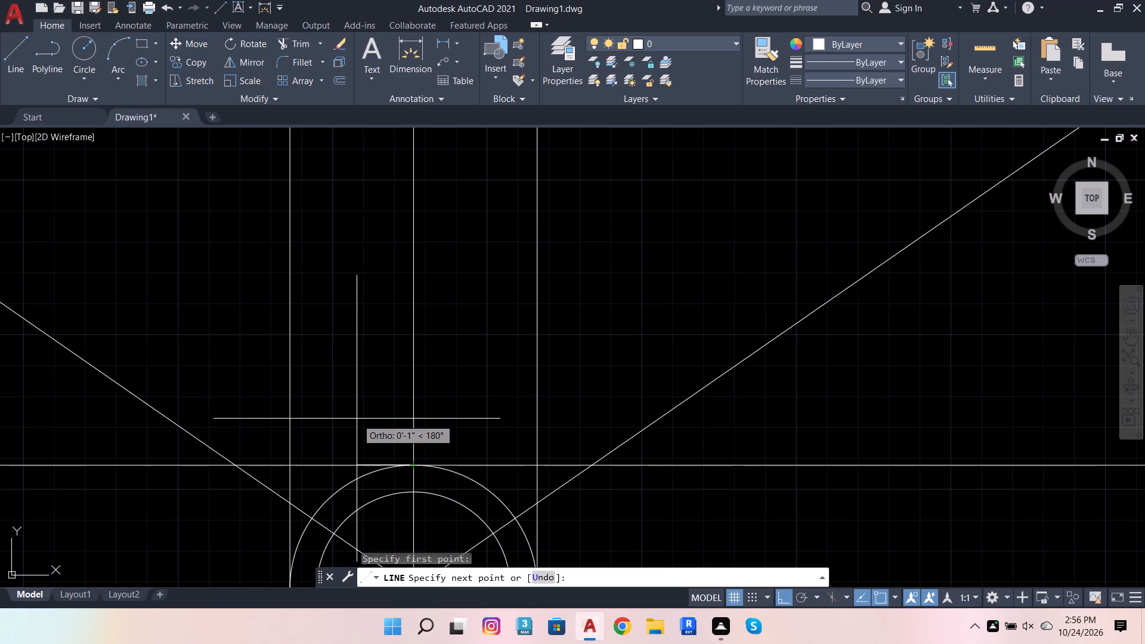
{"action": "key", "text": "1"}
{"action": "key", "text": "Return"}
{"action": "key", "text": "period"}
{"action": "key", "text": "Return"}
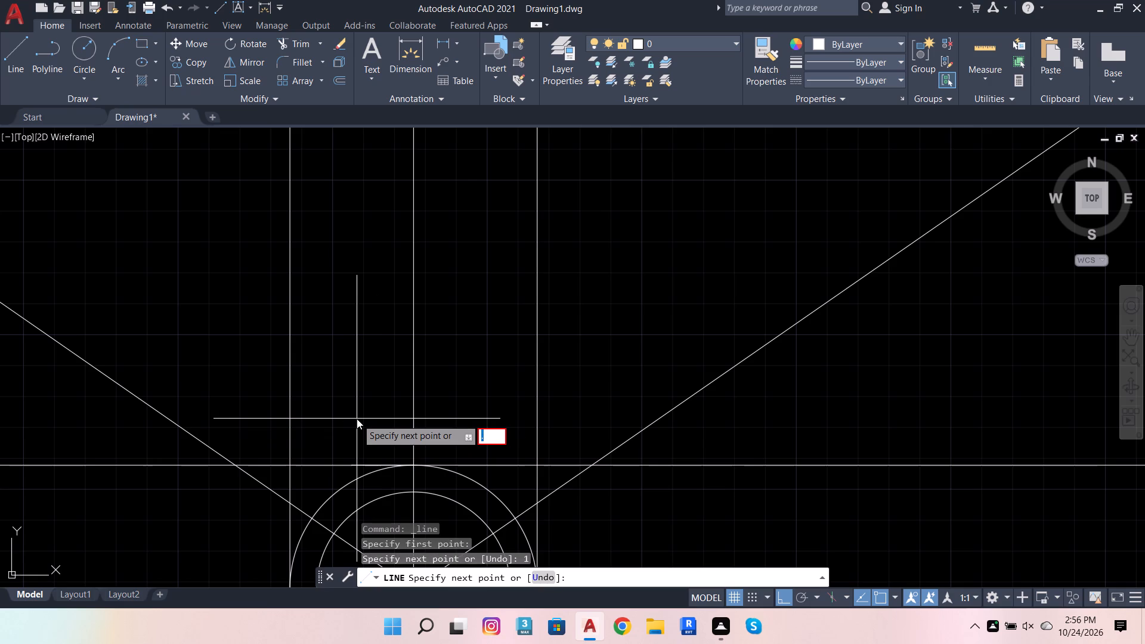
{"action": "key", "text": "Escape"}
{"action": "key", "text": "Escape"}
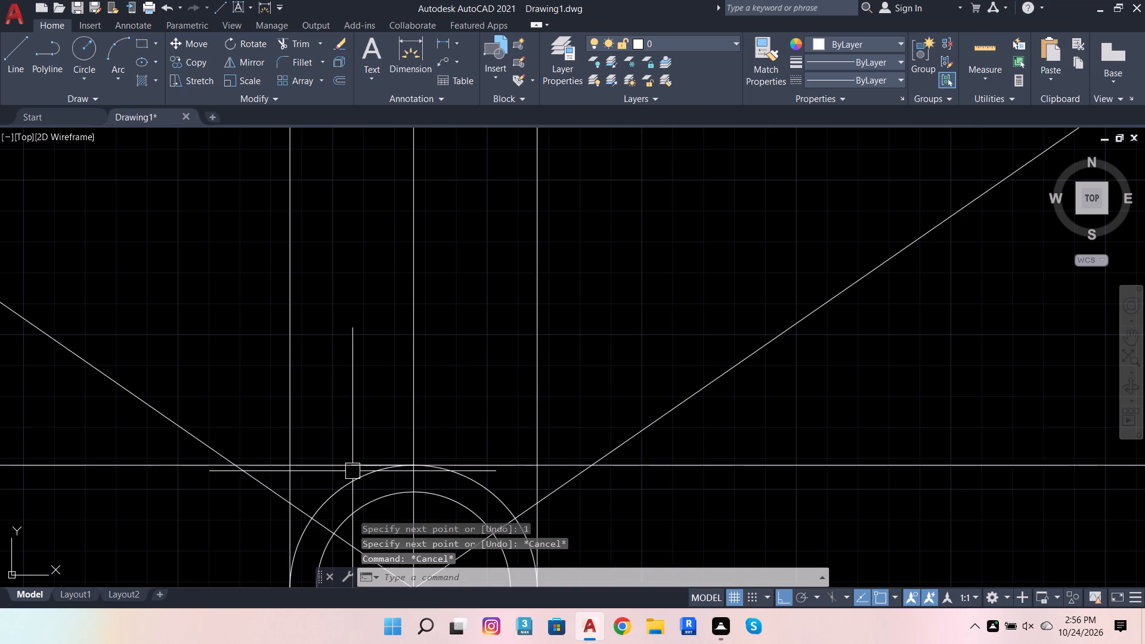
Copy the 1" line from its left end to the vertical centre line, extending it 1" to the right.
{"action": "scroll", "coordinate": [352, 471], "scroll_direction": "up", "scroll_amount": 3}
{"action": "left_click", "coordinate": [357, 451]}
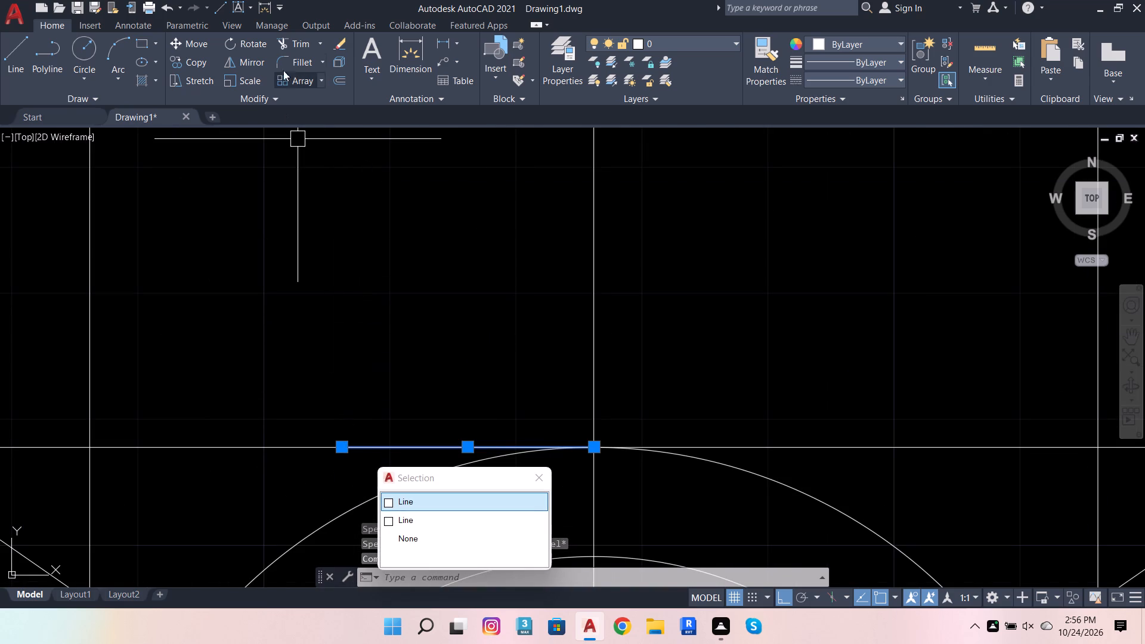
{"action": "left_click", "coordinate": [195, 62]}
{"action": "left_click", "coordinate": [345, 445]}
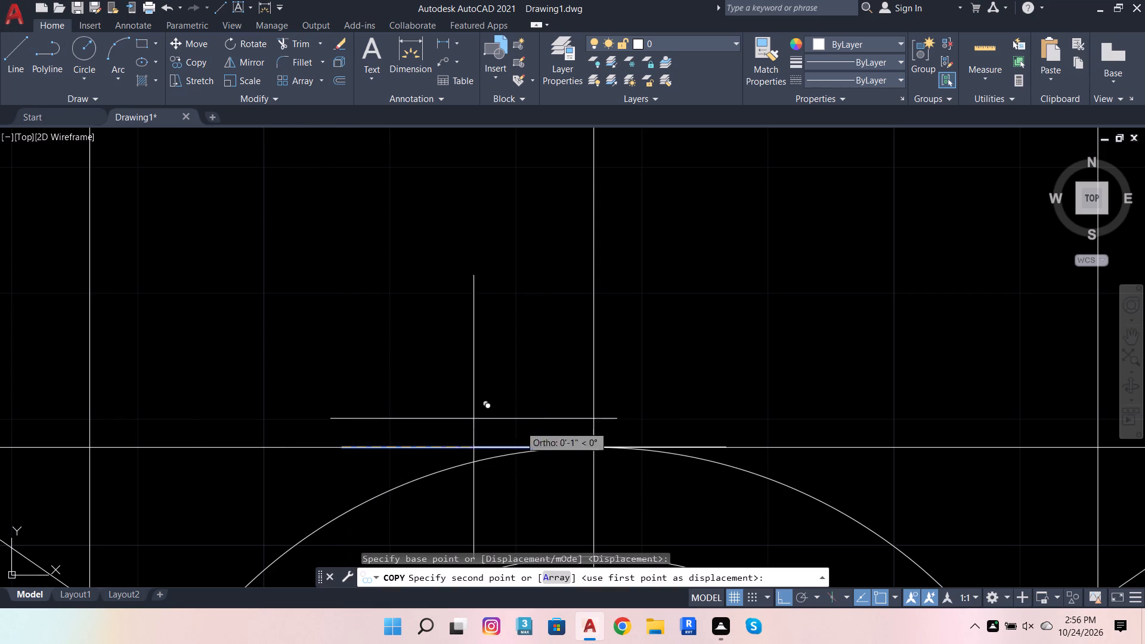
{"action": "left_click", "coordinate": [599, 448]}
{"action": "key", "text": "Escape"}
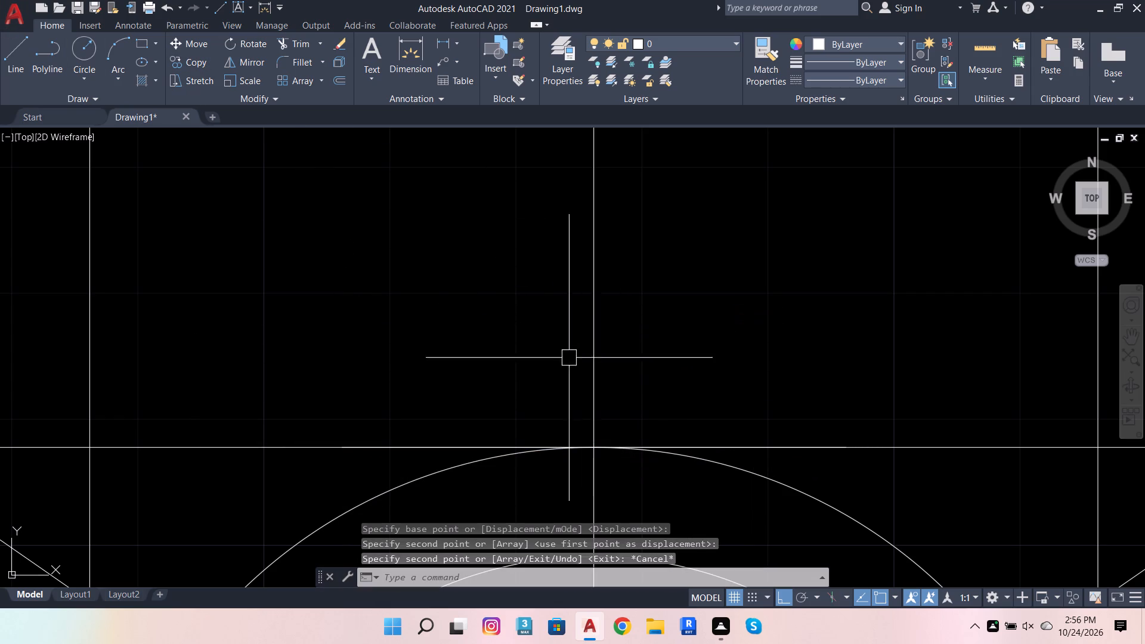
Copy both 1" horizontal lines from the top point of the 2" radius centre circle to its bottom point.
{"action": "scroll", "coordinate": [372, 439], "scroll_direction": "down", "scroll_amount": 2}
{"action": "scroll", "coordinate": [561, 451], "scroll_direction": "up", "scroll_amount": 2}
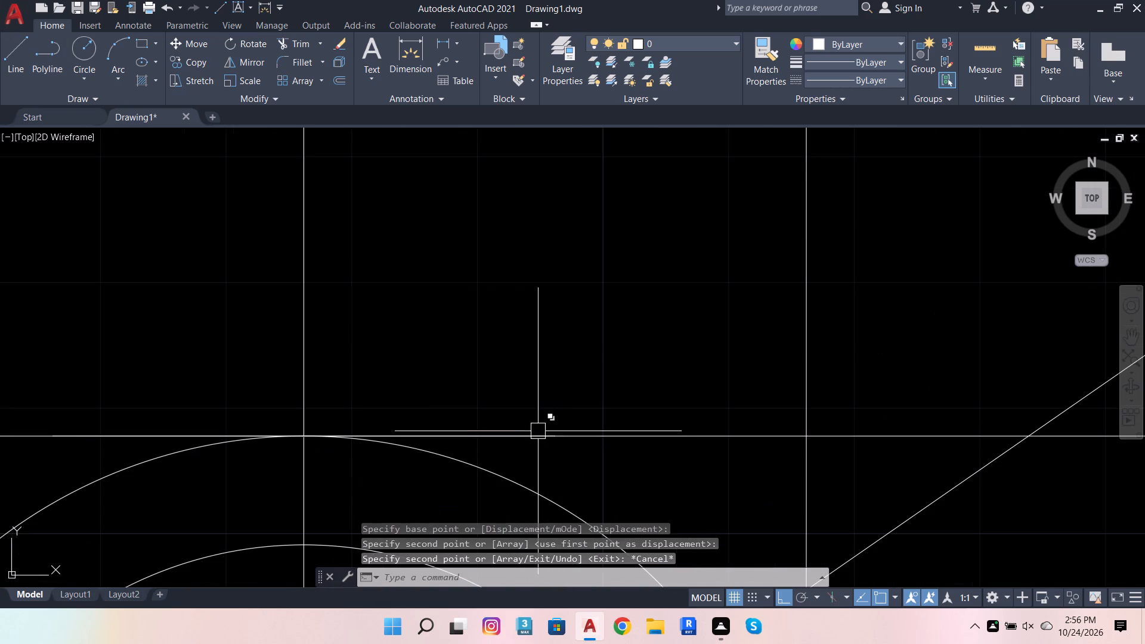
{"action": "left_click", "coordinate": [538, 431]}
{"action": "left_click", "coordinate": [209, 434]}
{"action": "key", "text": "Escape"}
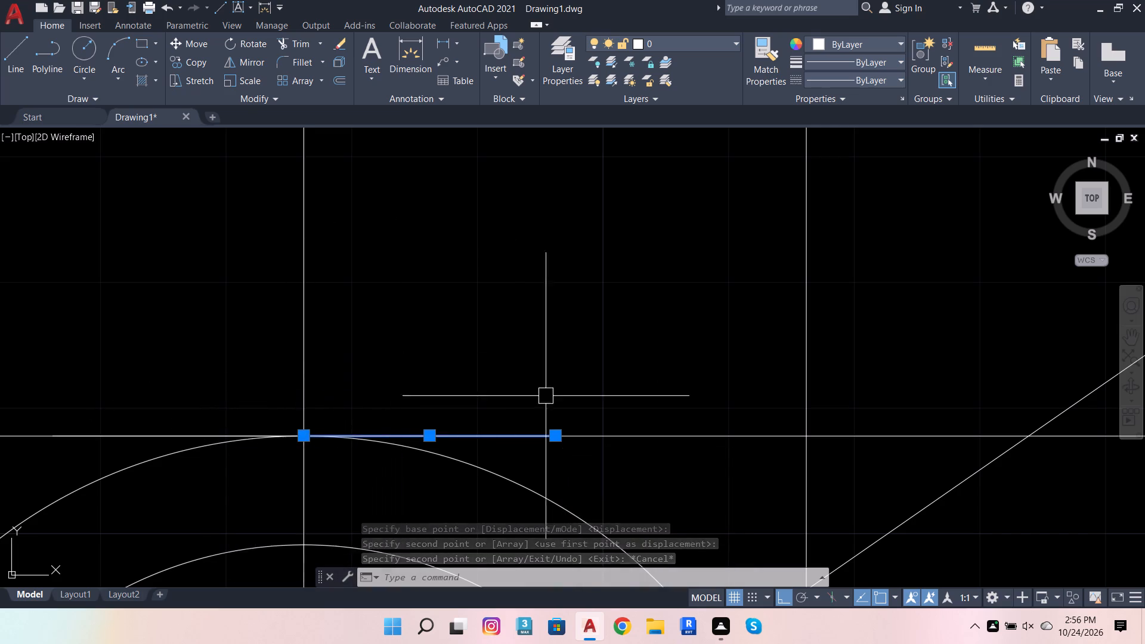
{"action": "scroll", "coordinate": [559, 410], "scroll_direction": "down", "scroll_amount": 3}
{"action": "scroll", "coordinate": [505, 417], "scroll_direction": "up", "scroll_amount": 3}
{"action": "left_click", "coordinate": [385, 417]}
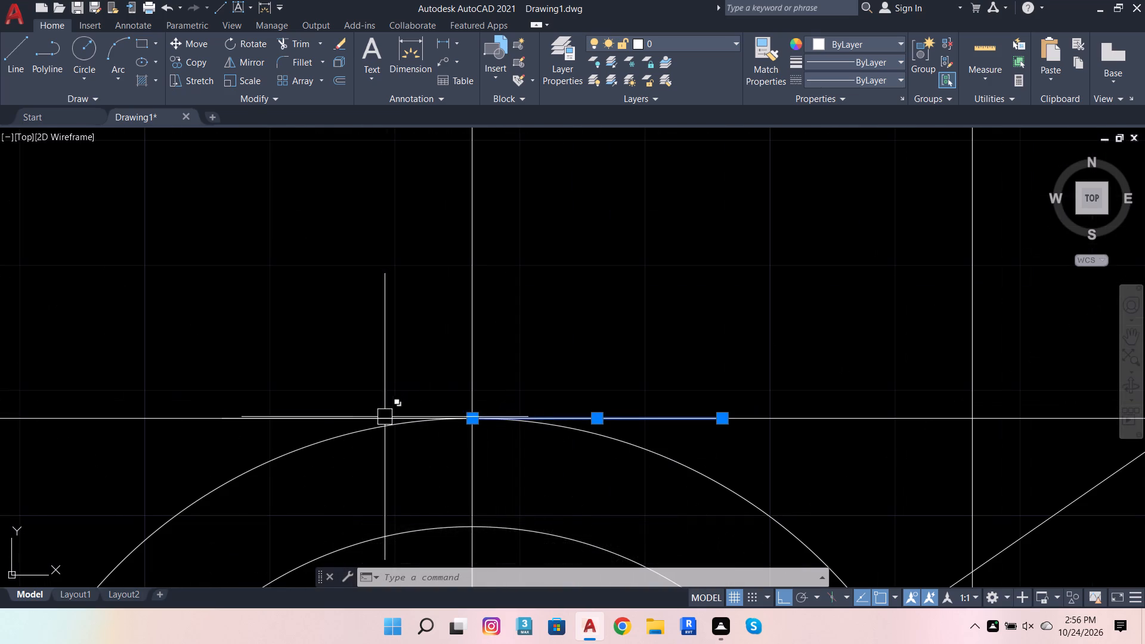
{"action": "left_click", "coordinate": [178, 60]}
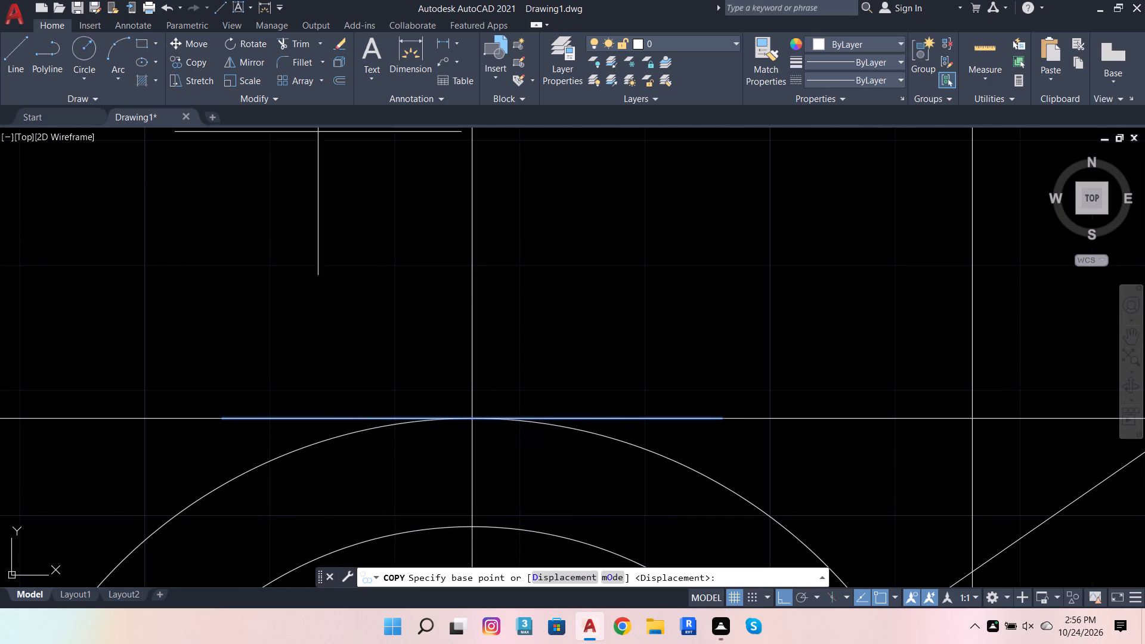
{"action": "left_click", "coordinate": [474, 422]}
{"action": "scroll", "coordinate": [549, 321], "scroll_direction": "down", "scroll_amount": 4}
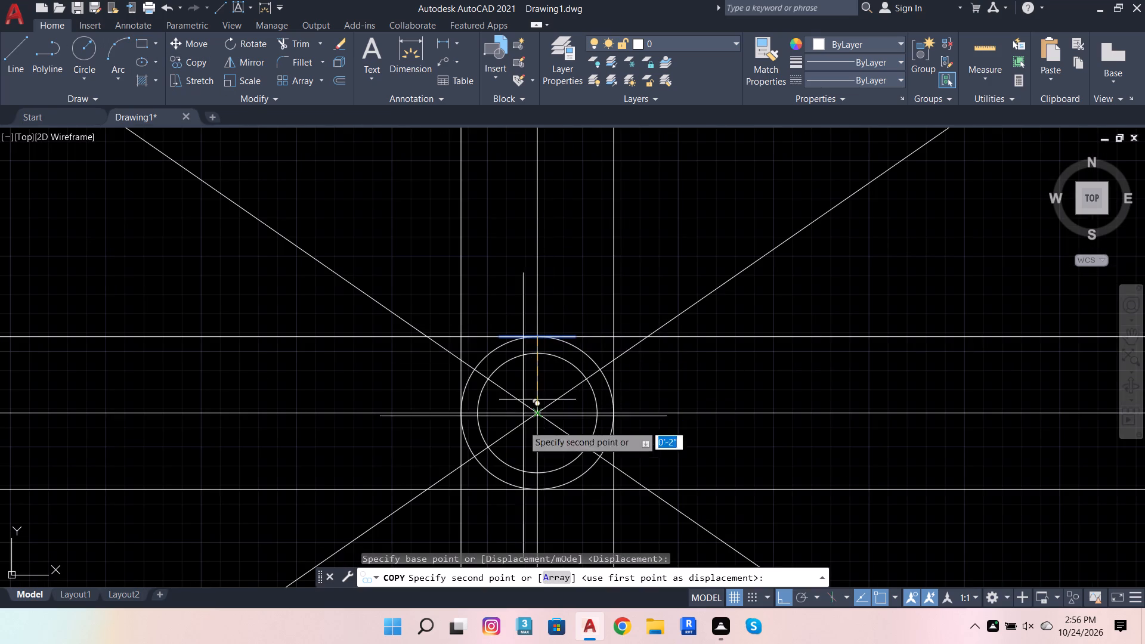
{"action": "scroll", "coordinate": [531, 486], "scroll_direction": "up", "scroll_amount": 2}
{"action": "left_click", "coordinate": [543, 496]}
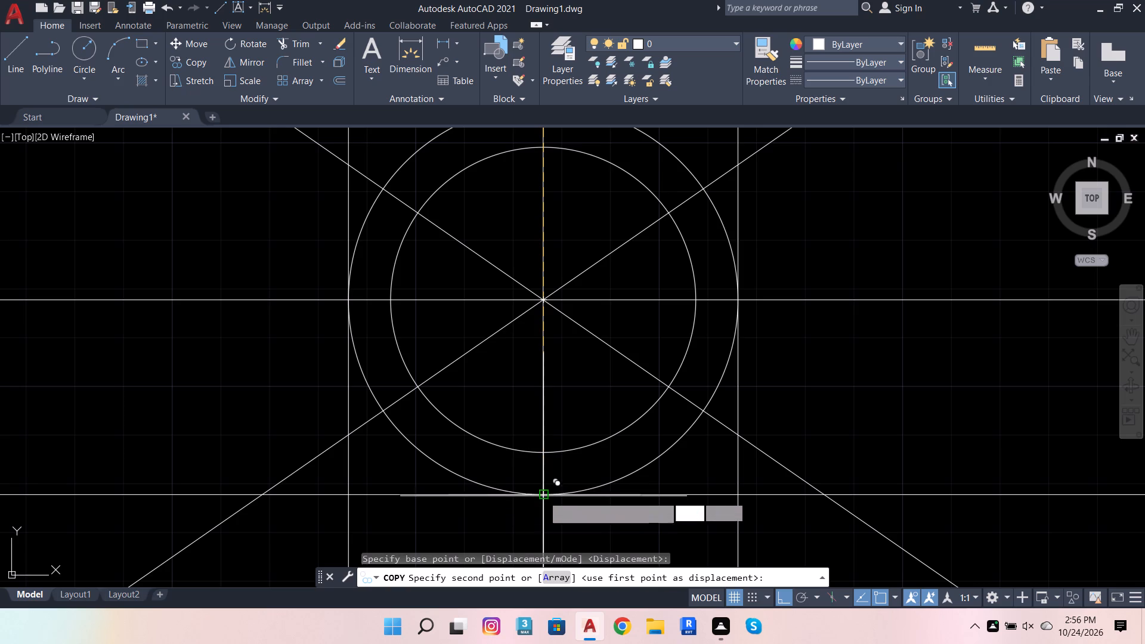
{"action": "key", "text": "Escape"}
{"action": "key", "text": "Escape"}
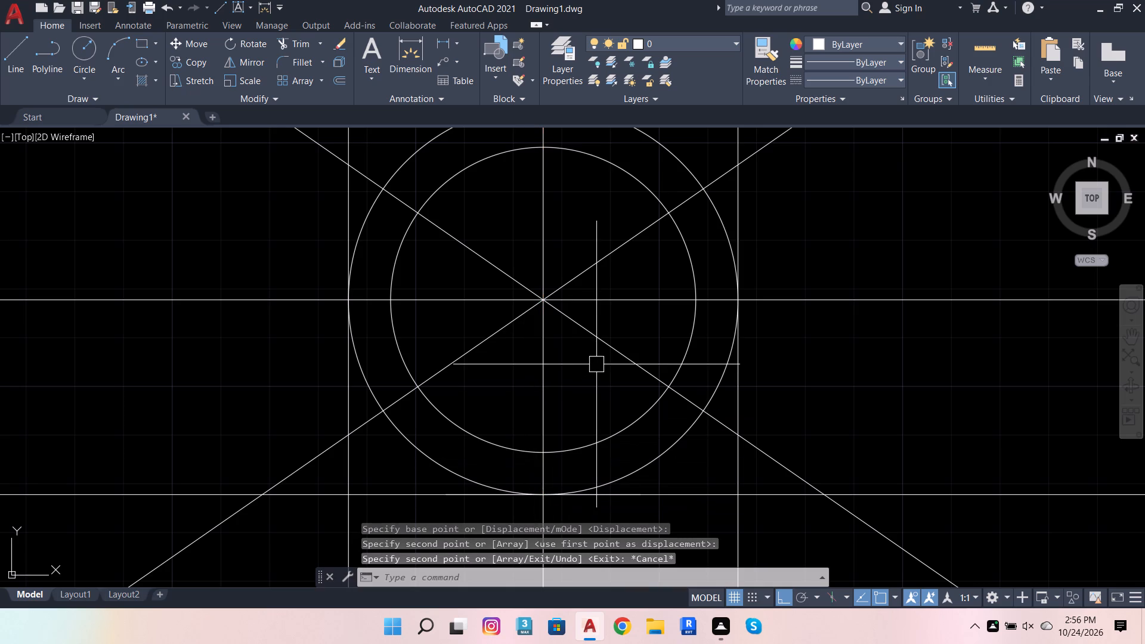
Draw a 1" vertical line upward from the rightmost point of the 2" radius centre circle.
{"action": "scroll", "coordinate": [533, 411], "scroll_direction": "down", "scroll_amount": 1}
{"action": "scroll", "coordinate": [601, 494], "scroll_direction": "up", "scroll_amount": 2}
{"action": "scroll", "coordinate": [592, 457], "scroll_direction": "down", "scroll_amount": 2}
{"action": "left_click", "coordinate": [25, 56]}
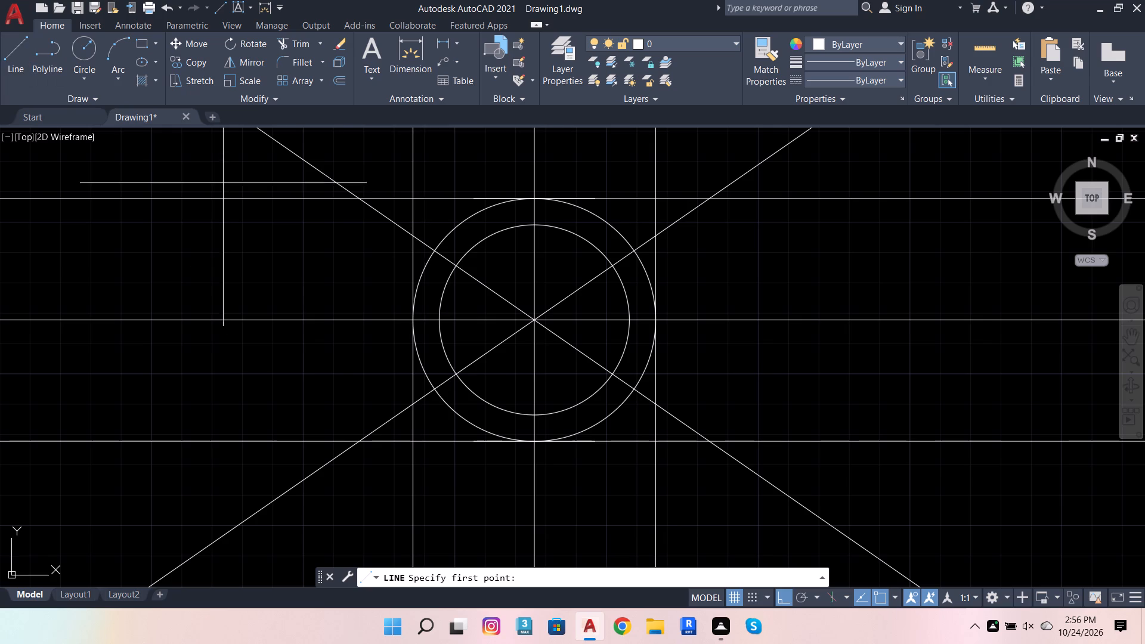
{"action": "left_click", "coordinate": [655, 320]}
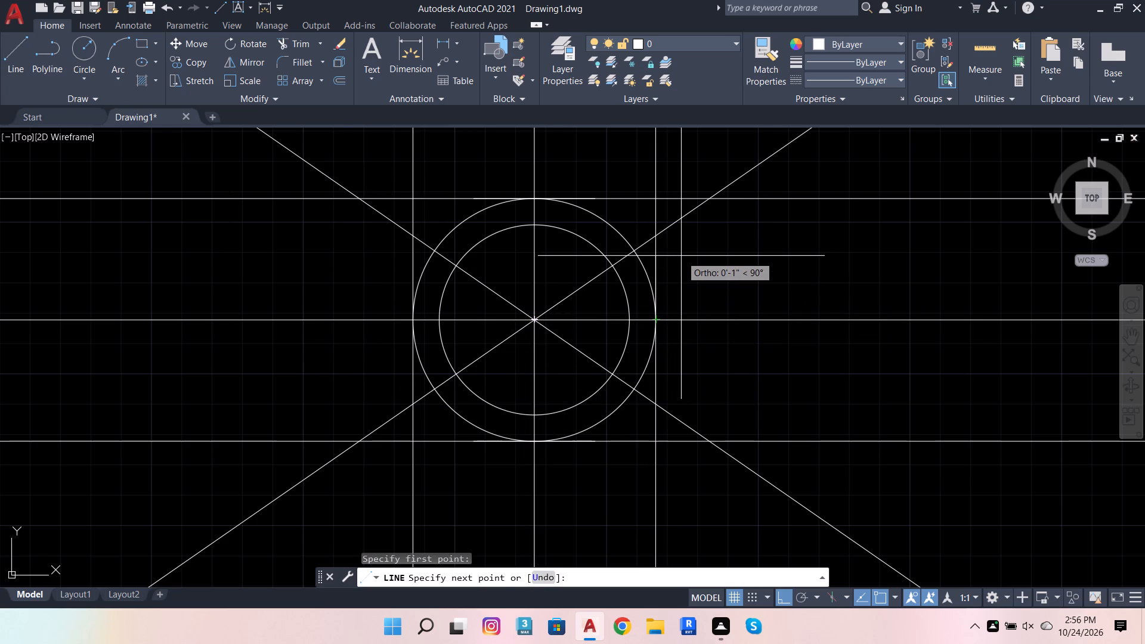
{"action": "key", "text": "1"}
{"action": "key", "text": "Return"}
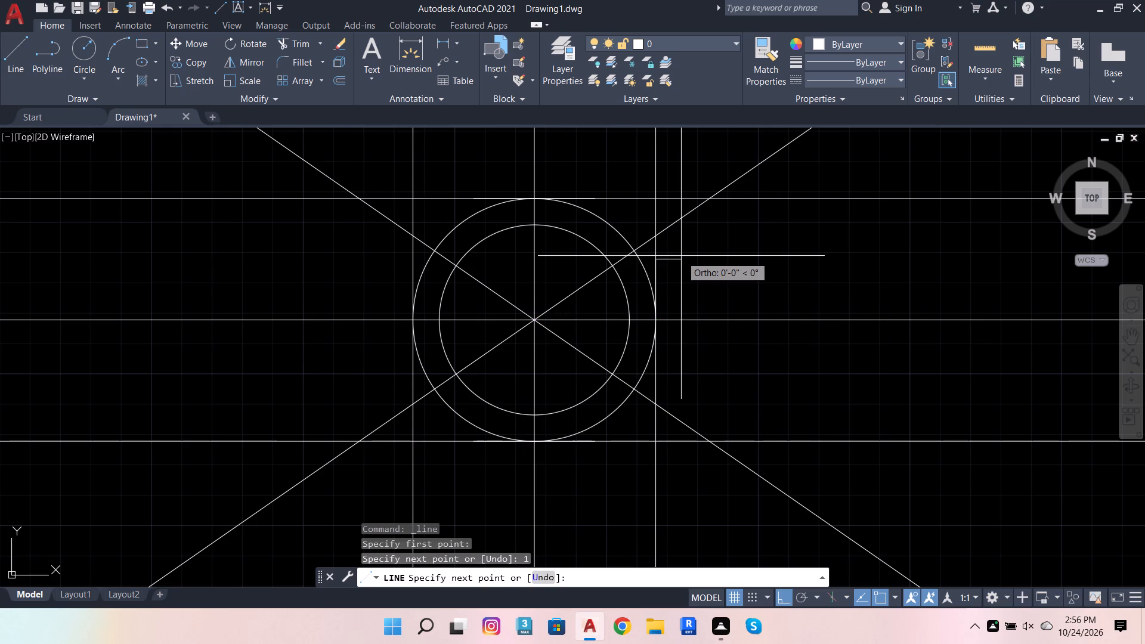
{"action": "key", "text": "space"}
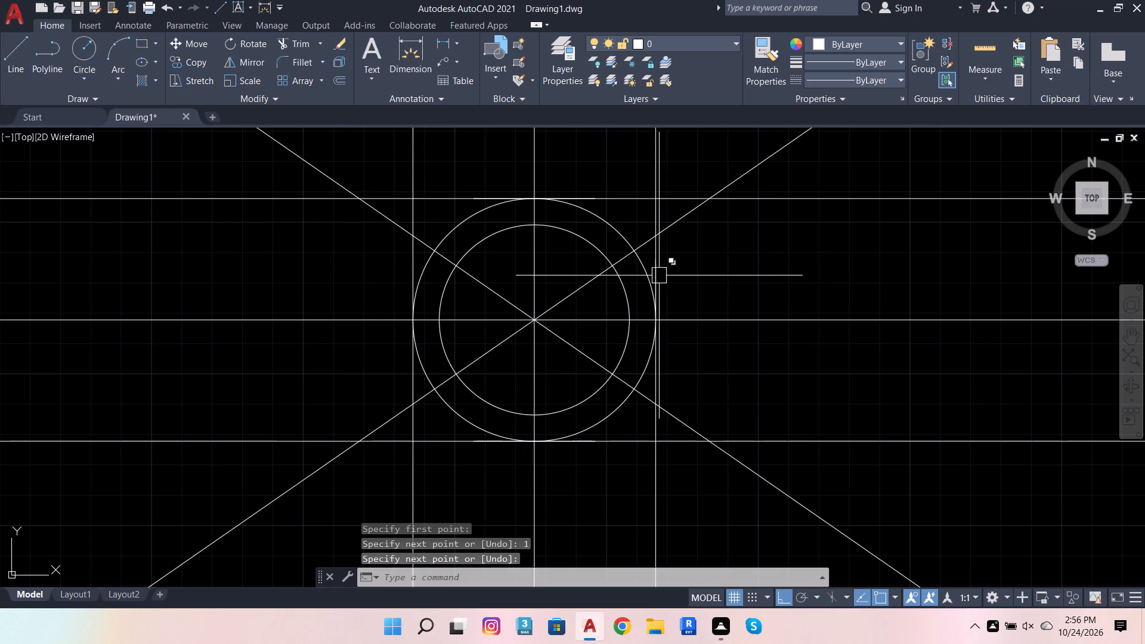
Copy the 1" vertical line from its top end to the horizontal centre line, extending it 1" downward.
{"action": "left_click", "coordinate": [658, 276]}
{"action": "left_click", "coordinate": [182, 60]}
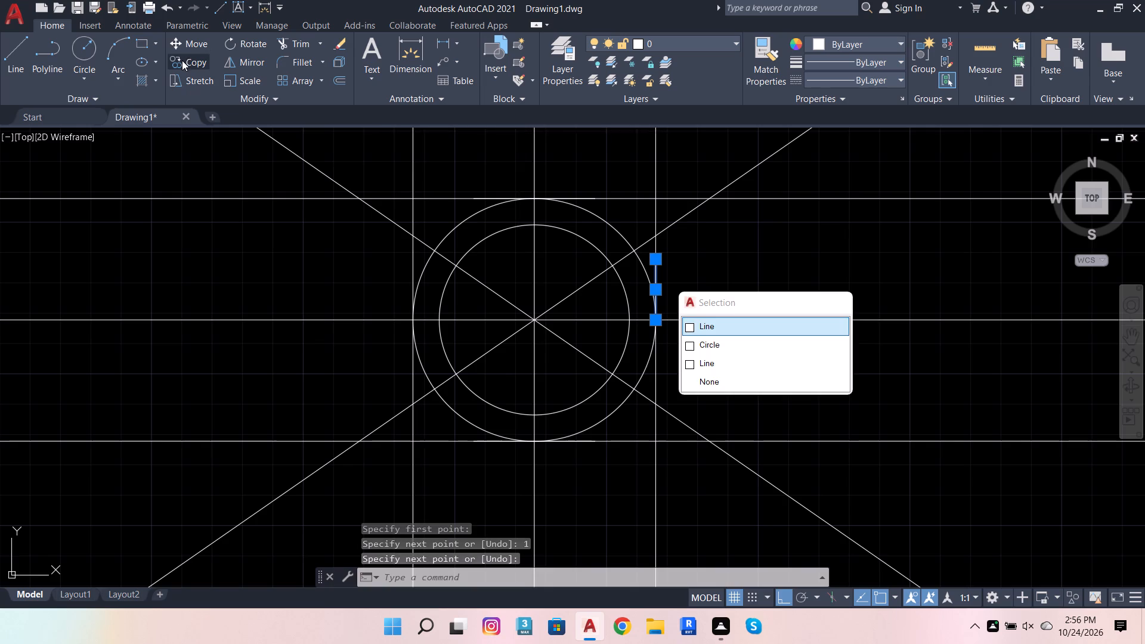
{"action": "left_click", "coordinate": [657, 262]}
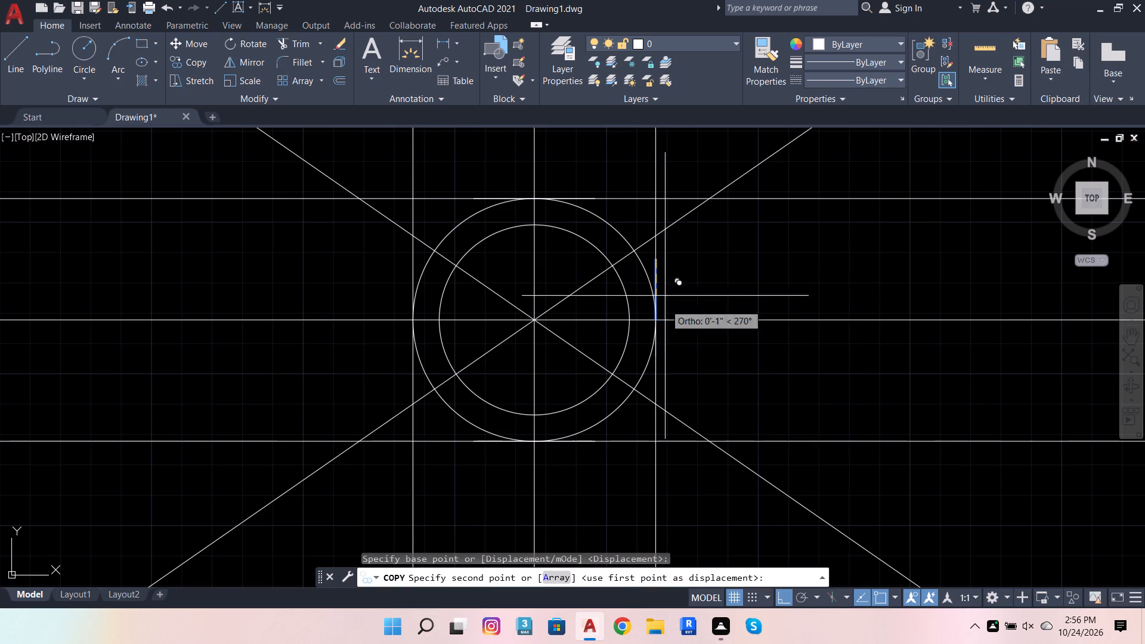
{"action": "left_click", "coordinate": [657, 321]}
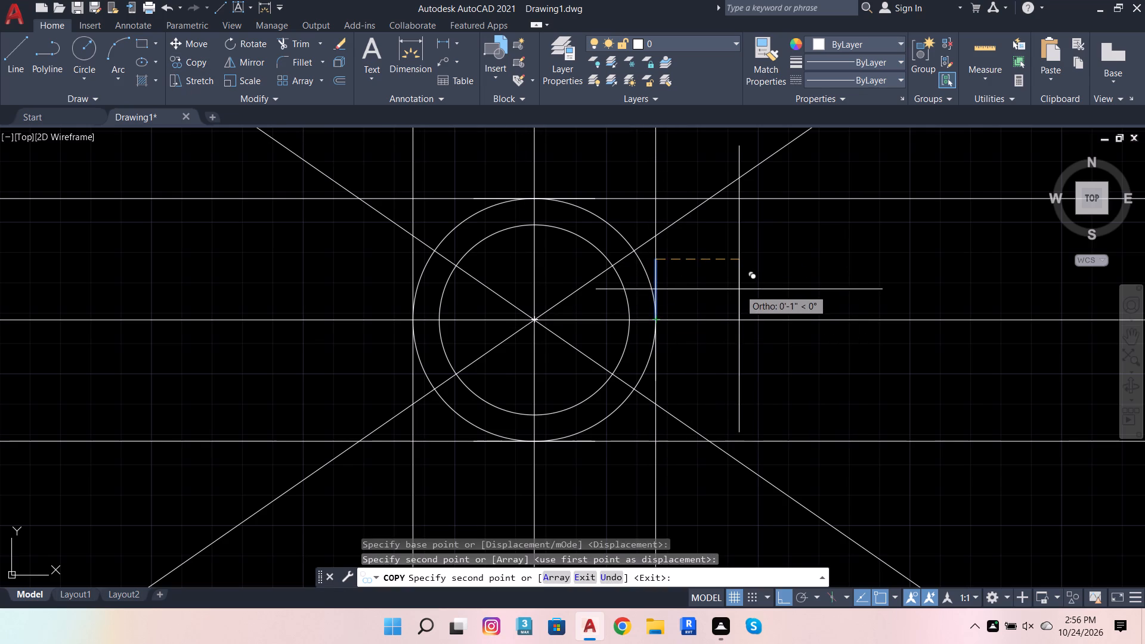
{"action": "key", "text": "Escape"}
Copy both 1" vertical lines from the centre circle's rightmost point to its leftmost point.
{"action": "left_click", "coordinate": [661, 280]}
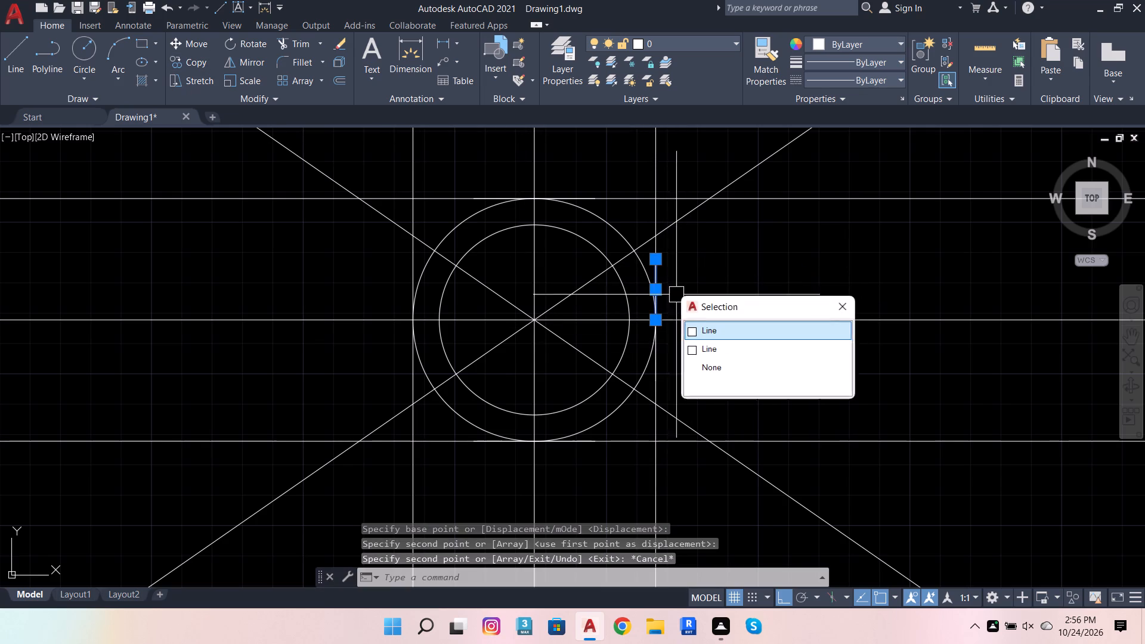
{"action": "left_click", "coordinate": [661, 354]}
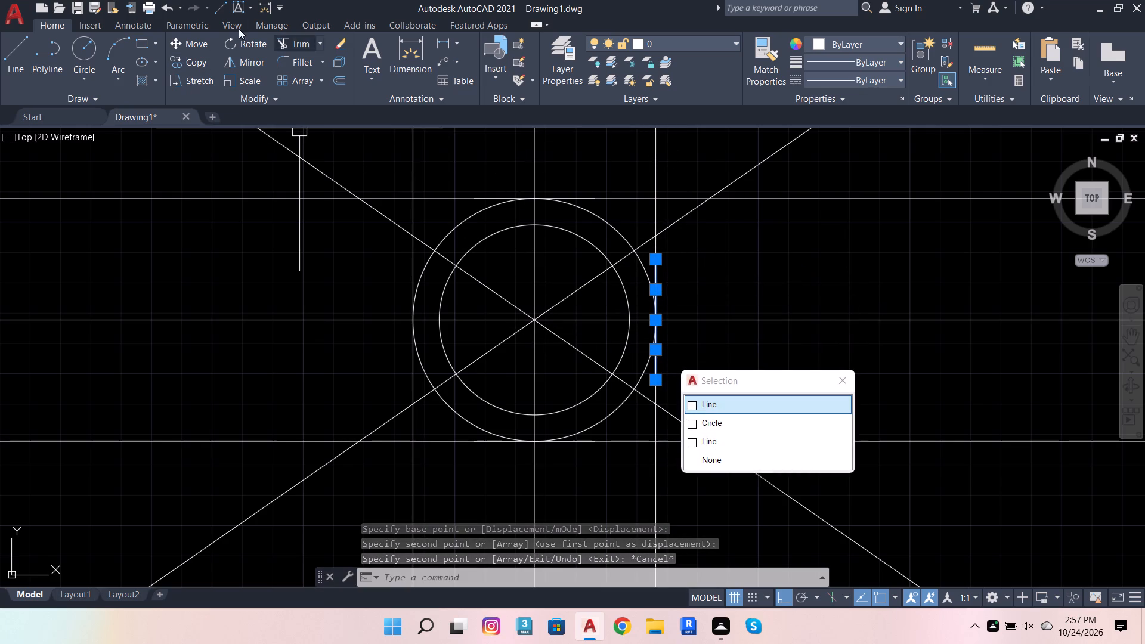
{"action": "left_click", "coordinate": [199, 61]}
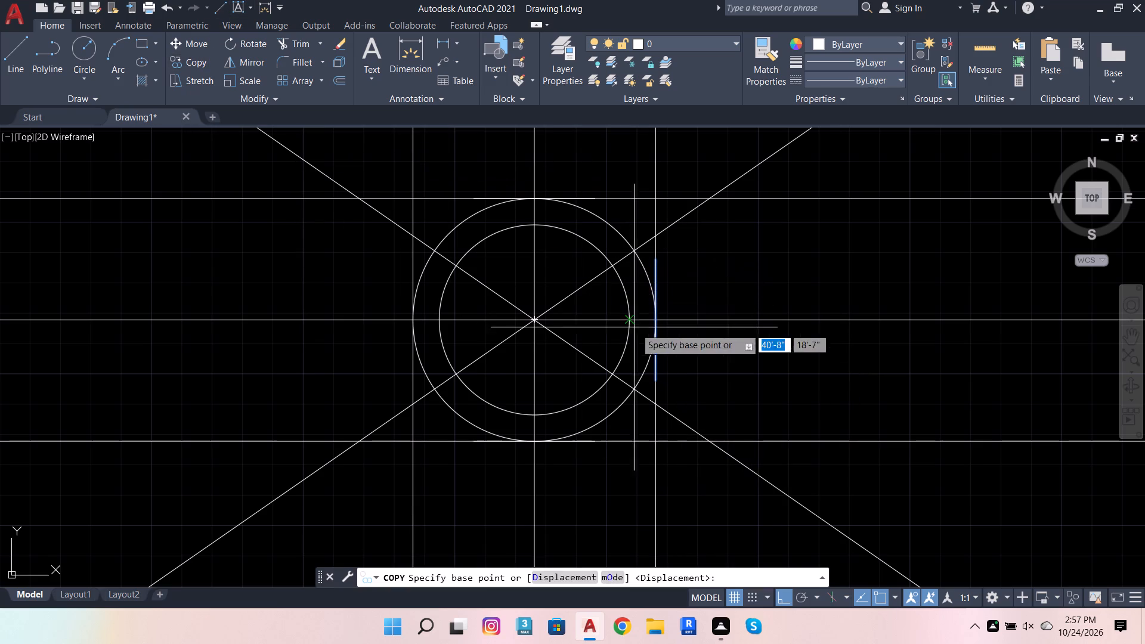
{"action": "left_click", "coordinate": [657, 322]}
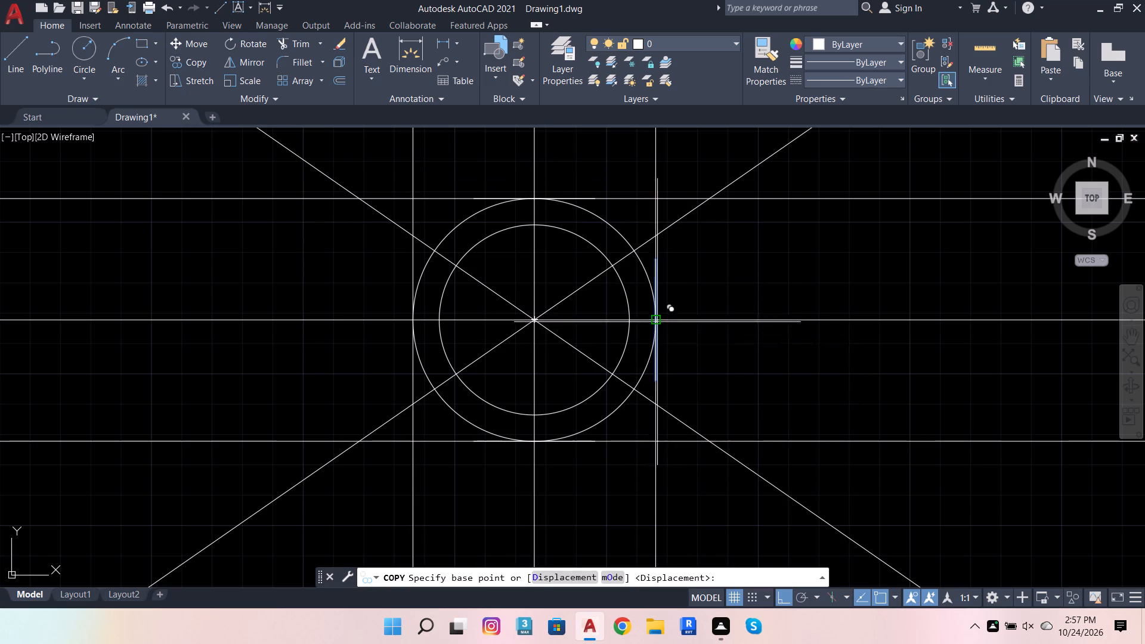
{"action": "left_click", "coordinate": [414, 318]}
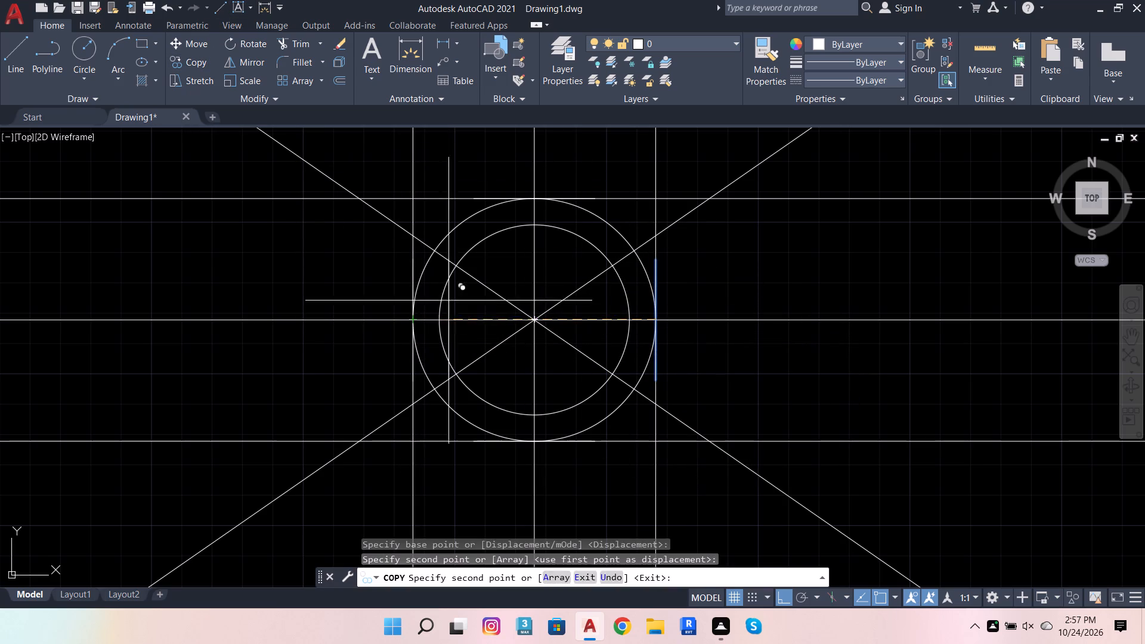
{"action": "key", "text": "Escape"}
Draw the upper bar's two slanted edges from the outer ends of the top 1" lines to the large circle's crossings with the vertical offset lines.
{"action": "scroll", "coordinate": [554, 375], "scroll_direction": "down", "scroll_amount": 4}
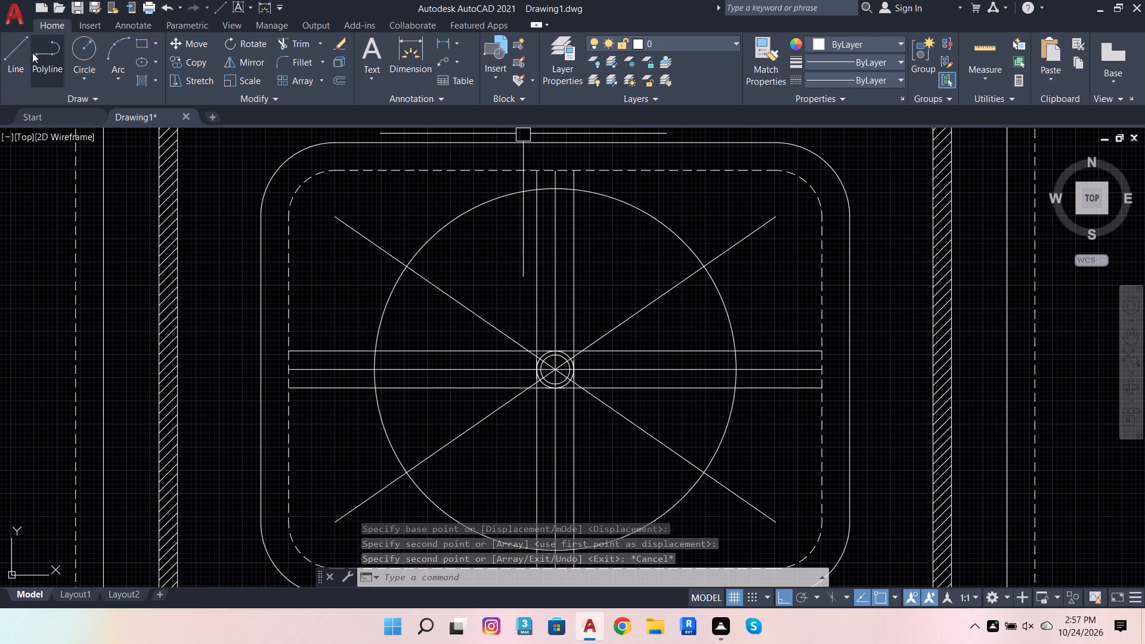
{"action": "left_click", "coordinate": [20, 53]}
{"action": "scroll", "coordinate": [570, 360], "scroll_direction": "up", "scroll_amount": 3}
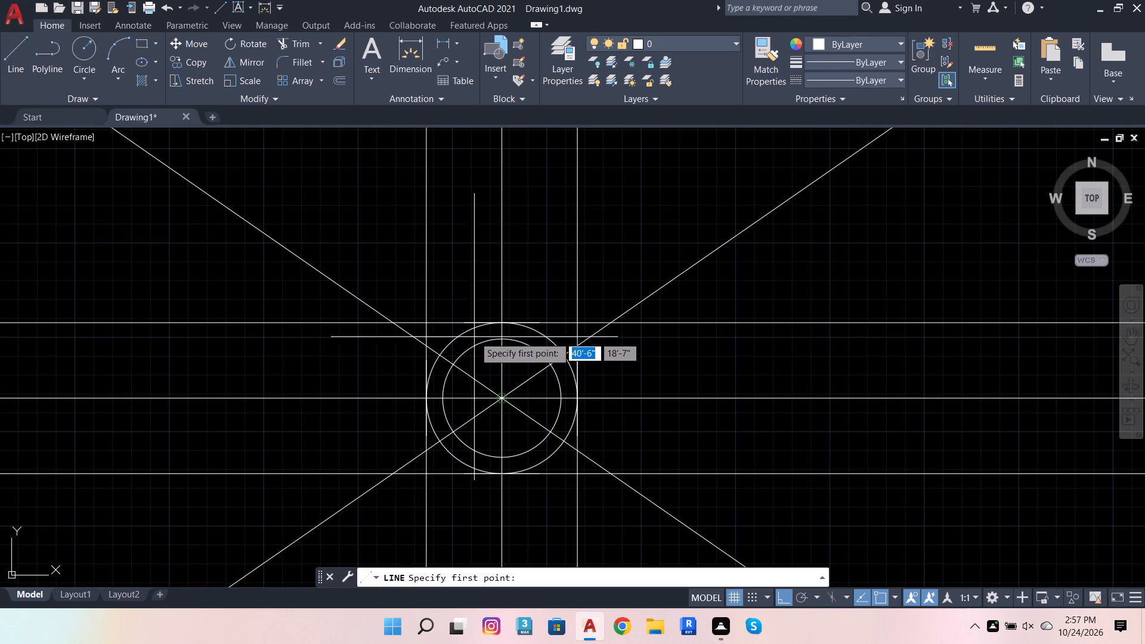
{"action": "left_click", "coordinate": [467, 326]}
{"action": "scroll", "coordinate": [505, 389], "scroll_direction": "down", "scroll_amount": 3}
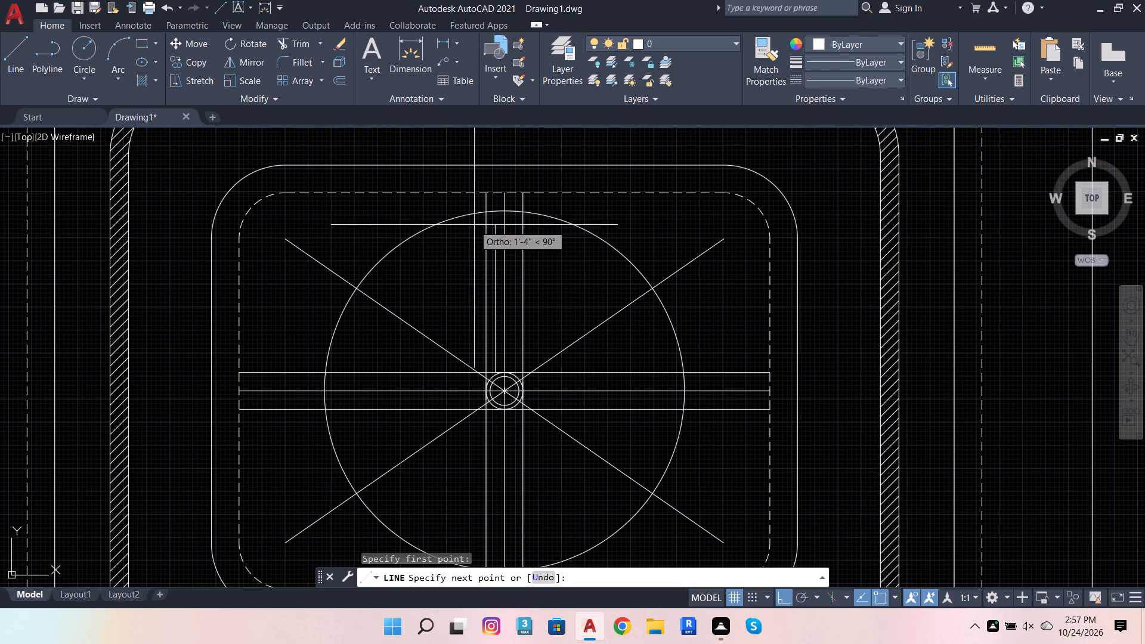
{"action": "scroll", "coordinate": [485, 218], "scroll_direction": "up", "scroll_amount": 1}
{"action": "left_click", "coordinate": [485, 206]}
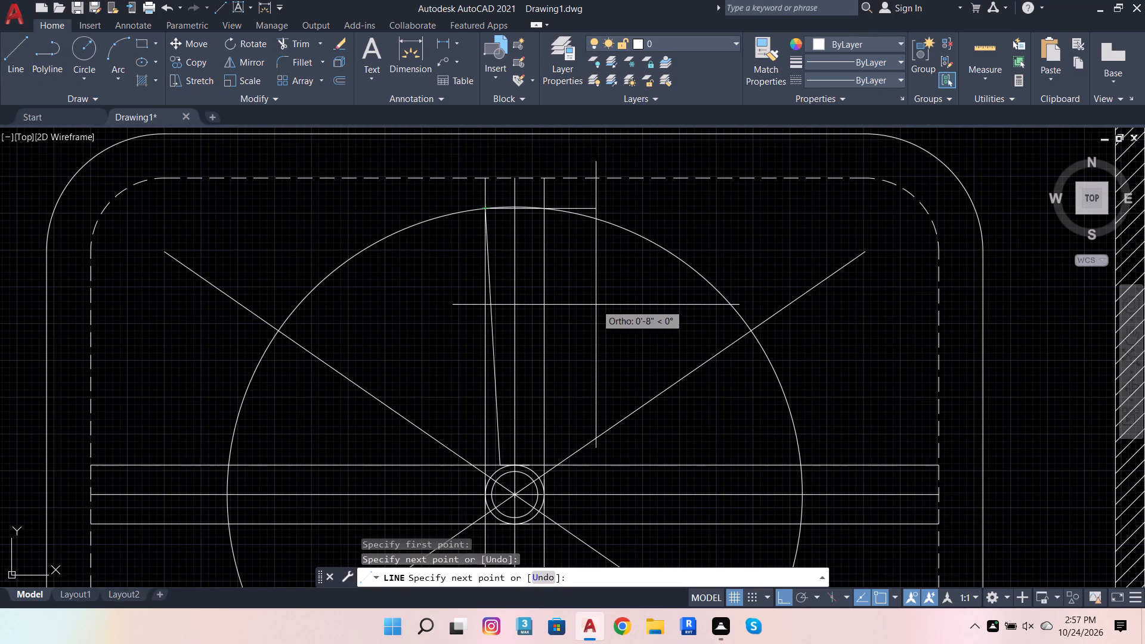
{"action": "key", "text": "space"}
{"action": "key", "text": "space"}
{"action": "left_click", "coordinate": [537, 462]}
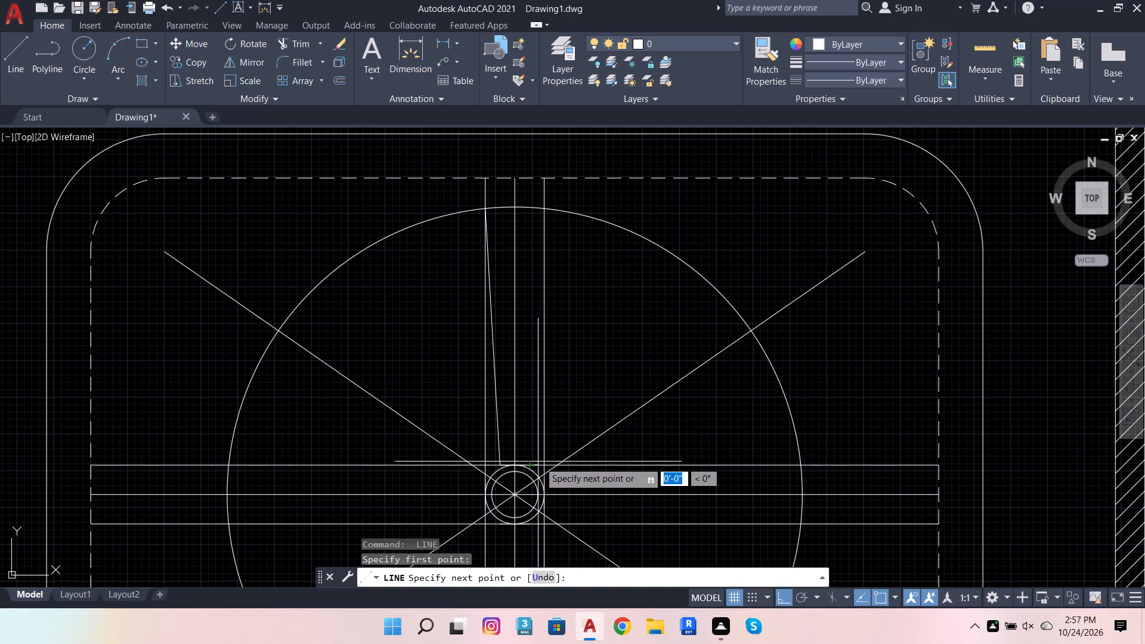
{"action": "left_click", "coordinate": [549, 206]}
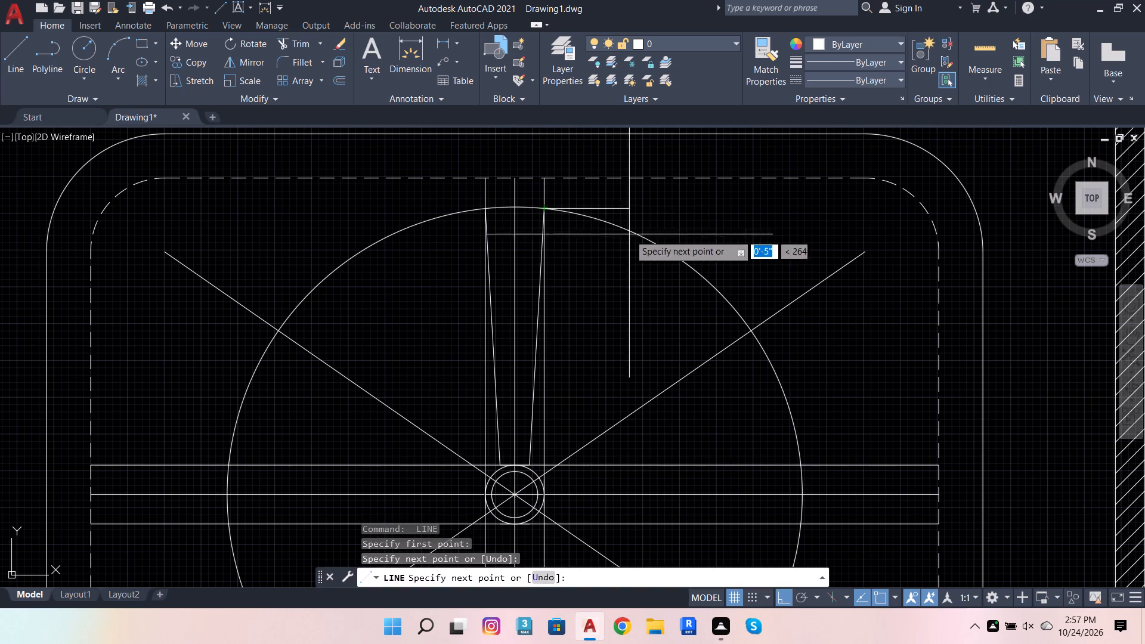
{"action": "key", "text": "space"}
Draw the right bar's upper slanted edge from the 1" line's top end to the large circle's crossing with the upper horizontal offset line.
{"action": "key", "text": "space"}
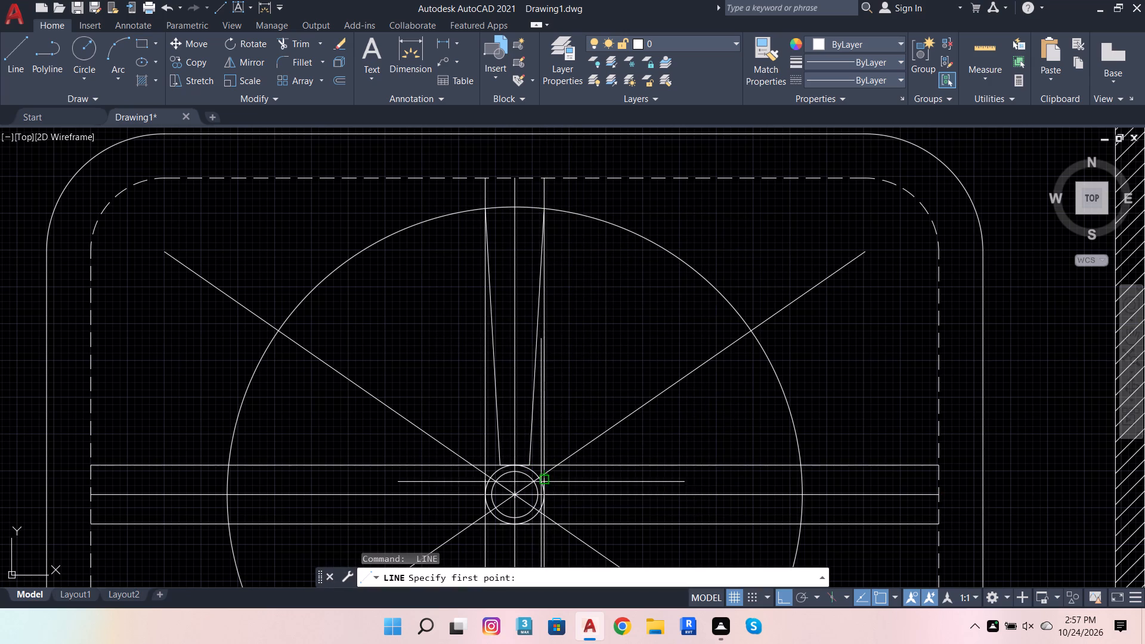
{"action": "scroll", "coordinate": [541, 482], "scroll_direction": "up", "scroll_amount": 4}
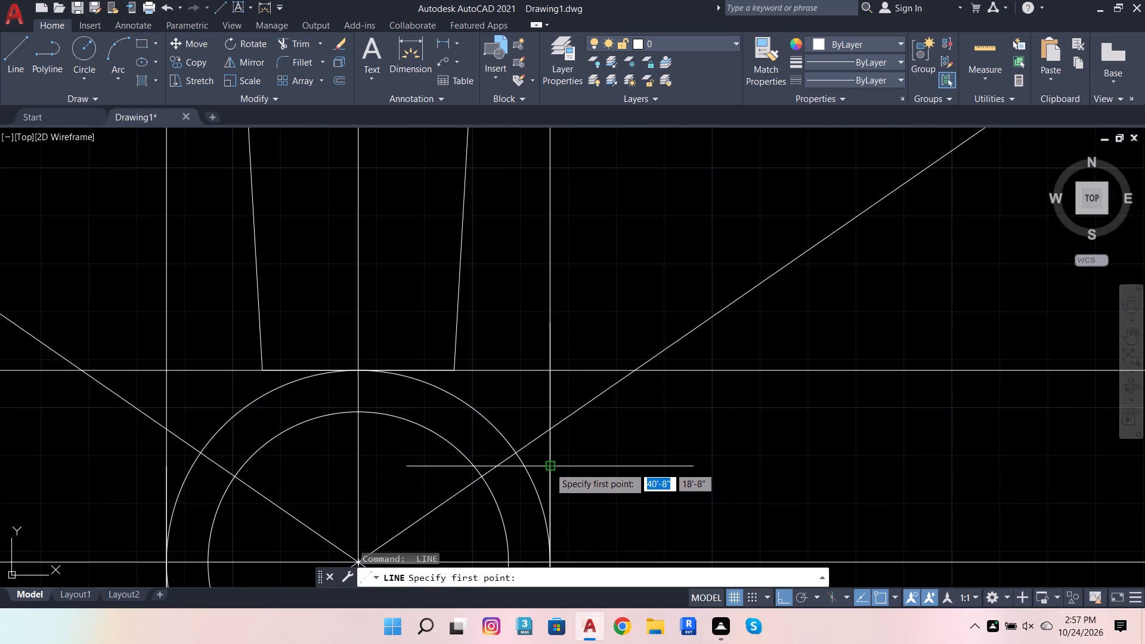
{"action": "left_click", "coordinate": [552, 466]}
{"action": "scroll", "coordinate": [471, 442], "scroll_direction": "down", "scroll_amount": 4}
{"action": "scroll", "coordinate": [731, 426], "scroll_direction": "up", "scroll_amount": 2}
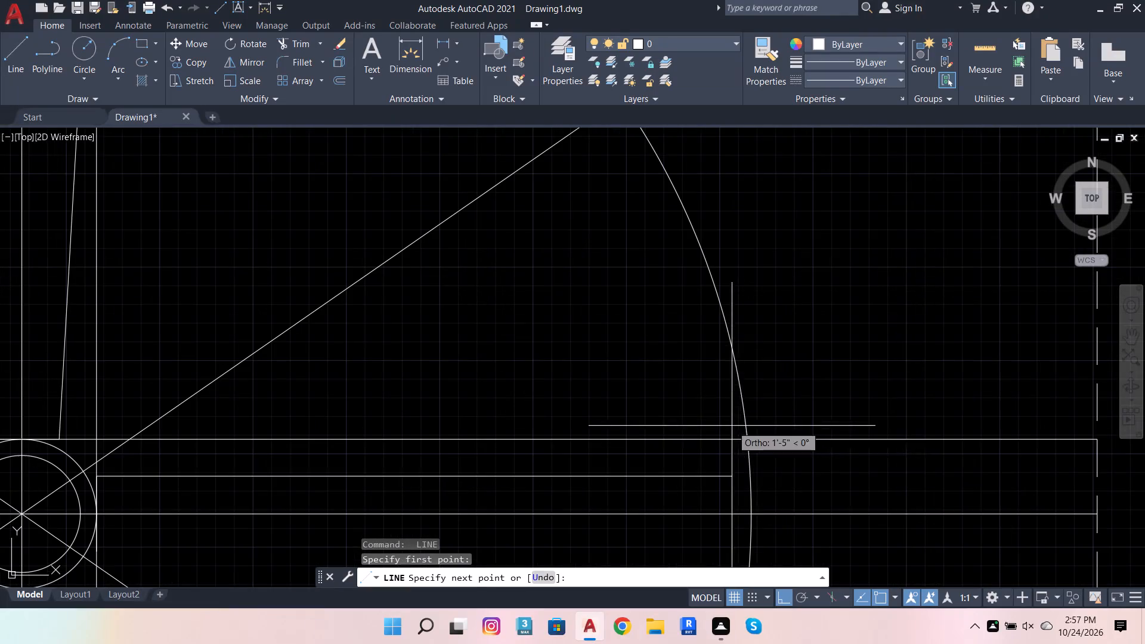
{"action": "left_click", "coordinate": [742, 443]}
{"action": "key", "text": "space"}
Draw the right bar's lower slanted edge from the diagonal's crossing with the vertical offset line to the large circle's crossing with the lower offset line.
{"action": "scroll", "coordinate": [768, 383], "scroll_direction": "down", "scroll_amount": 4}
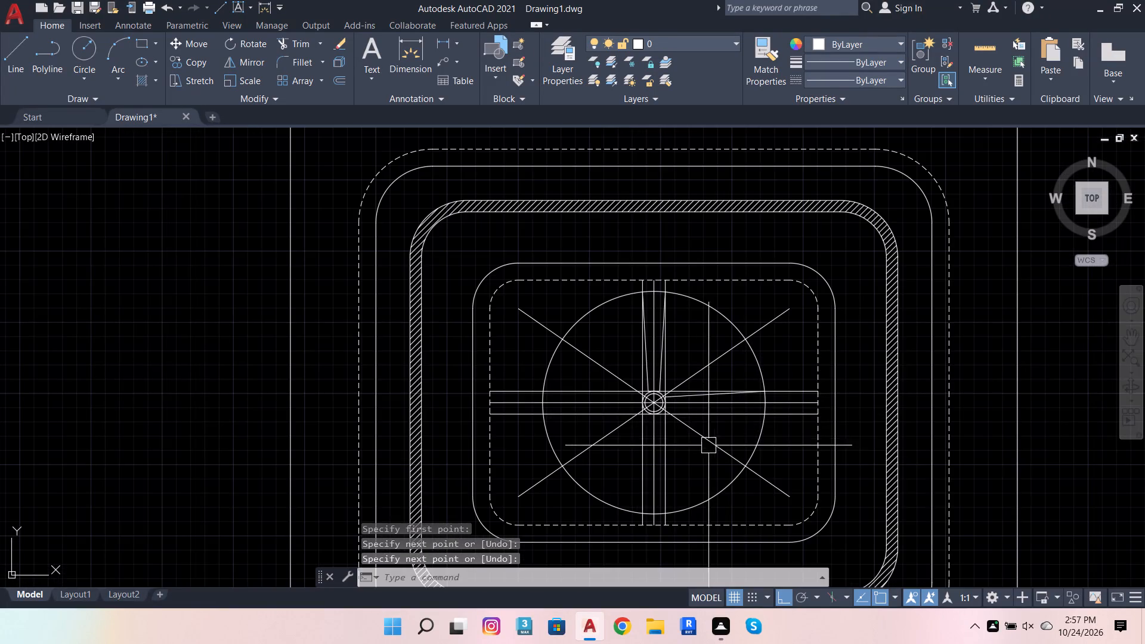
{"action": "key", "text": "space"}
{"action": "scroll", "coordinate": [682, 416], "scroll_direction": "up", "scroll_amount": 3}
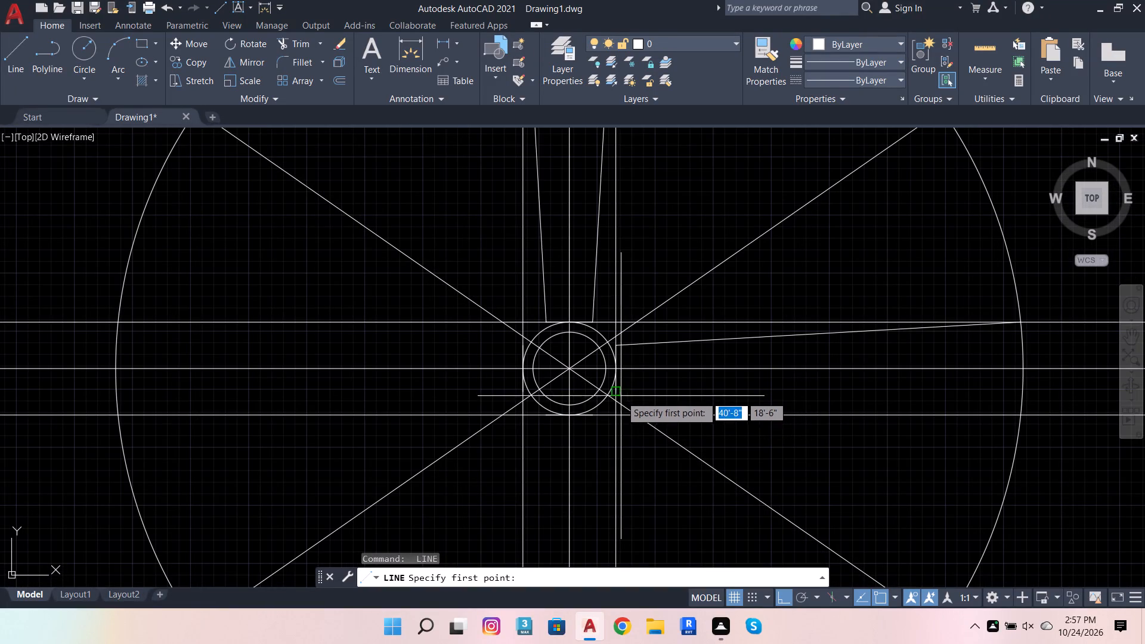
{"action": "left_click", "coordinate": [619, 402]}
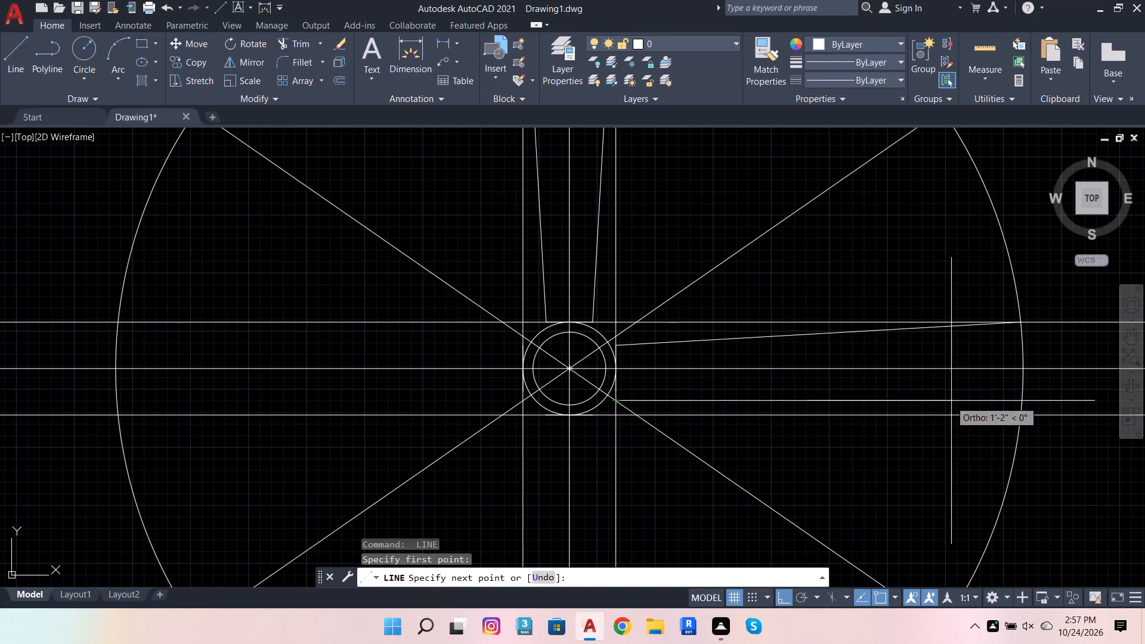
{"action": "left_click", "coordinate": [1022, 411]}
{"action": "key", "text": "space"}
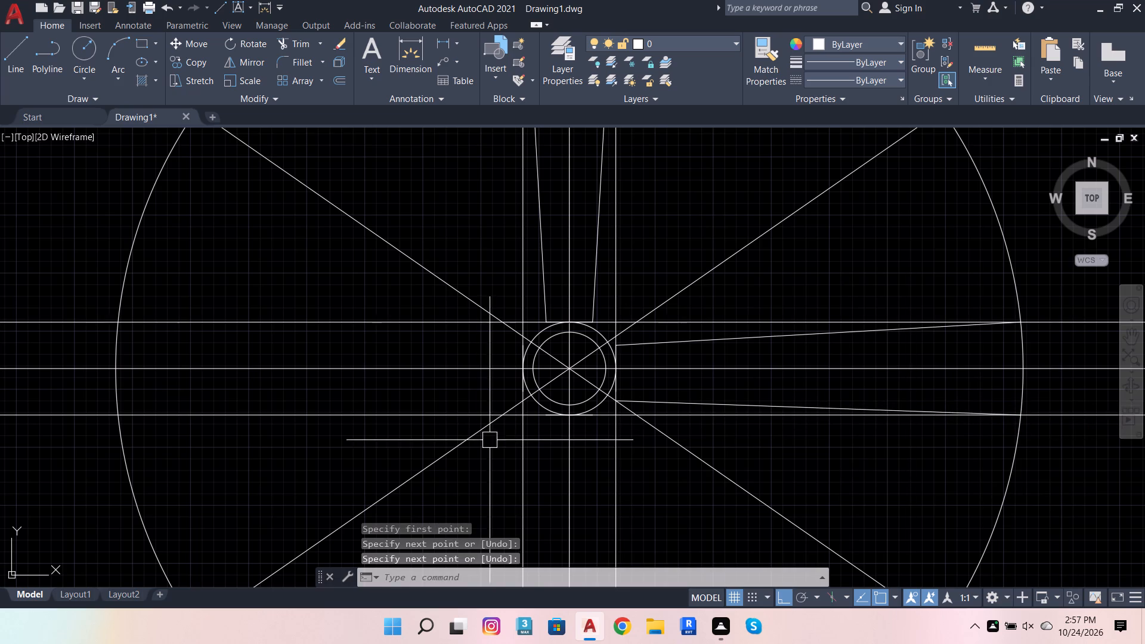
Draw the left bar's two slanted edges from the 1" line's ends to the large circle's crossings with the horizontal offset lines.
{"action": "scroll", "coordinate": [522, 408], "scroll_direction": "down", "scroll_amount": 1}
{"action": "scroll", "coordinate": [547, 392], "scroll_direction": "up", "scroll_amount": 2}
{"action": "key", "text": "space"}
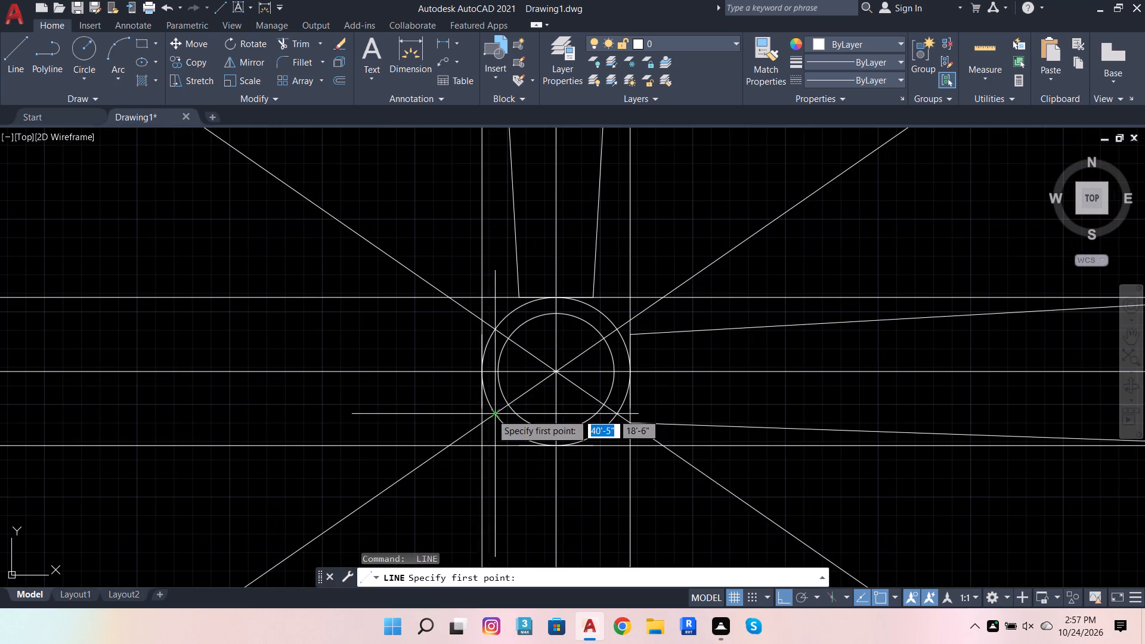
{"action": "left_click", "coordinate": [479, 406]}
{"action": "scroll", "coordinate": [398, 424], "scroll_direction": "down", "scroll_amount": 3}
{"action": "scroll", "coordinate": [256, 435], "scroll_direction": "up", "scroll_amount": 2}
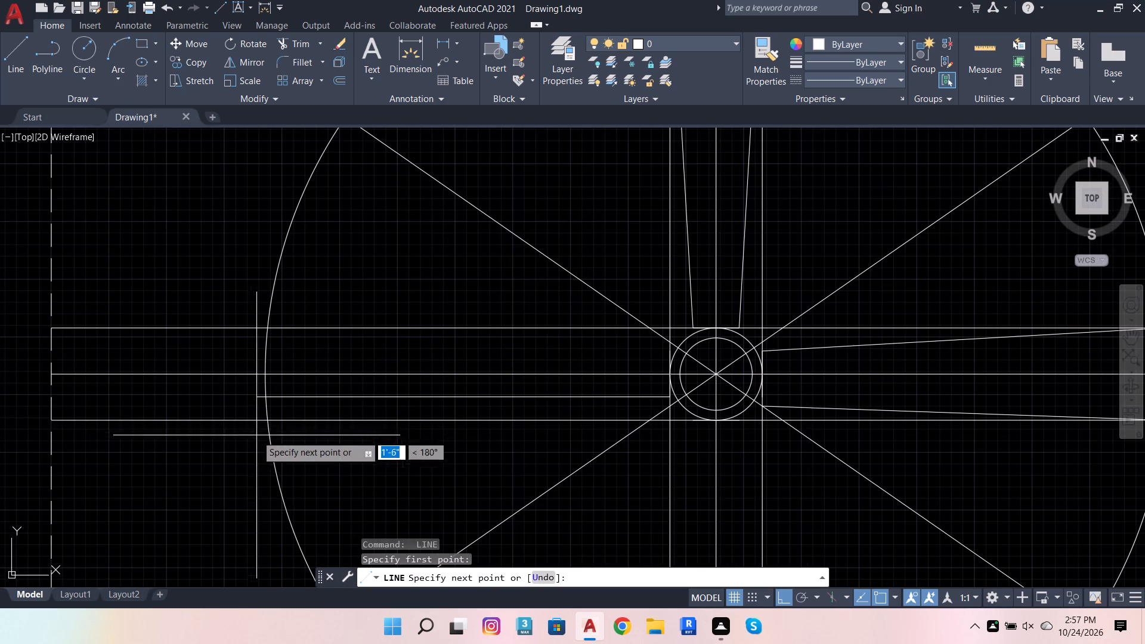
{"action": "left_click", "coordinate": [270, 417]}
{"action": "key", "text": "space"}
{"action": "key", "text": "space"}
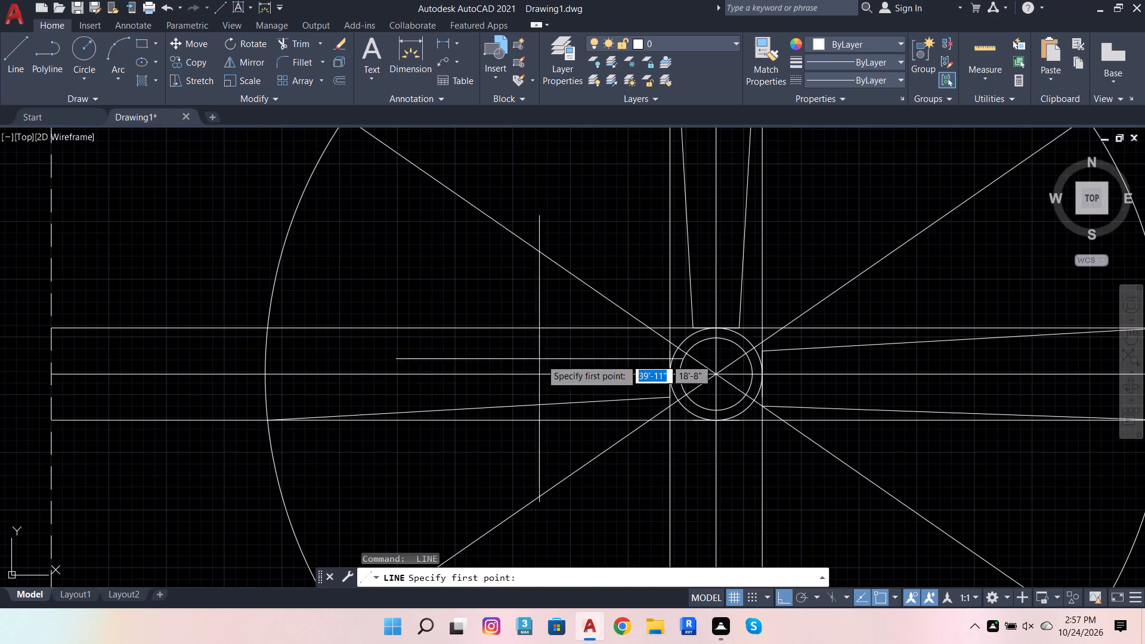
{"action": "left_click", "coordinate": [670, 352]}
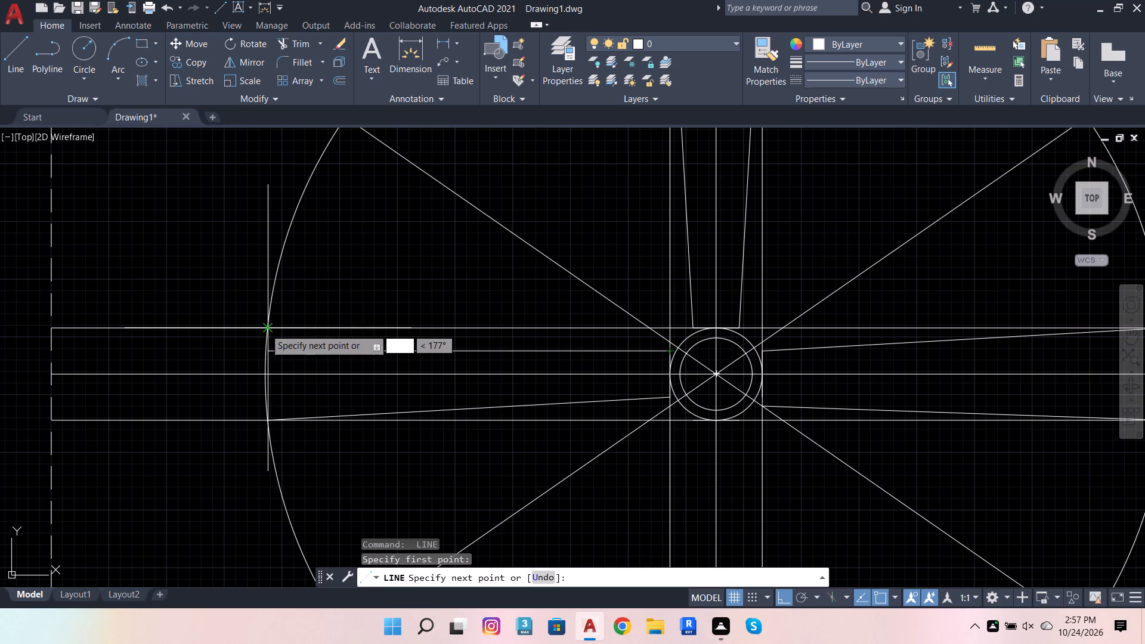
{"action": "left_click", "coordinate": [271, 329]}
{"action": "key", "text": "space"}
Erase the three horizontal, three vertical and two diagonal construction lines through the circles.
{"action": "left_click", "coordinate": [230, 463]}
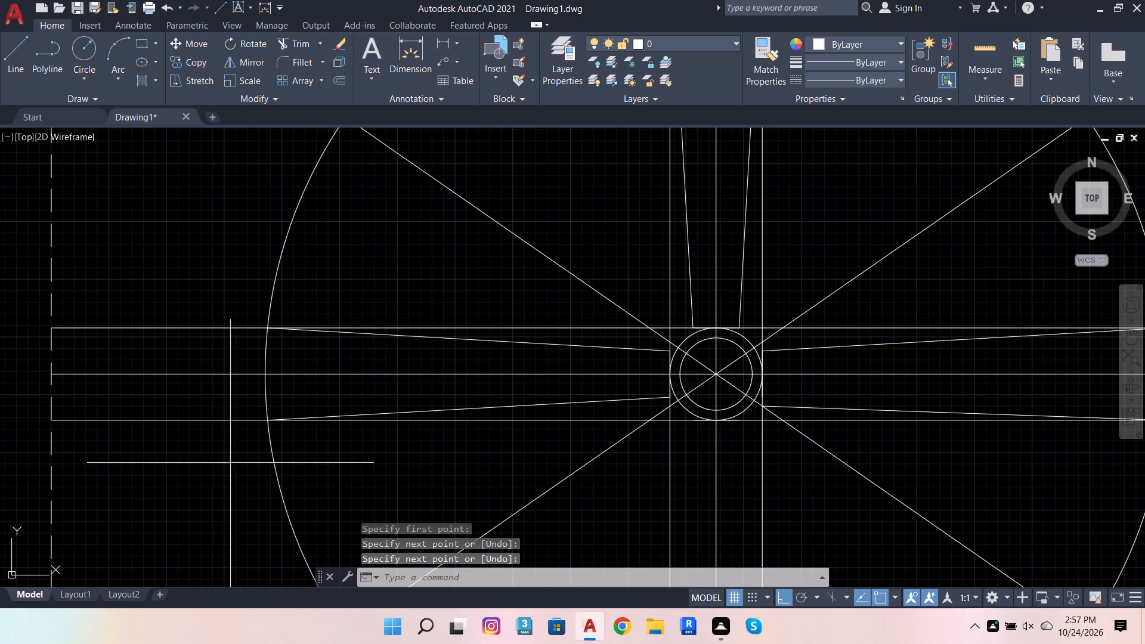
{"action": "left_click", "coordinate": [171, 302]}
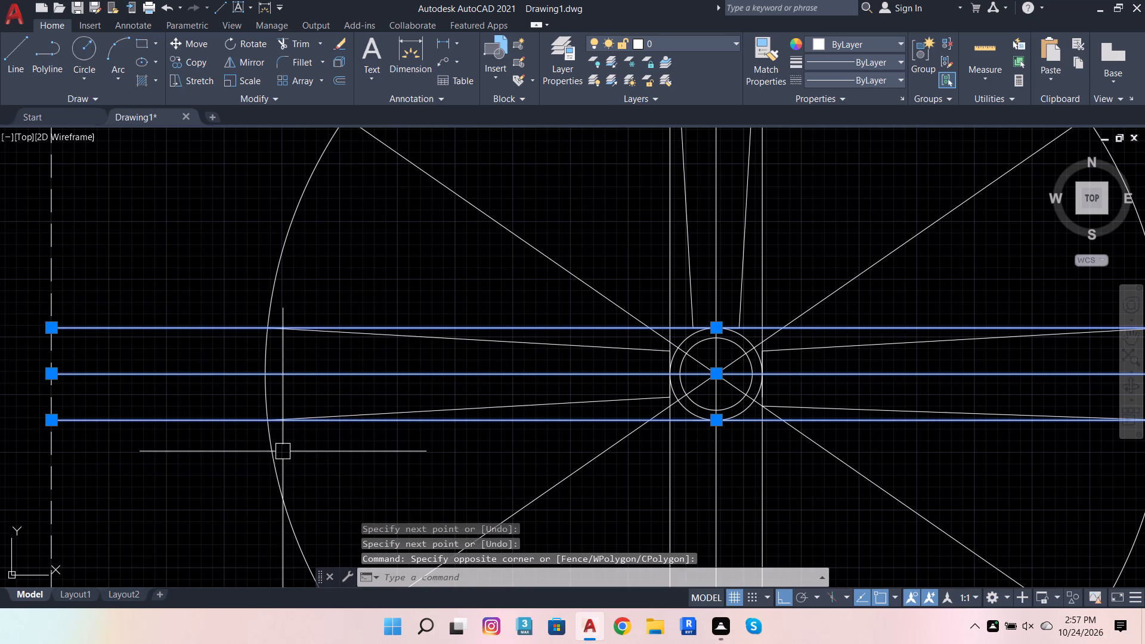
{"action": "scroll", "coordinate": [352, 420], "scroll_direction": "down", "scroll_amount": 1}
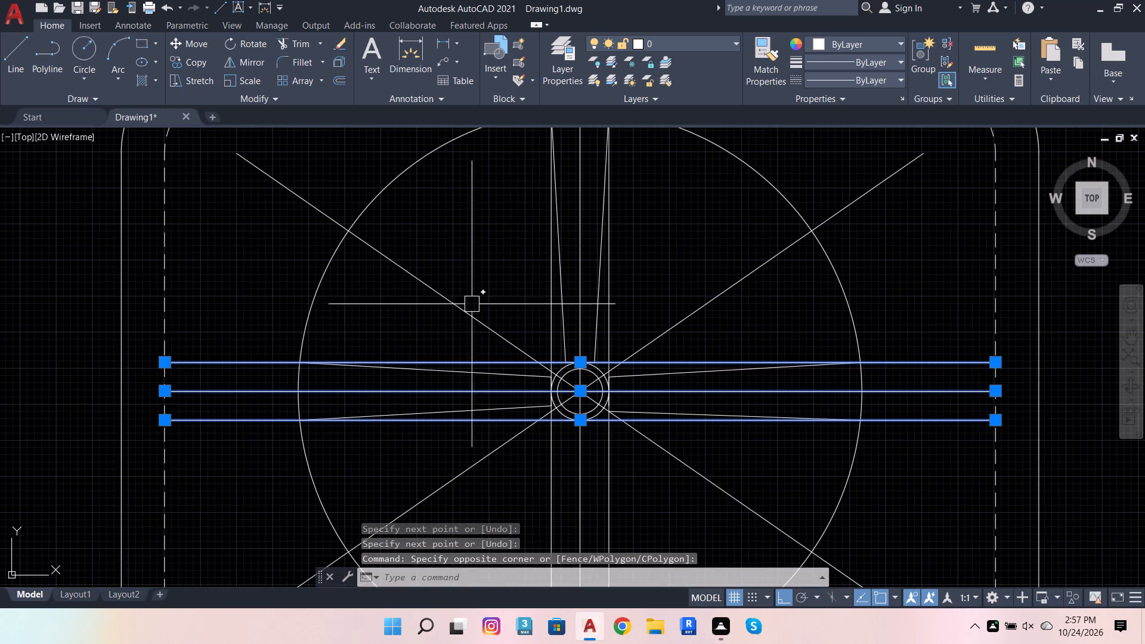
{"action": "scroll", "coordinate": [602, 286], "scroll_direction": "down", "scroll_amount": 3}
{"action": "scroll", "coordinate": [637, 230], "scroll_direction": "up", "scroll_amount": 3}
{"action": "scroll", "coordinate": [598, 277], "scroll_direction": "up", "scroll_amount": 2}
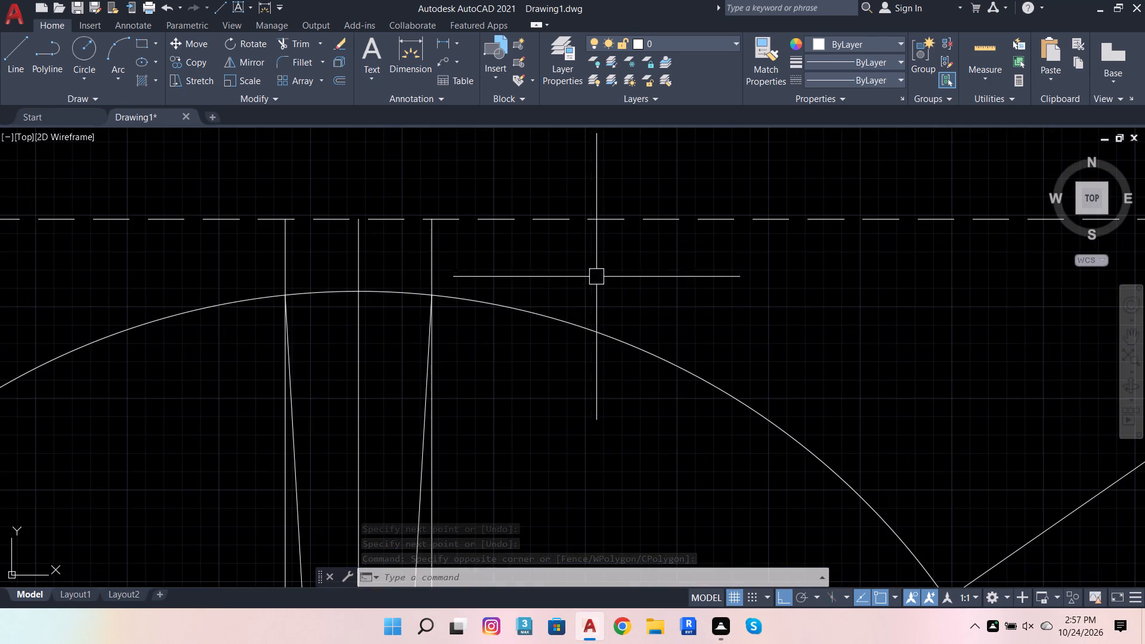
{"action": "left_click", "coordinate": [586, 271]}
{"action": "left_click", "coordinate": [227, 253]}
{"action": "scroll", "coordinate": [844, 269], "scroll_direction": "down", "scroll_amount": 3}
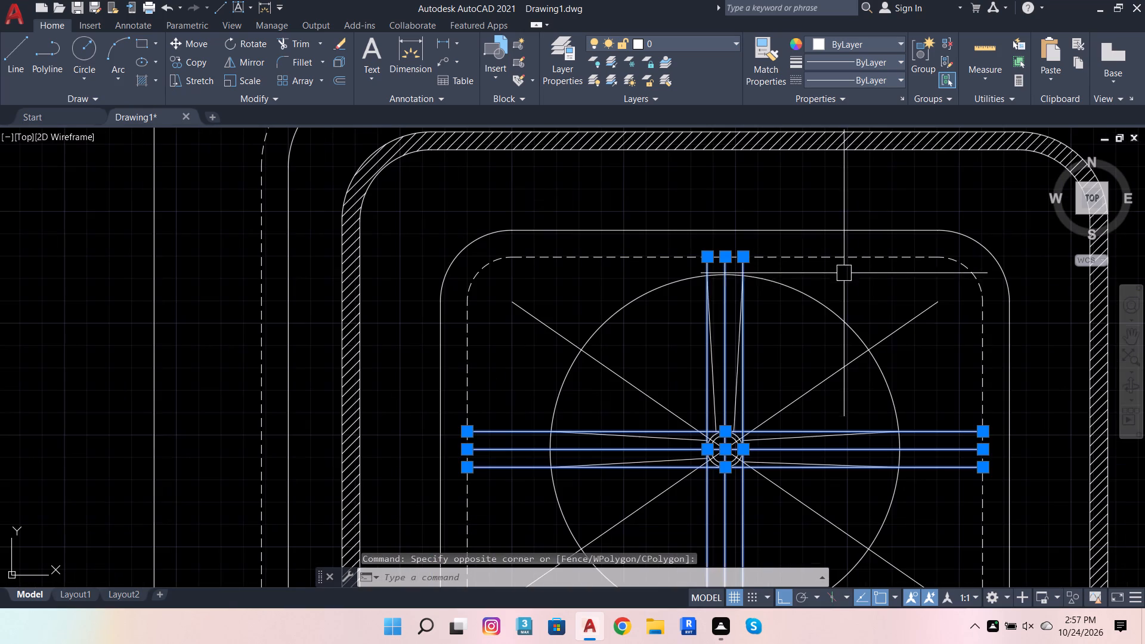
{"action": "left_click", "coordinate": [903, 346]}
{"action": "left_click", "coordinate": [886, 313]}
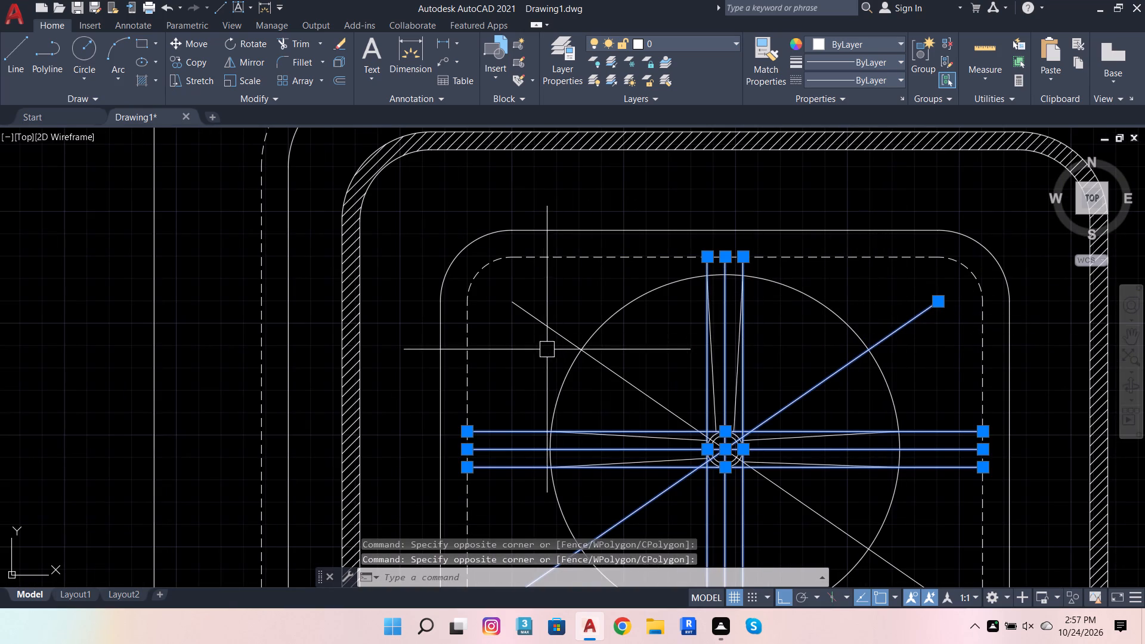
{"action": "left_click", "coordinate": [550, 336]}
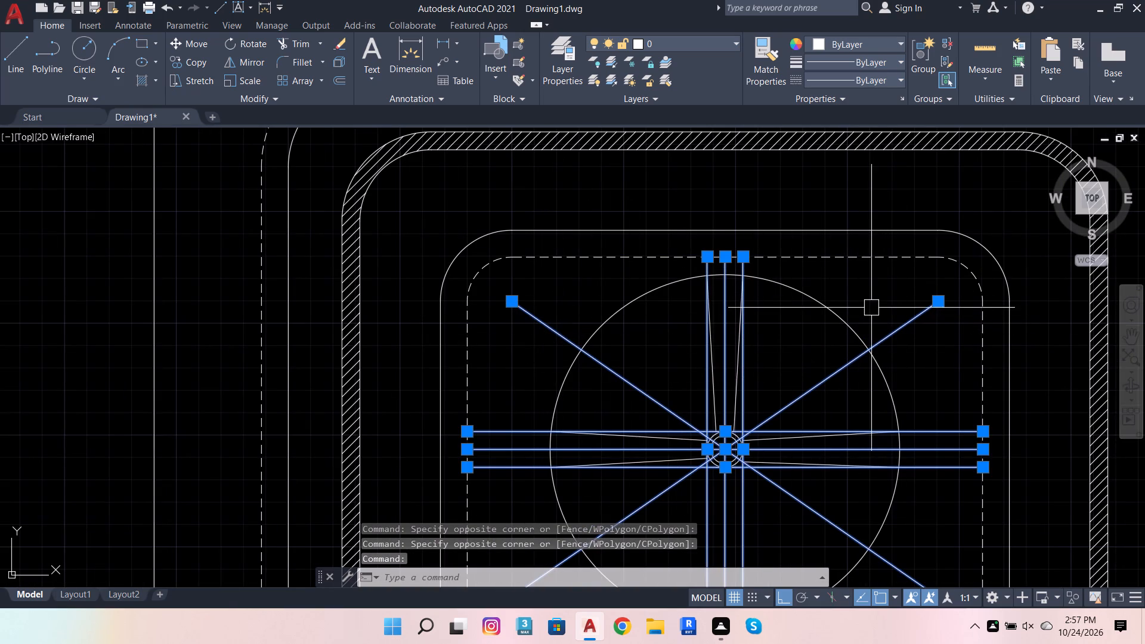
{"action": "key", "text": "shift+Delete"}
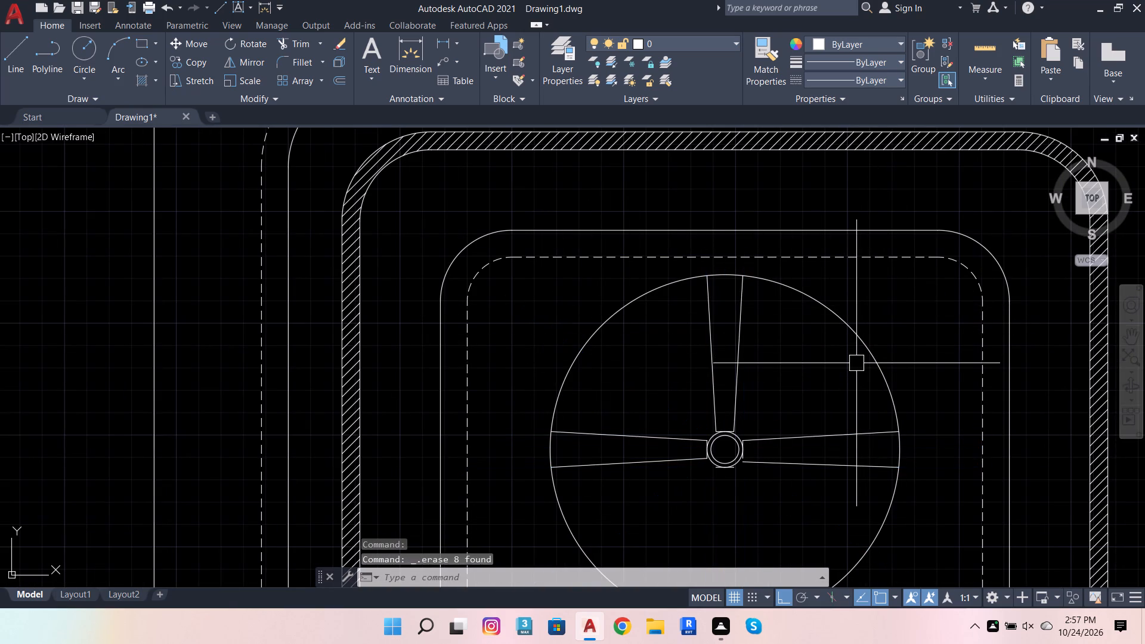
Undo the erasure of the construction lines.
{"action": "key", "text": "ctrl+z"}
Draw the lower bar's two slanted edges from the bottom 1" lines' outer ends to the large circle's crossings with the vertical offset lines.
{"action": "scroll", "coordinate": [688, 357], "scroll_direction": "down", "scroll_amount": 3}
{"action": "scroll", "coordinate": [725, 451], "scroll_direction": "up", "scroll_amount": 3}
{"action": "scroll", "coordinate": [547, 392], "scroll_direction": "down", "scroll_amount": 1}
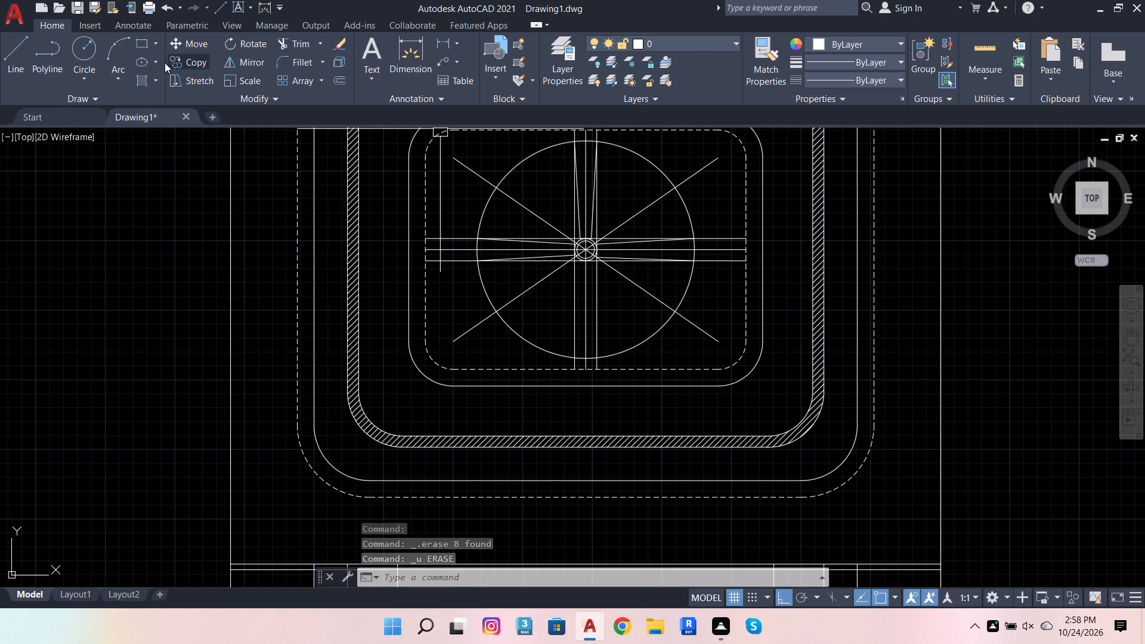
{"action": "left_click", "coordinate": [18, 51]}
{"action": "scroll", "coordinate": [576, 256], "scroll_direction": "up", "scroll_amount": 4}
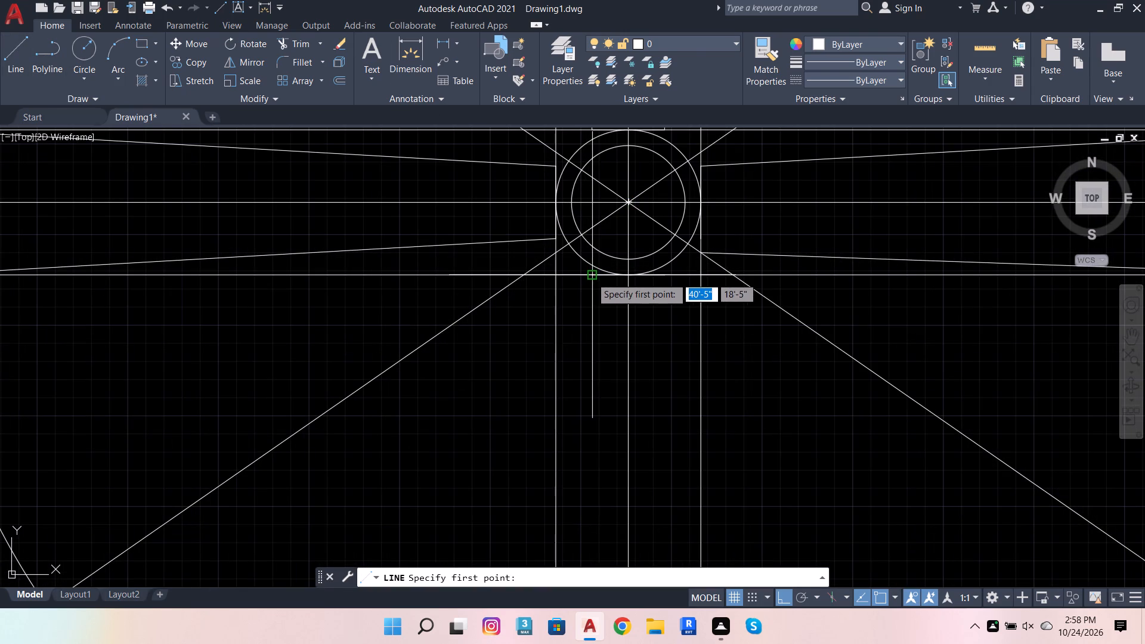
{"action": "left_click", "coordinate": [591, 277]}
{"action": "scroll", "coordinate": [627, 265], "scroll_direction": "down", "scroll_amount": 4}
{"action": "scroll", "coordinate": [623, 337], "scroll_direction": "up", "scroll_amount": 2}
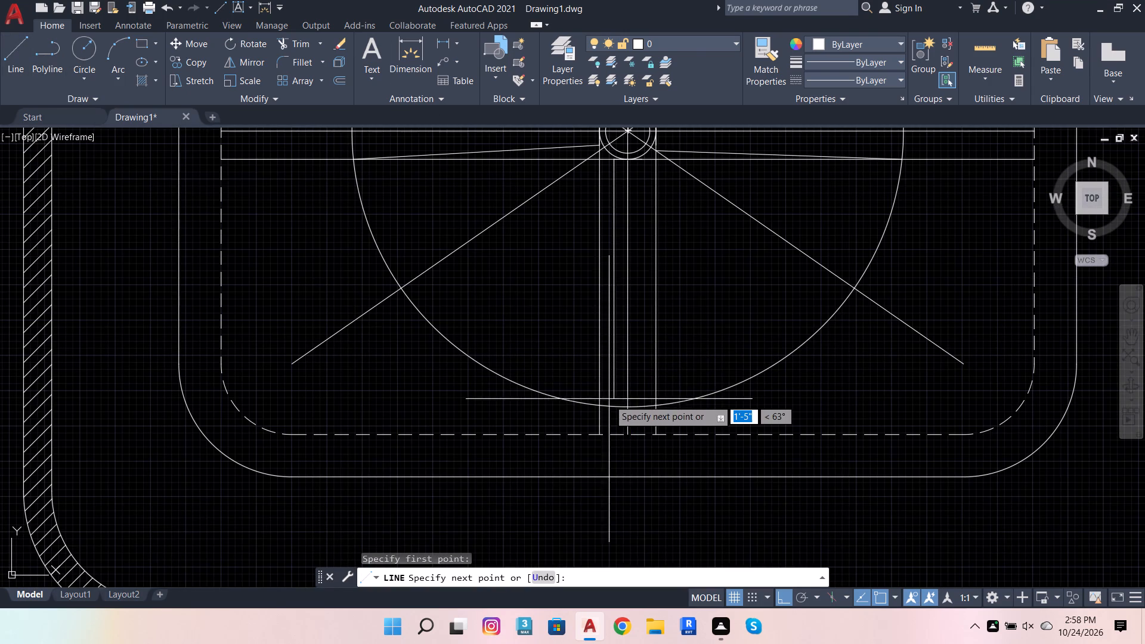
{"action": "left_click", "coordinate": [603, 404]}
{"action": "key", "text": "space"}
{"action": "key", "text": "space"}
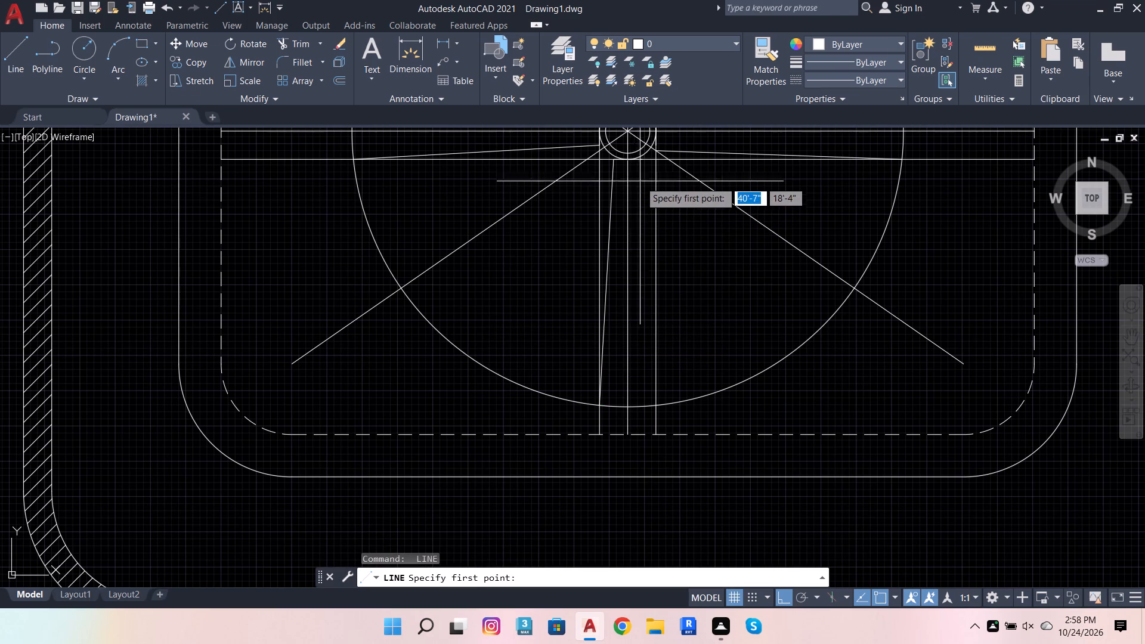
{"action": "left_click", "coordinate": [646, 158]}
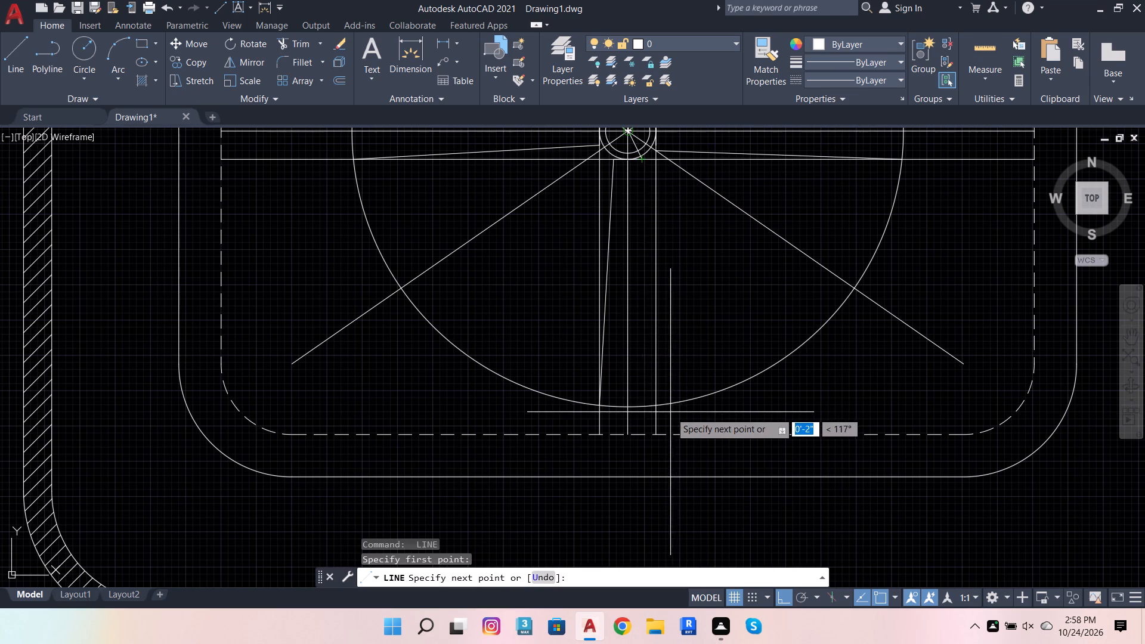
{"action": "left_click", "coordinate": [660, 402]}
{"action": "key", "text": "space"}
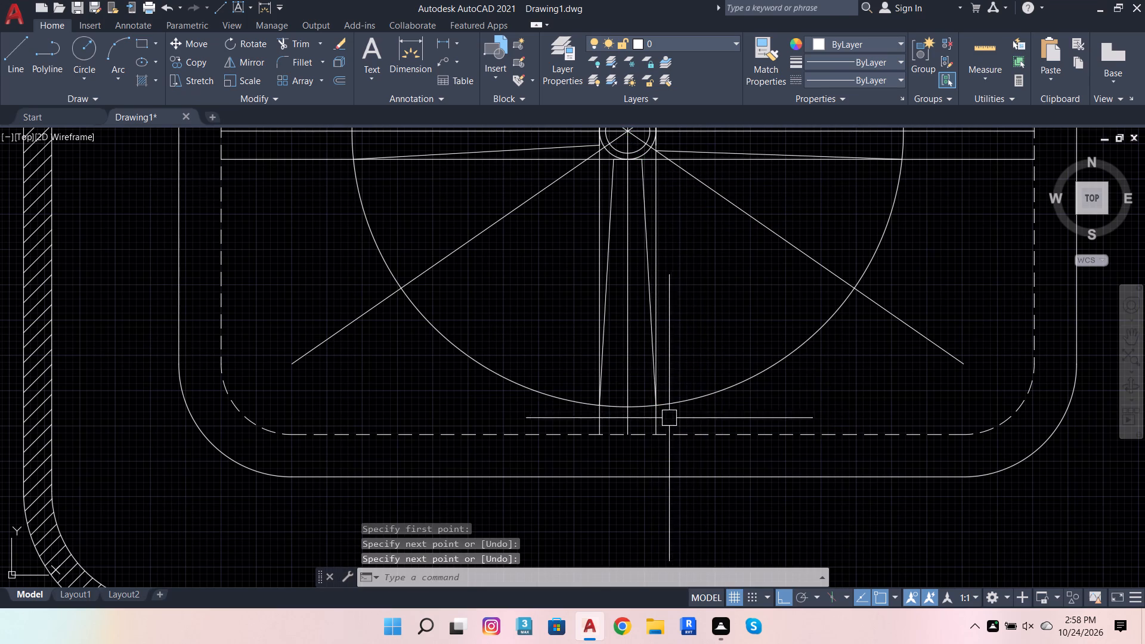
Erase the three vertical, three horizontal and two diagonal construction lines crossing the circles.
{"action": "scroll", "coordinate": [661, 422], "scroll_direction": "up", "scroll_amount": 2}
{"action": "left_click", "coordinate": [655, 424]}
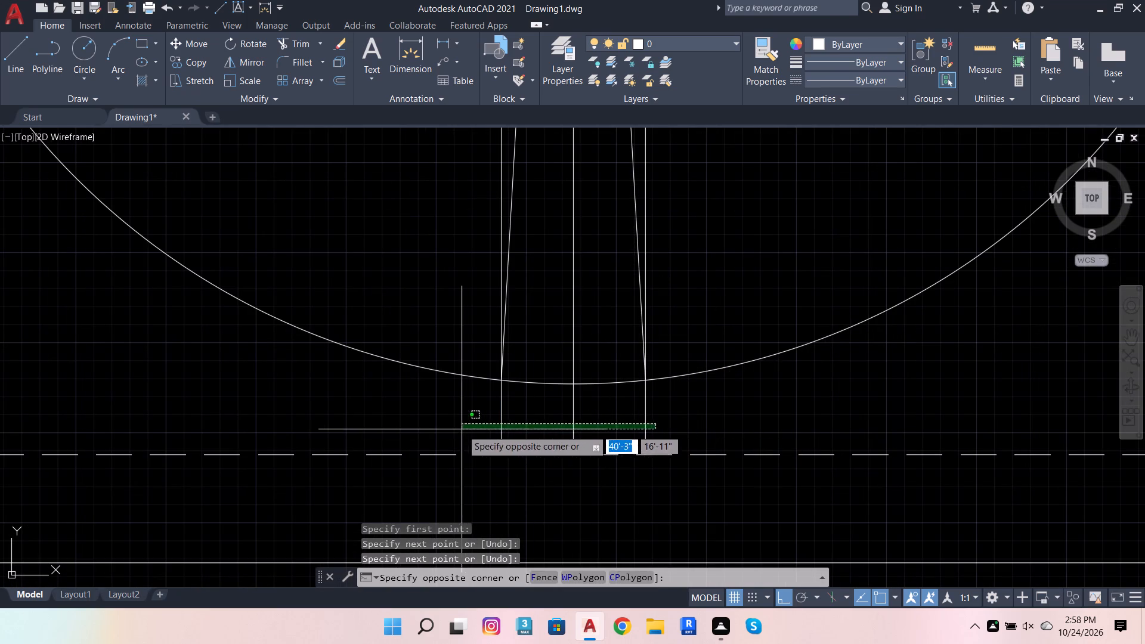
{"action": "left_click", "coordinate": [462, 429]}
{"action": "scroll", "coordinate": [648, 441], "scroll_direction": "down", "scroll_amount": 3}
{"action": "left_click", "coordinate": [813, 380]}
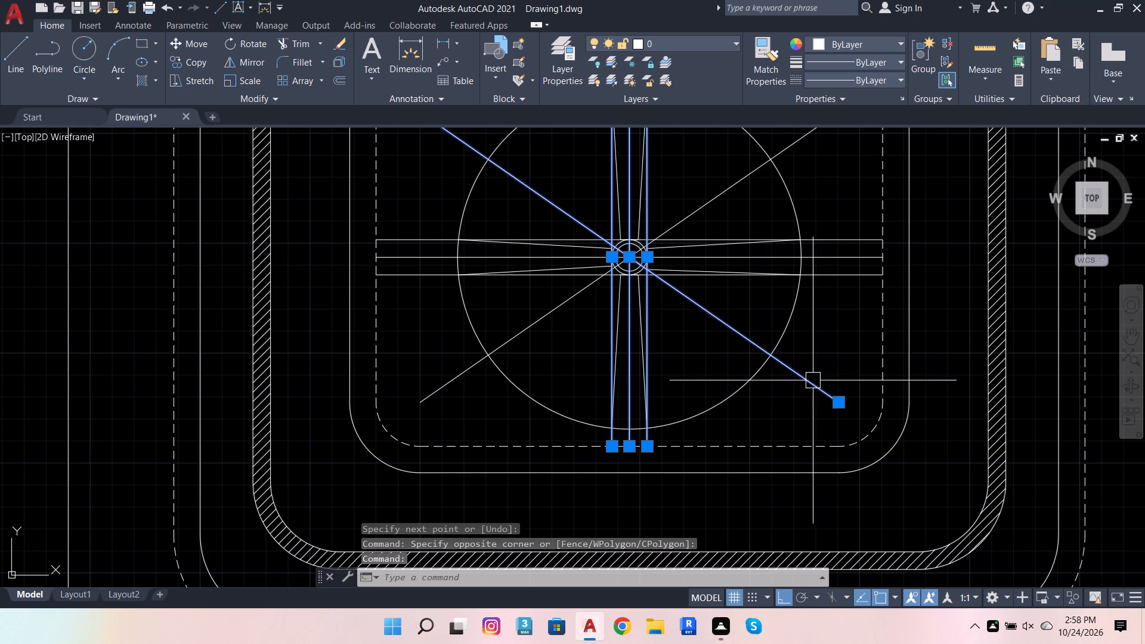
{"action": "left_click", "coordinate": [835, 275]}
{"action": "left_click", "coordinate": [843, 256]}
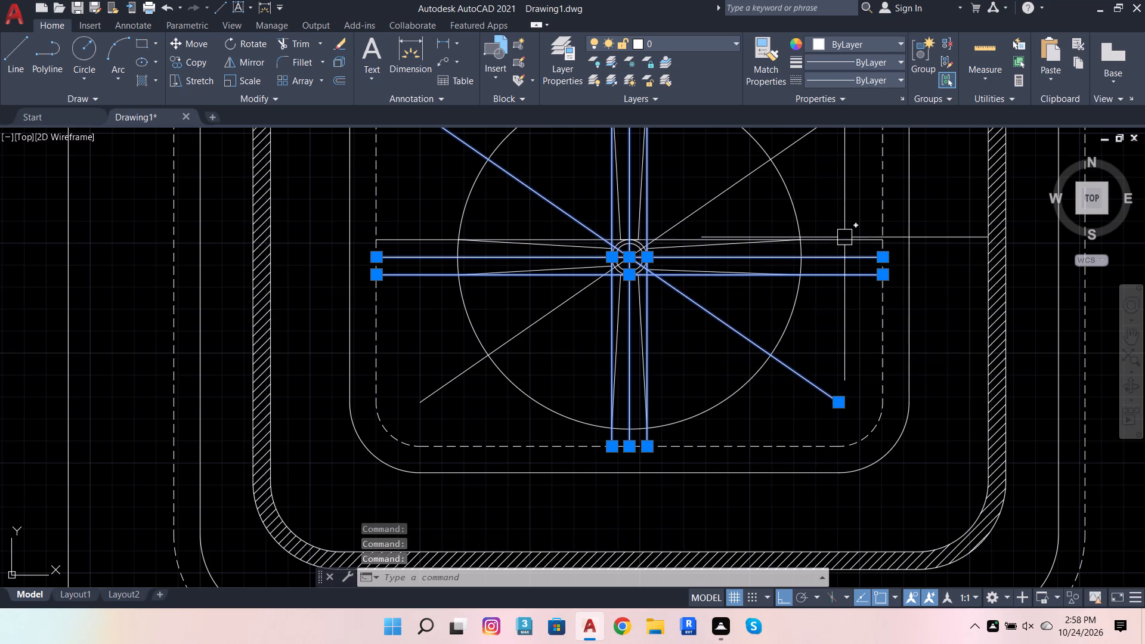
{"action": "left_click", "coordinate": [844, 237]}
{"action": "scroll", "coordinate": [821, 326], "scroll_direction": "down", "scroll_amount": 1}
{"action": "left_click", "coordinate": [812, 200]}
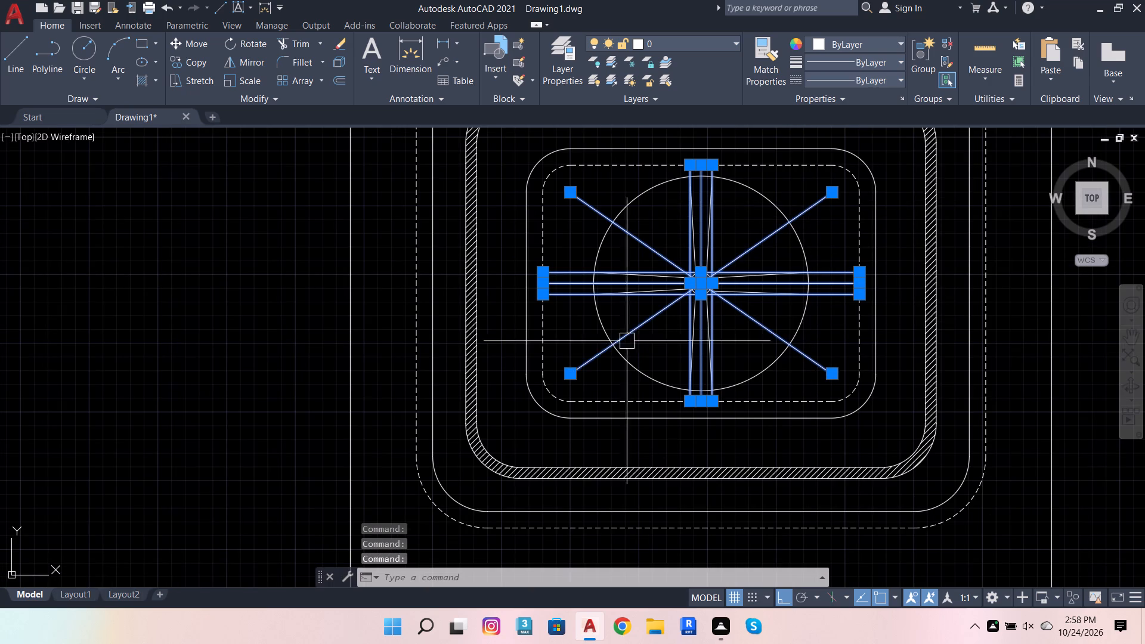
{"action": "scroll", "coordinate": [676, 330], "scroll_direction": "up", "scroll_amount": 2}
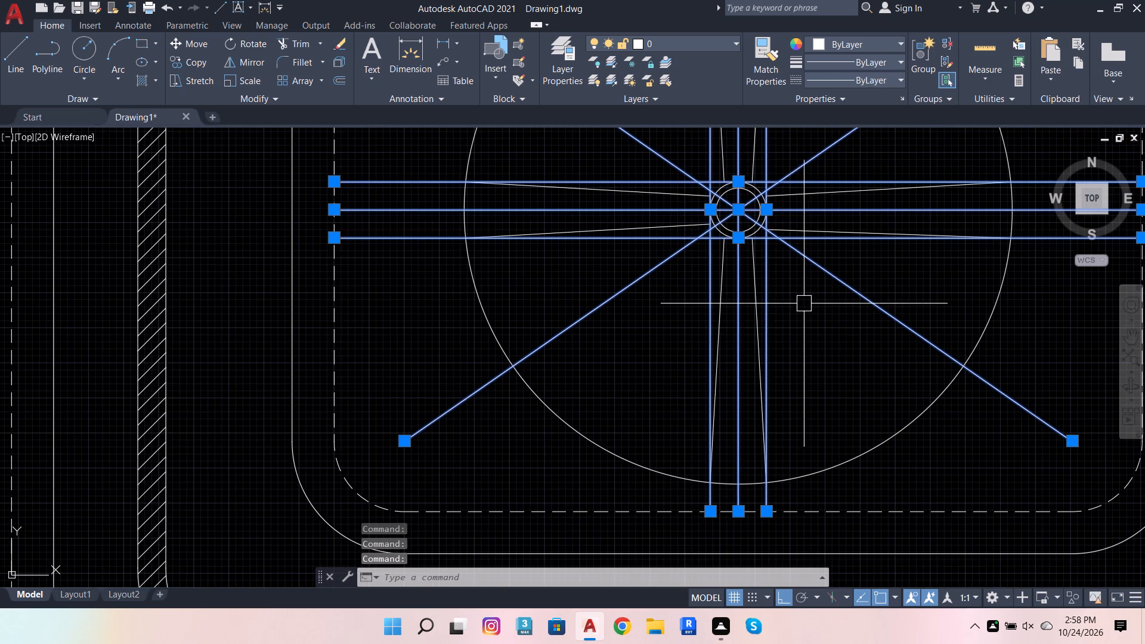
{"action": "key", "text": "shift+Delete"}
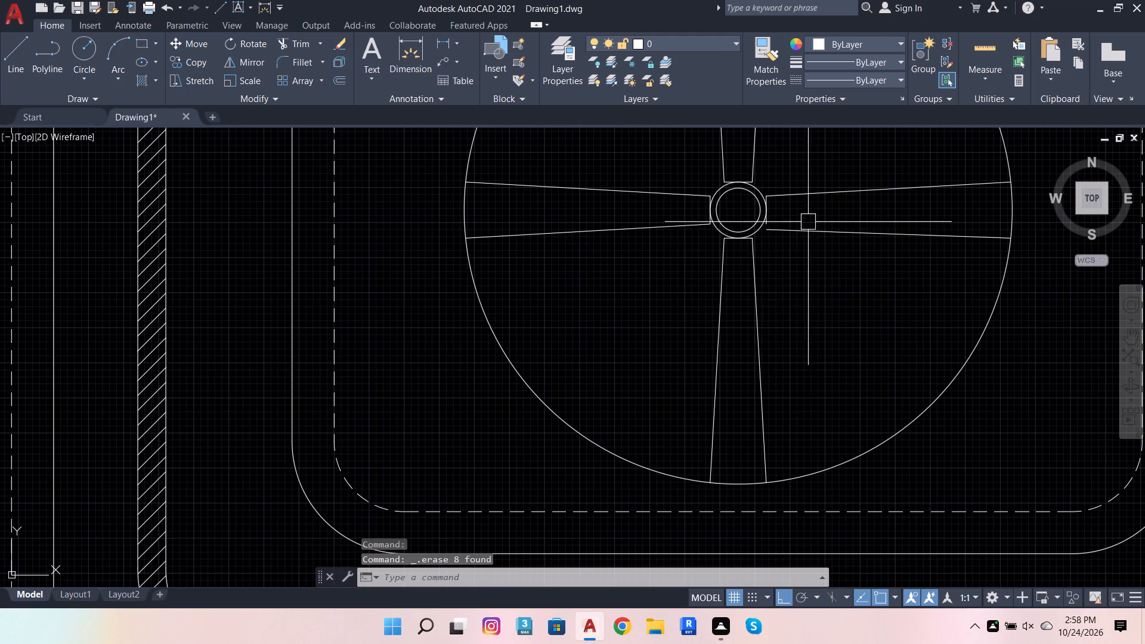
Draw a new lower slanted edge for the right bar from the 1" line's bottom end to the existing edge's endpoint on the large circle.
{"action": "scroll", "coordinate": [808, 222], "scroll_direction": "up", "scroll_amount": 1}
{"action": "scroll", "coordinate": [720, 277], "scroll_direction": "down", "scroll_amount": 1}
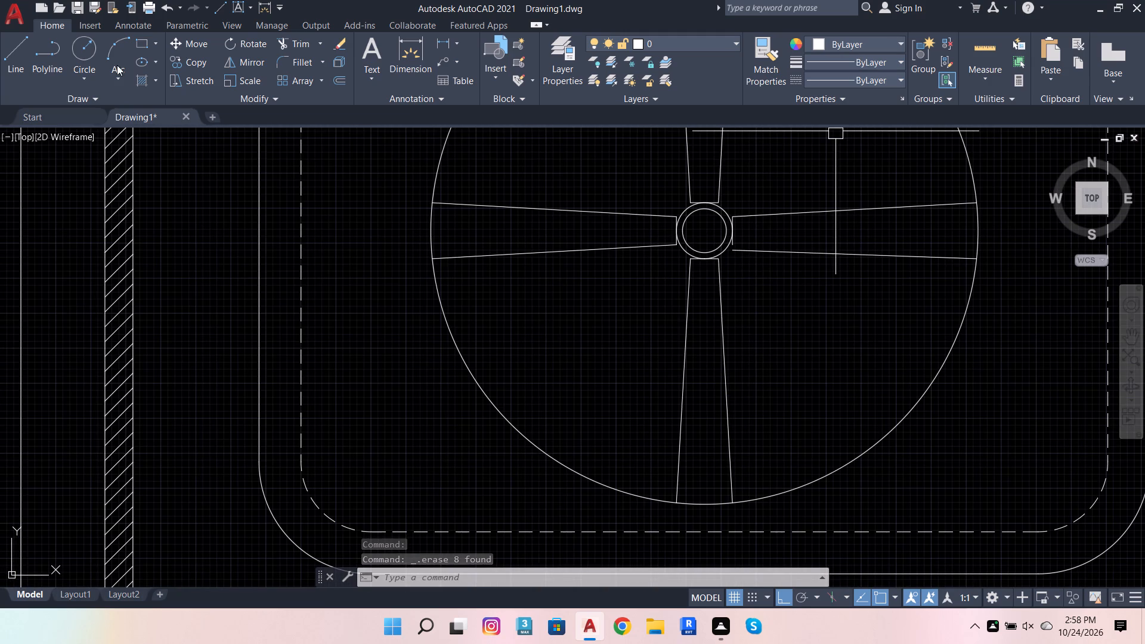
{"action": "left_click", "coordinate": [8, 47]}
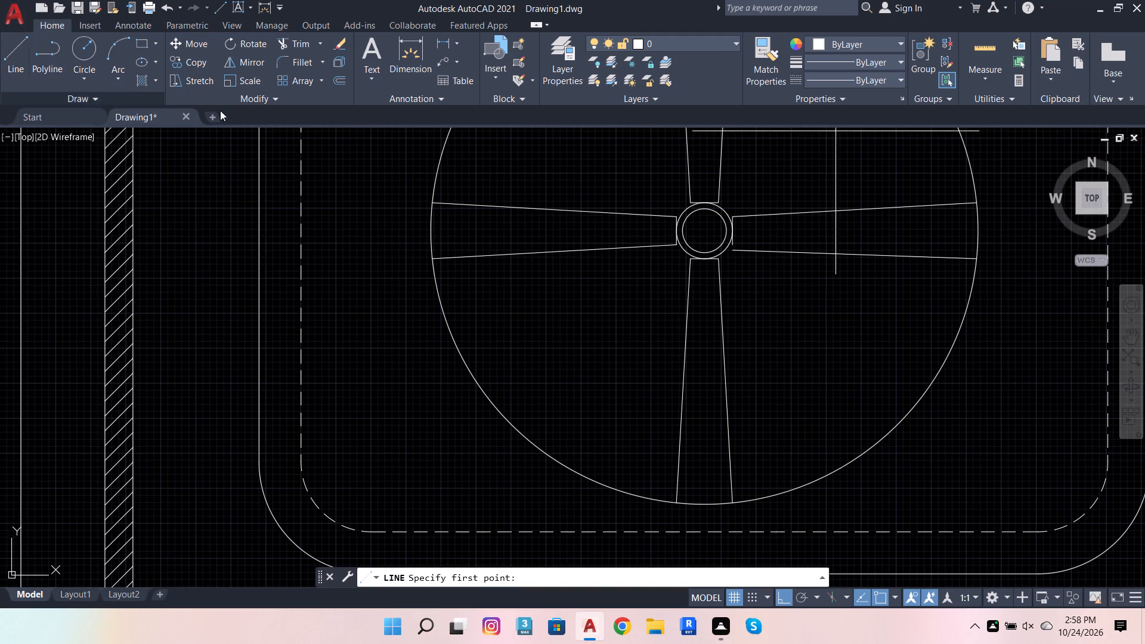
{"action": "scroll", "coordinate": [738, 244], "scroll_direction": "up", "scroll_amount": 2}
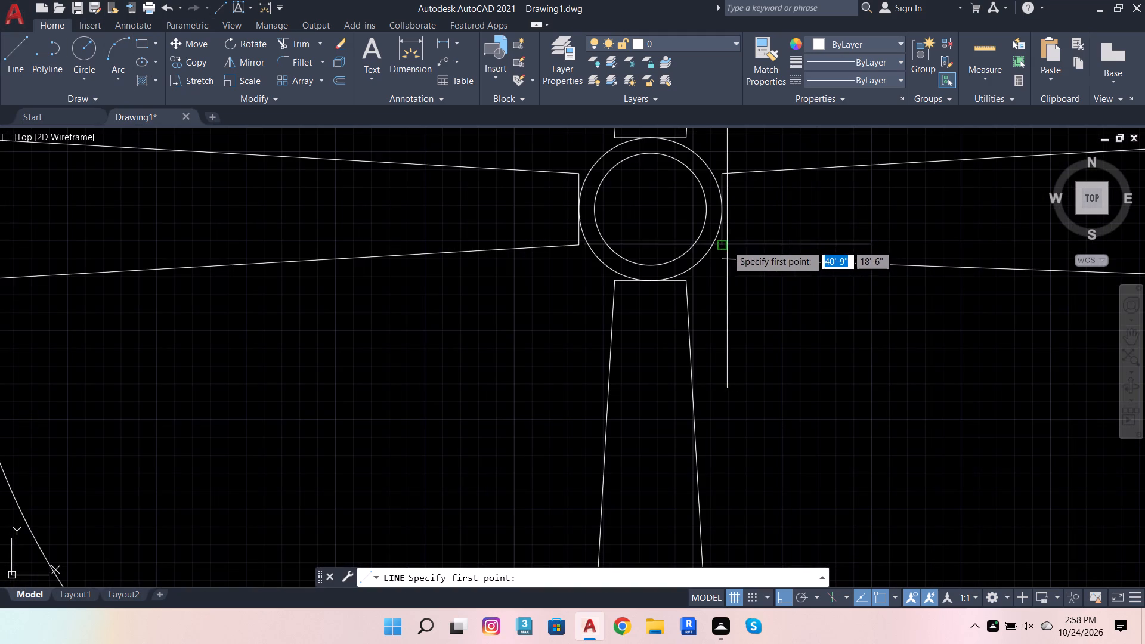
{"action": "left_click", "coordinate": [724, 244]}
{"action": "scroll", "coordinate": [679, 267], "scroll_direction": "down", "scroll_amount": 3}
{"action": "scroll", "coordinate": [852, 272], "scroll_direction": "up", "scroll_amount": 2}
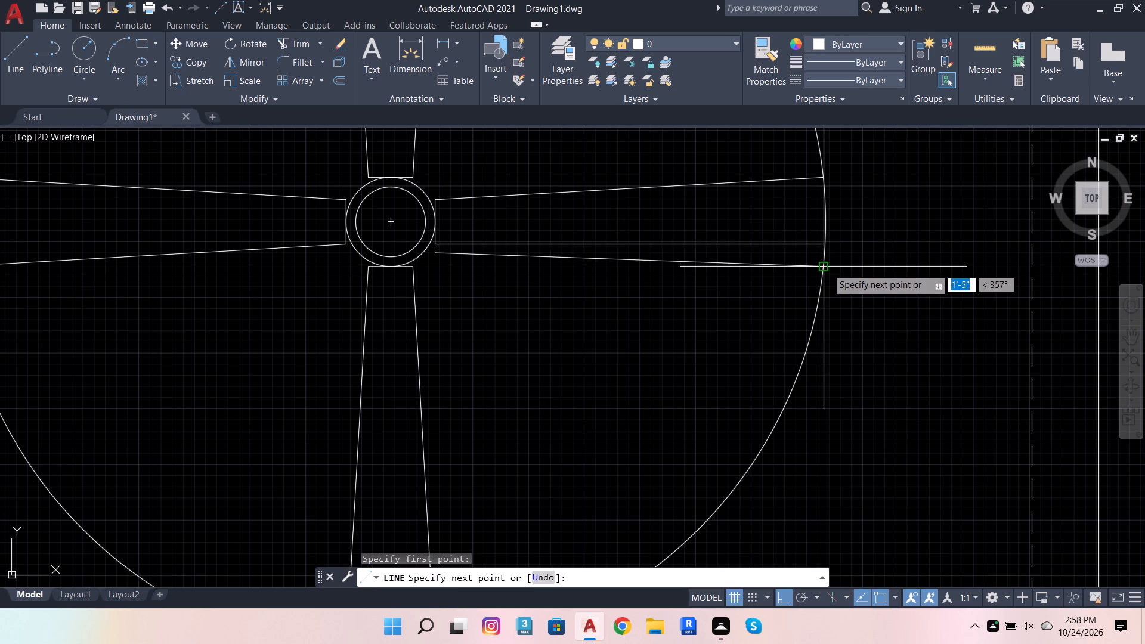
{"action": "left_click", "coordinate": [827, 268]}
{"action": "key", "text": "Escape"}
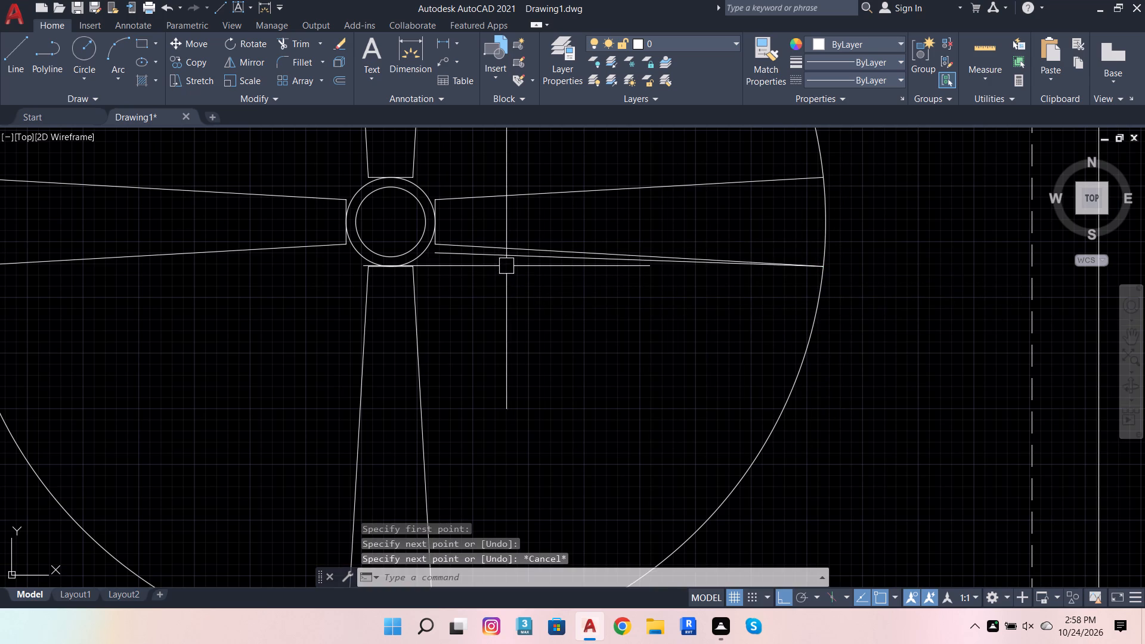
Erase the right bar's old, misaligned lower slanted edge.
{"action": "left_click_drag", "start_coordinate": [509, 259], "coordinate": [510, 265]}
{"action": "key", "text": "shift+Delete"}
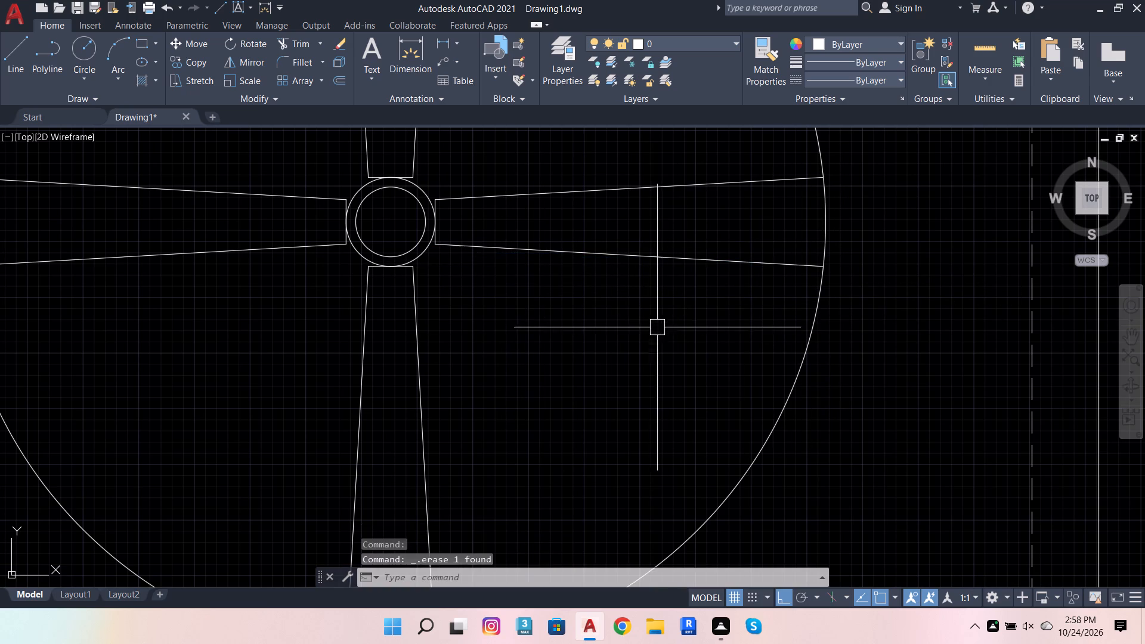
Extend the inner ends of all eight slanted bar edges to the outer of the two small central circles.
{"action": "scroll", "coordinate": [565, 302], "scroll_direction": "down", "scroll_amount": 1}
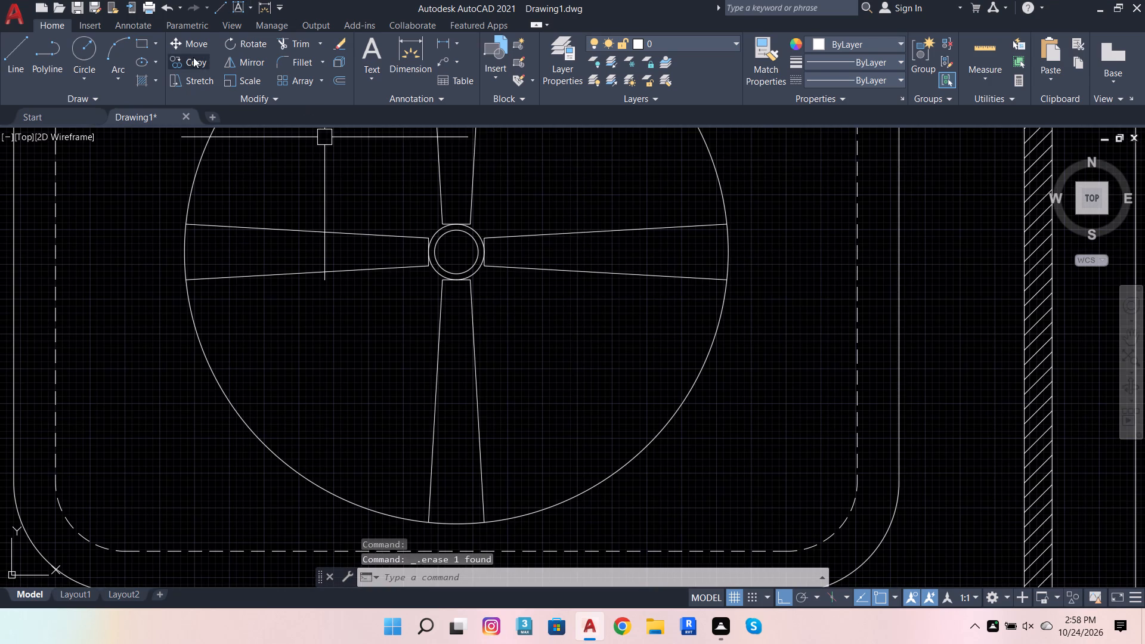
{"action": "left_click", "coordinate": [300, 47]}
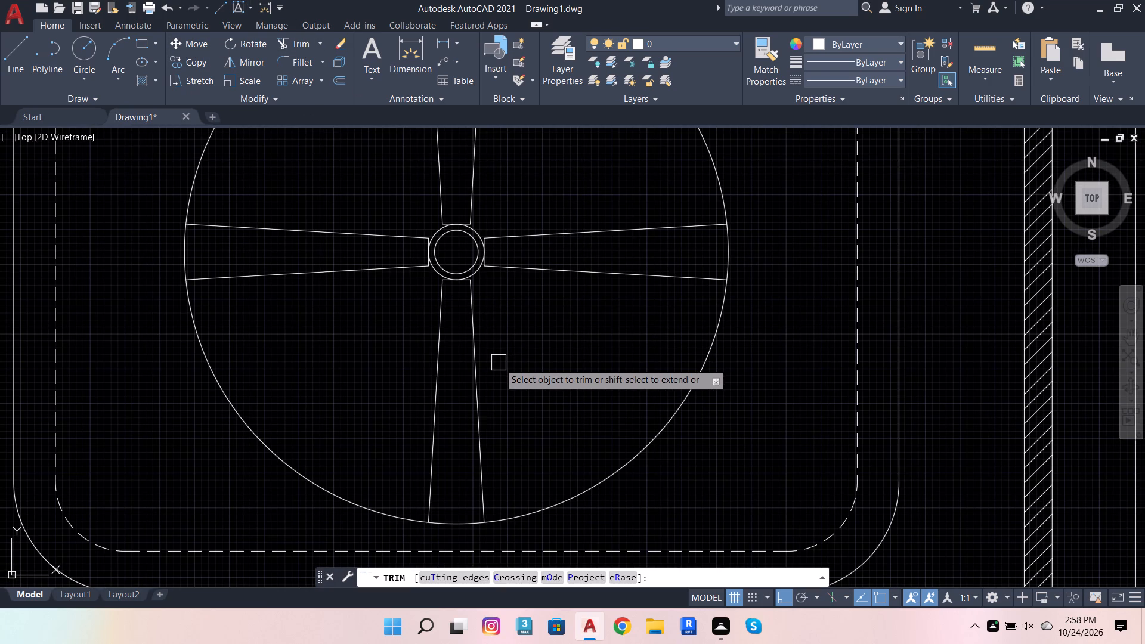
{"action": "left_click", "coordinate": [478, 348], "text": "shift"}
{"action": "left_click", "coordinate": [438, 352], "text": "shift"}
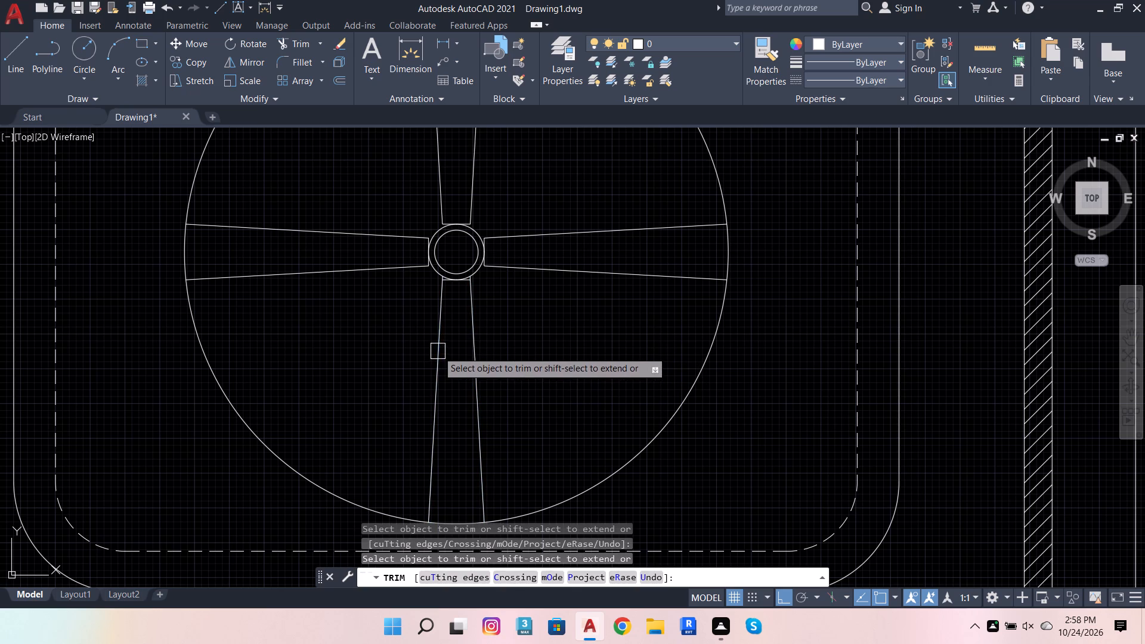
{"action": "left_click", "coordinate": [535, 275], "text": "shift"}
{"action": "left_click", "coordinate": [529, 237], "text": "shift"}
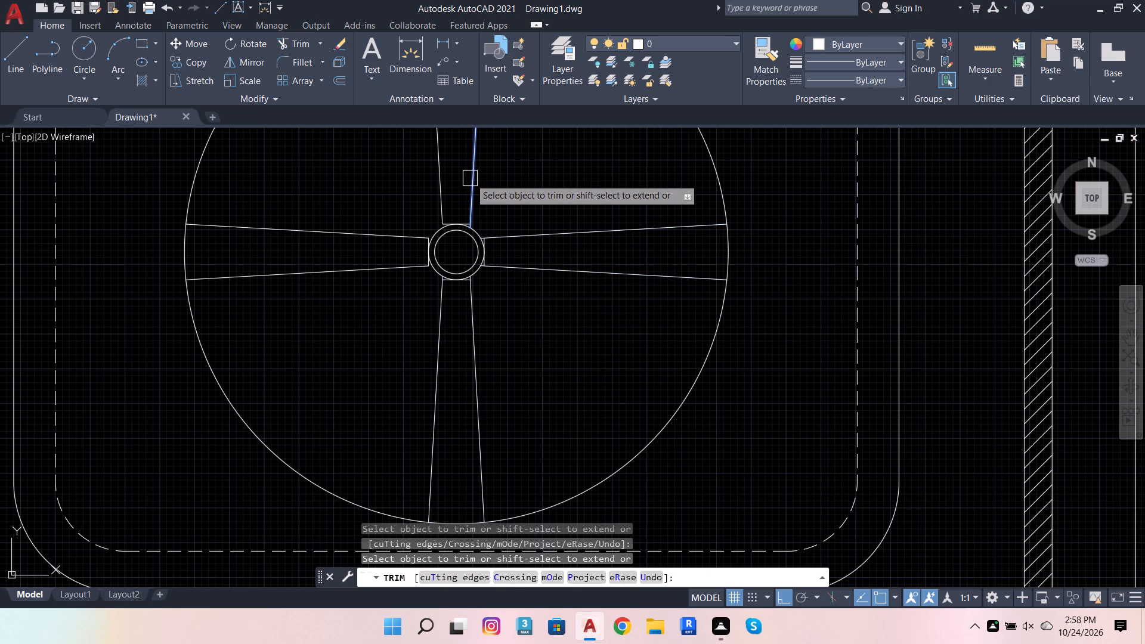
{"action": "left_click", "coordinate": [470, 185], "text": "shift"}
{"action": "left_click", "coordinate": [436, 205], "text": "shift"}
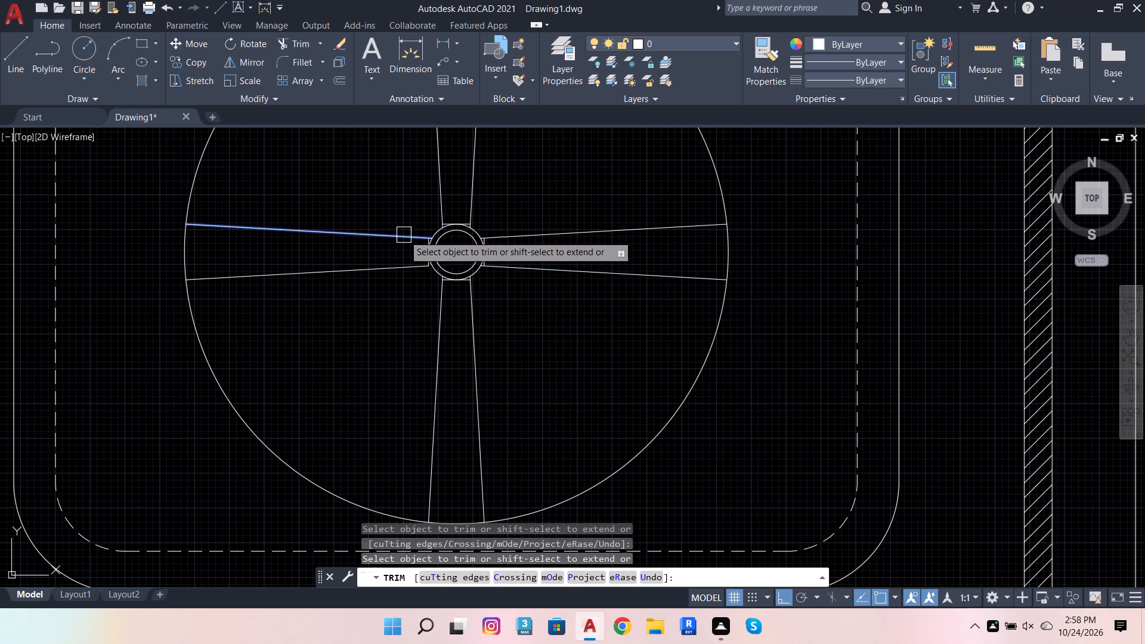
{"action": "left_click", "coordinate": [400, 237], "text": "shift"}
{"action": "left_click", "coordinate": [398, 267], "text": "shift"}
Trim away the 1" lines closing the inner ends of the left and upper bars at the central circle.
{"action": "scroll", "coordinate": [415, 267], "scroll_direction": "up", "scroll_amount": 3}
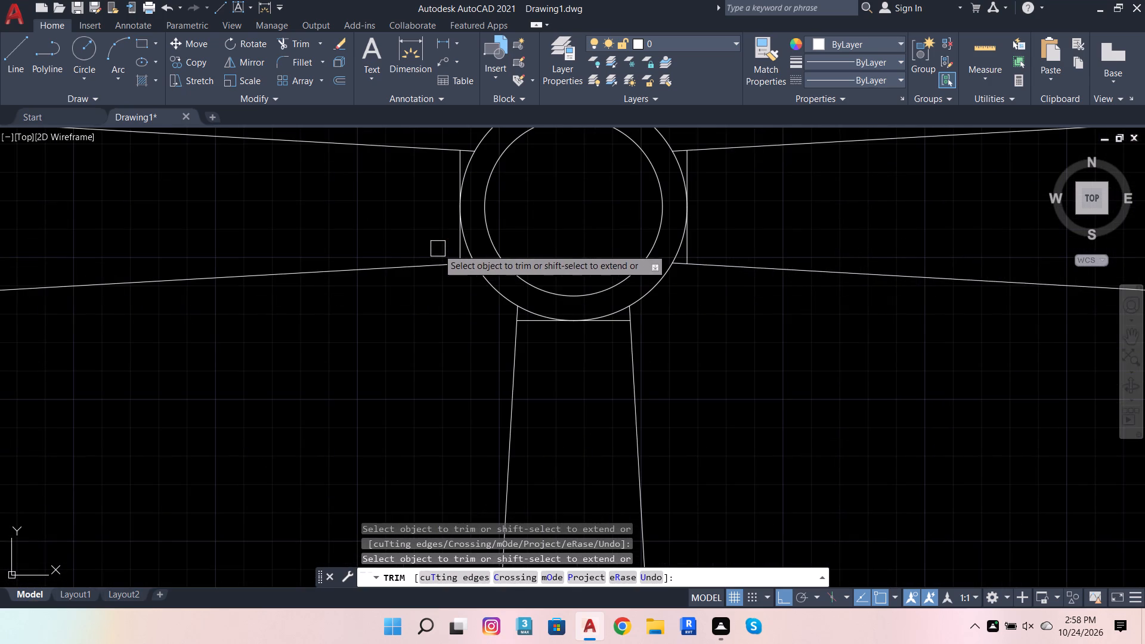
{"action": "scroll", "coordinate": [446, 250], "scroll_direction": "up", "scroll_amount": 1}
{"action": "left_click", "coordinate": [460, 252]}
{"action": "scroll", "coordinate": [453, 272], "scroll_direction": "down", "scroll_amount": 2}
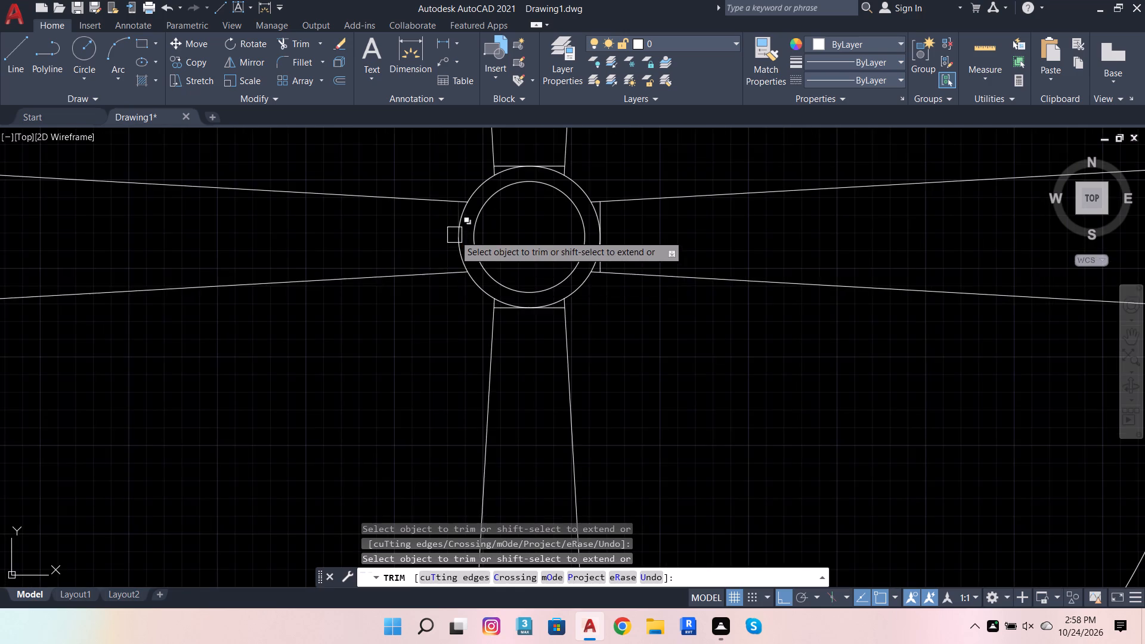
{"action": "scroll", "coordinate": [454, 228], "scroll_direction": "up", "scroll_amount": 3}
{"action": "left_click_drag", "start_coordinate": [463, 185], "coordinate": [457, 194]}
{"action": "scroll", "coordinate": [396, 374], "scroll_direction": "down", "scroll_amount": 4}
{"action": "scroll", "coordinate": [454, 288], "scroll_direction": "up", "scroll_amount": 2}
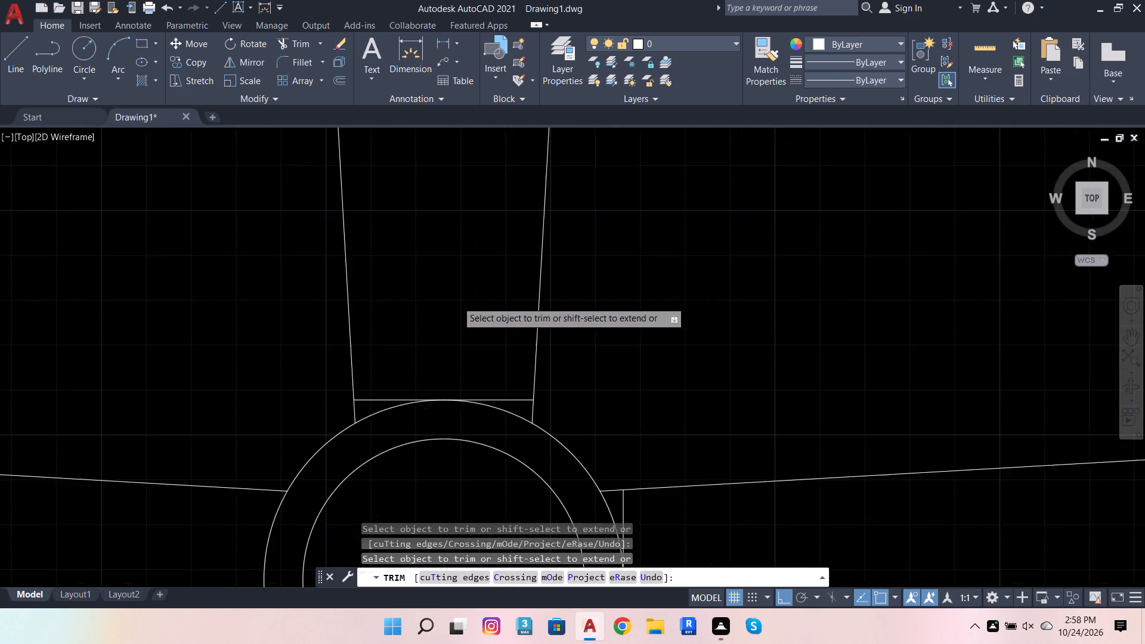
{"action": "scroll", "coordinate": [457, 301], "scroll_direction": "up", "scroll_amount": 2}
{"action": "left_click_drag", "start_coordinate": [552, 453], "coordinate": [544, 451]}
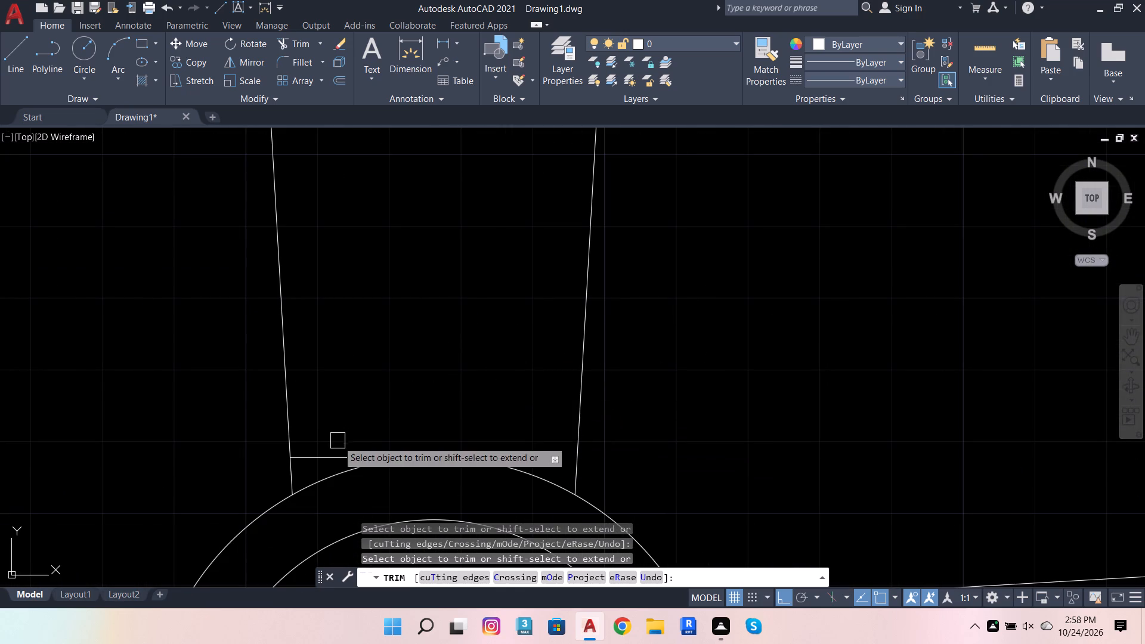
{"action": "left_click", "coordinate": [329, 451]}
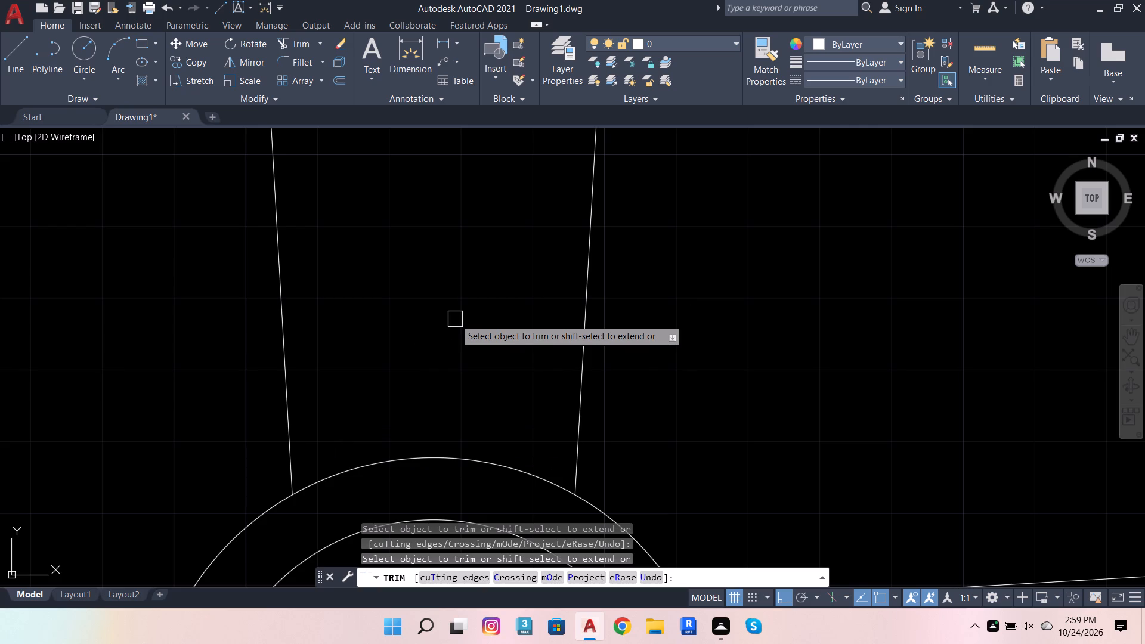
Trim away the 1" lines closing the inner ends of the right and lower bars at the central circle.
{"action": "scroll", "coordinate": [533, 351], "scroll_direction": "down", "scroll_amount": 4}
{"action": "scroll", "coordinate": [574, 425], "scroll_direction": "up", "scroll_amount": 3}
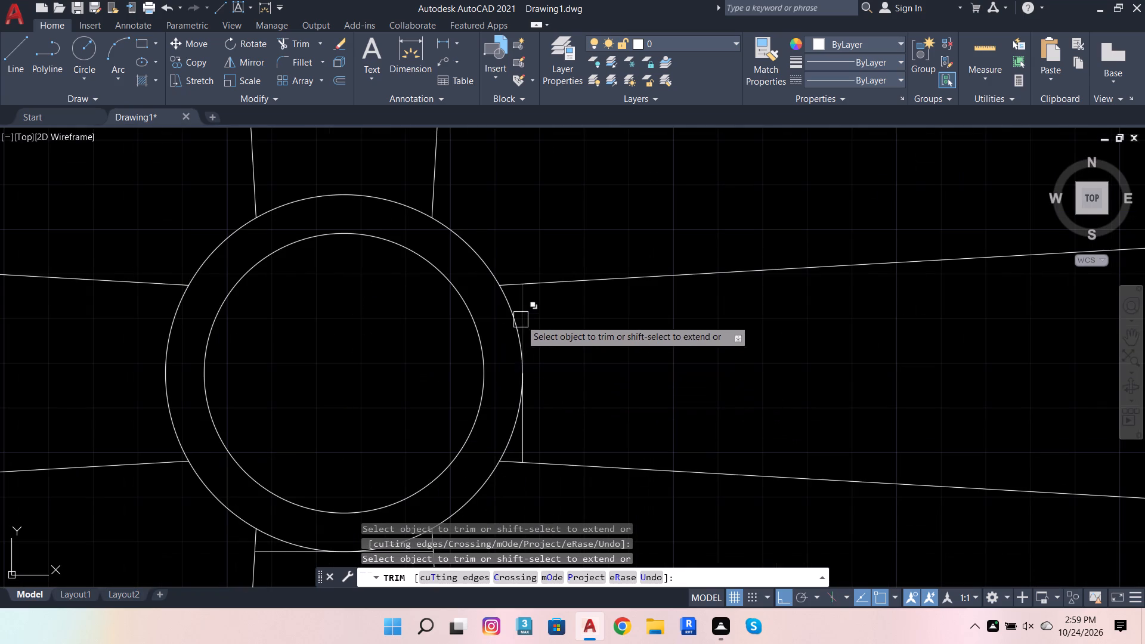
{"action": "left_click", "coordinate": [531, 315]}
{"action": "left_click", "coordinate": [516, 305]}
{"action": "left_click", "coordinate": [543, 438]}
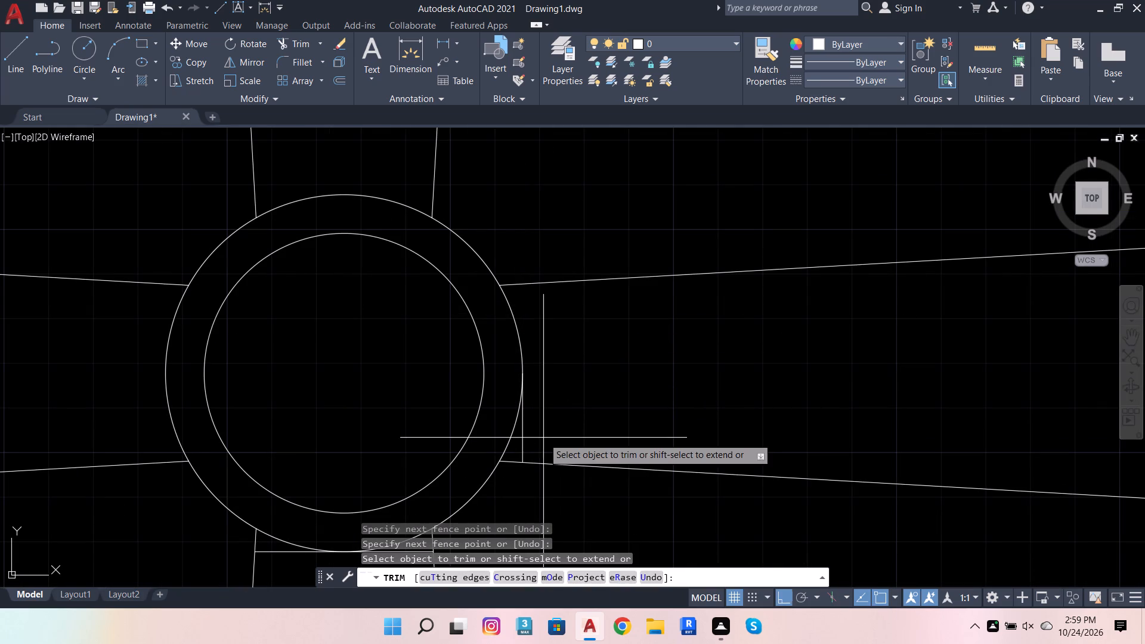
{"action": "left_click", "coordinate": [518, 449]}
{"action": "scroll", "coordinate": [616, 371], "scroll_direction": "down", "scroll_amount": 4}
{"action": "scroll", "coordinate": [574, 402], "scroll_direction": "up", "scroll_amount": 5}
{"action": "left_click", "coordinate": [674, 380]}
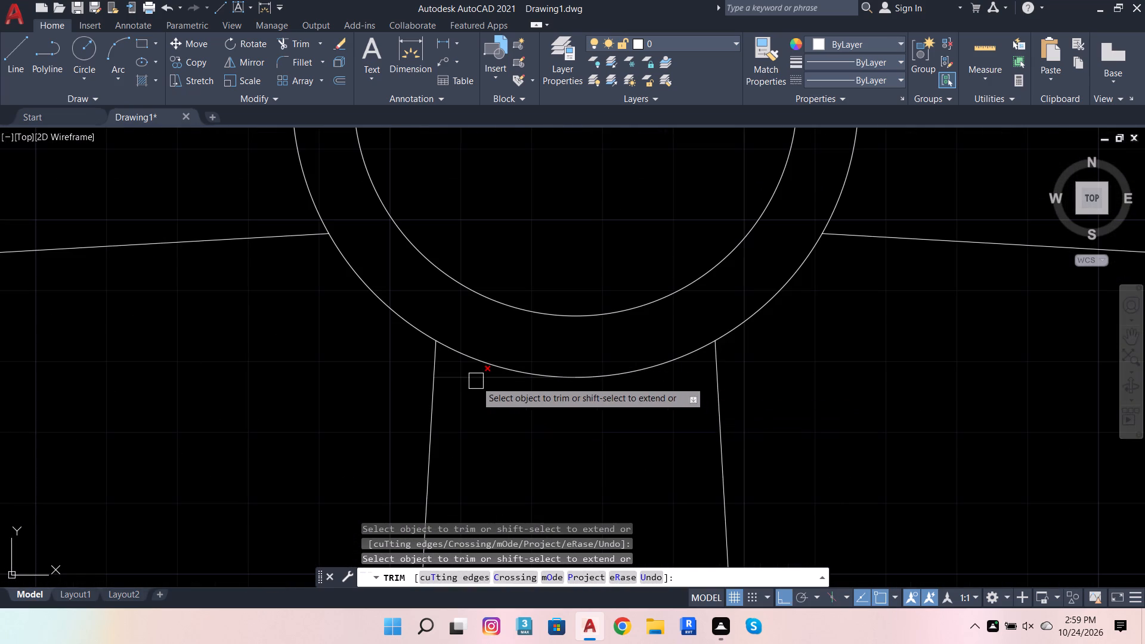
{"action": "left_click", "coordinate": [475, 380]}
Trim away the large circle's four arcs between the bars, keeping only the short arcs at the bars' outer ends.
{"action": "scroll", "coordinate": [802, 359], "scroll_direction": "down", "scroll_amount": 5}
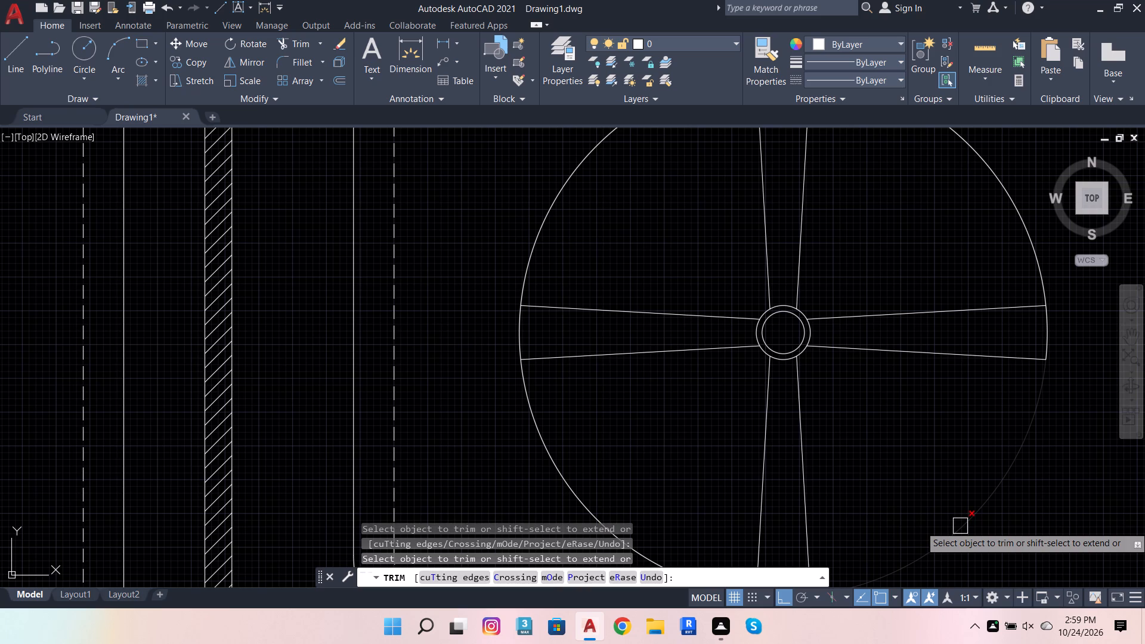
{"action": "scroll", "coordinate": [926, 470], "scroll_direction": "down", "scroll_amount": 4}
{"action": "left_click", "coordinate": [940, 479]}
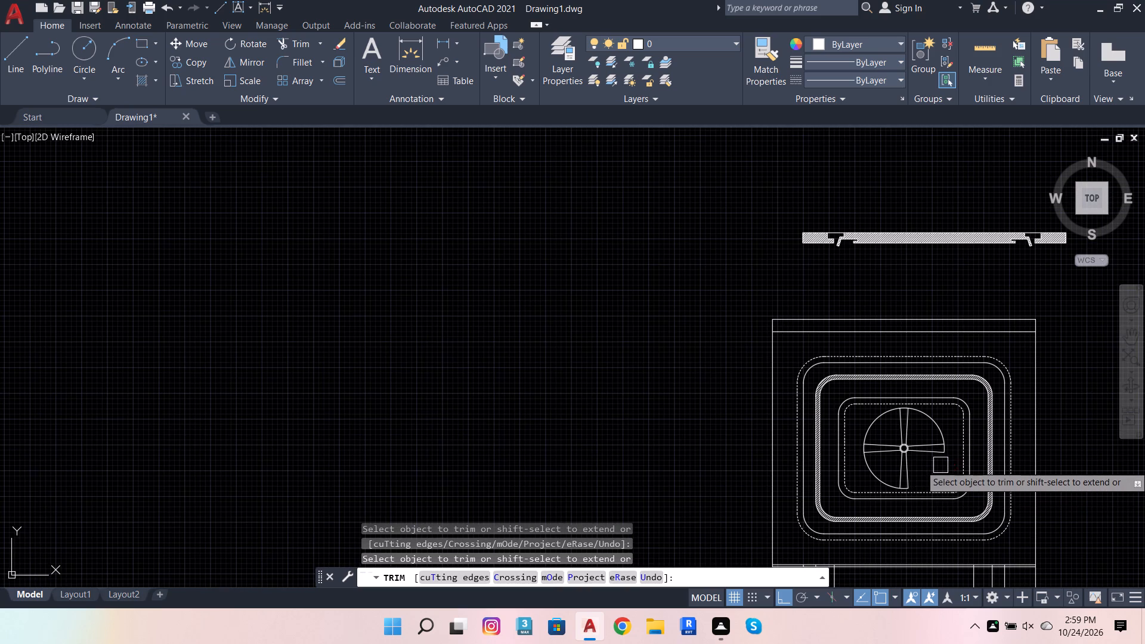
{"action": "left_click", "coordinate": [936, 428]}
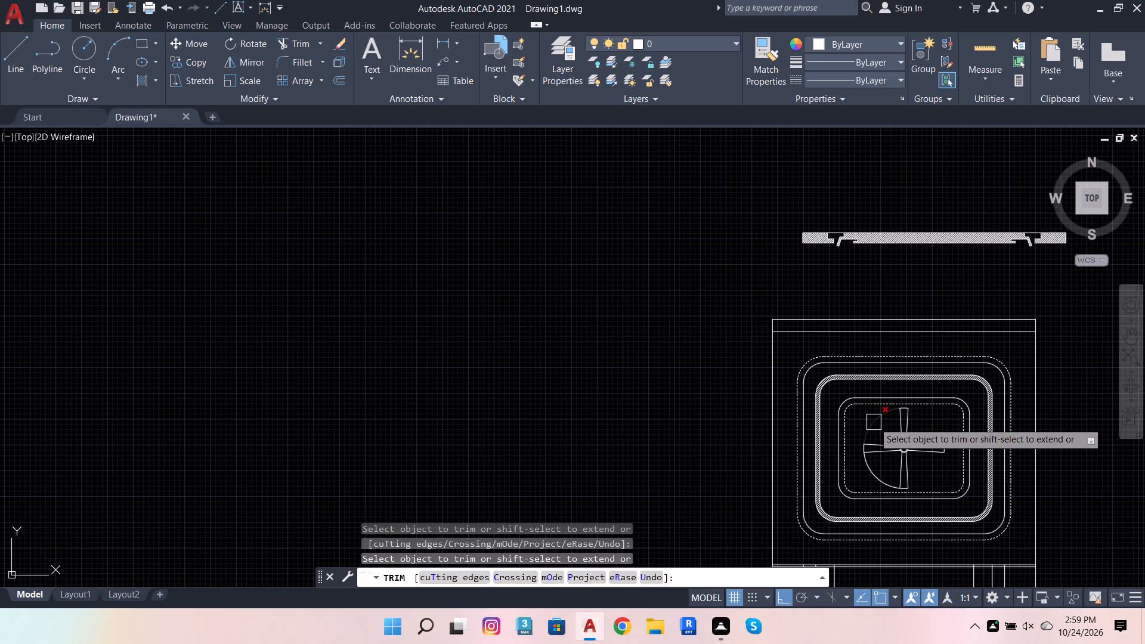
{"action": "left_click", "coordinate": [874, 422]}
{"action": "left_click", "coordinate": [879, 471]}
{"action": "scroll", "coordinate": [930, 438], "scroll_direction": "up", "scroll_amount": 3}
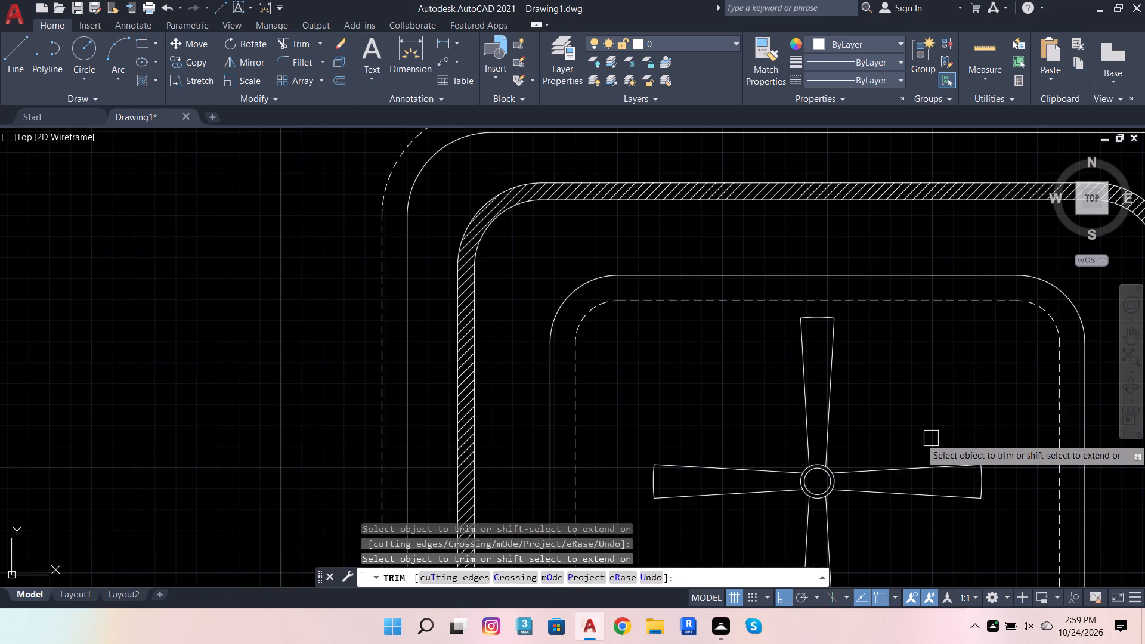
{"action": "scroll", "coordinate": [942, 401], "scroll_direction": "down", "scroll_amount": 2}
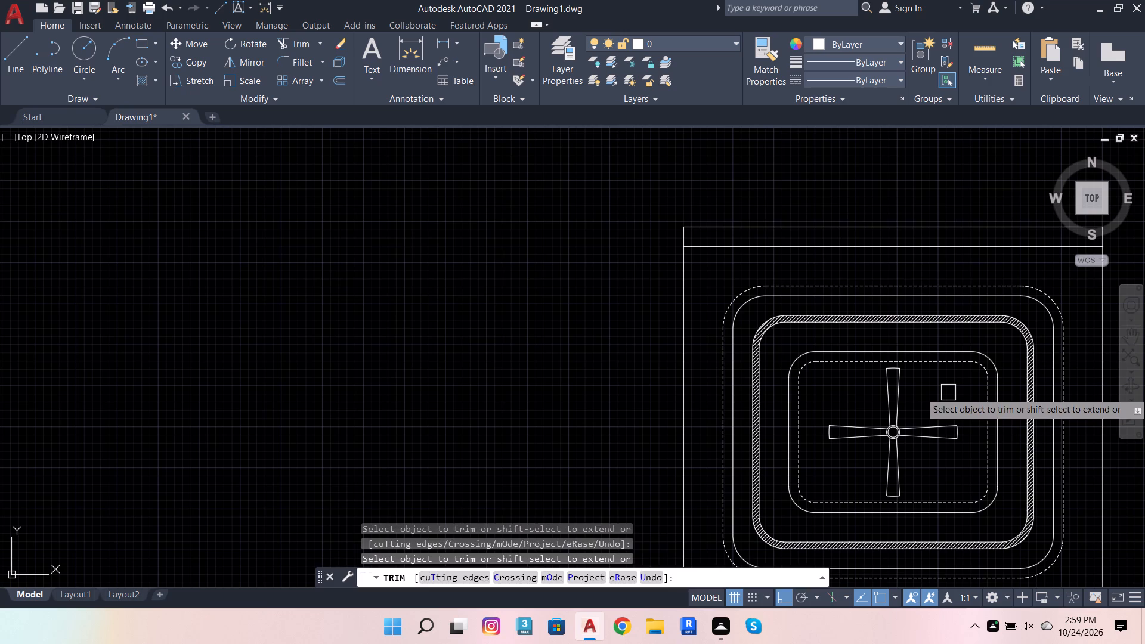
{"action": "key", "text": "Escape"}
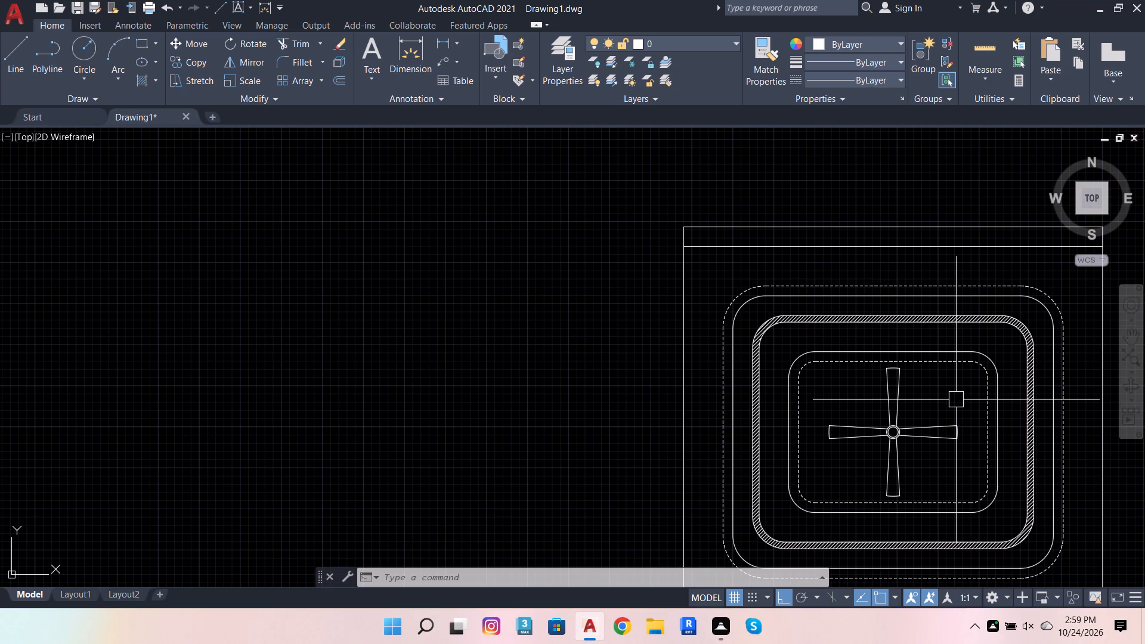
Draw a circle of about 2" radius near the plan's upper left corner, outside the dashed rounded frame.
{"action": "scroll", "coordinate": [493, 369], "scroll_direction": "down", "scroll_amount": 1}
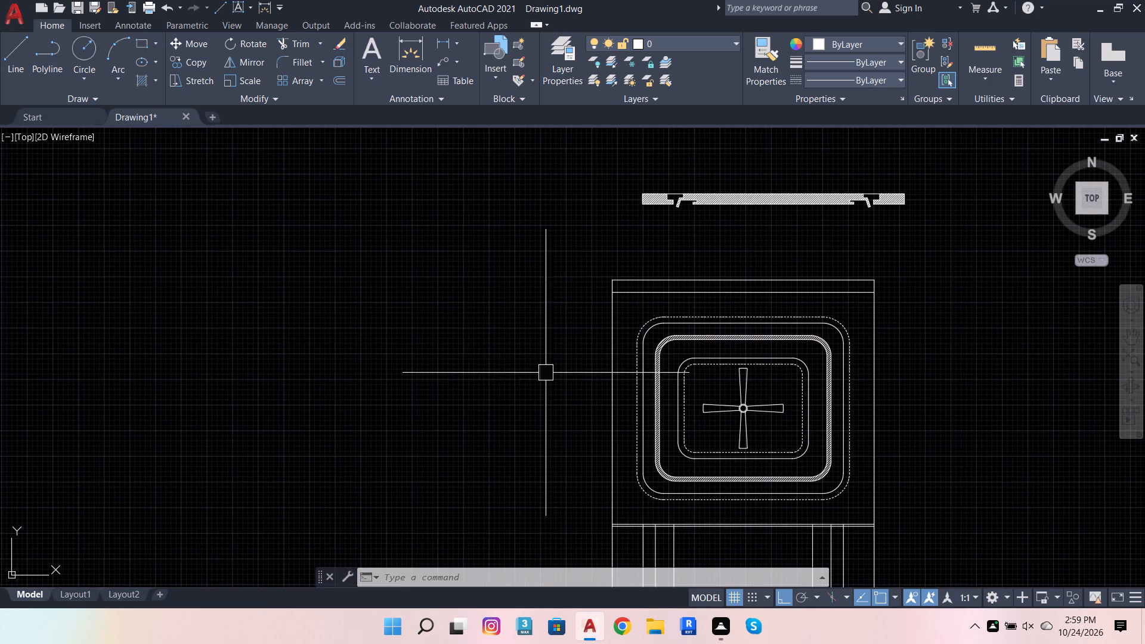
{"action": "scroll", "coordinate": [849, 348], "scroll_direction": "up", "scroll_amount": 2}
{"action": "left_click", "coordinate": [75, 52]}
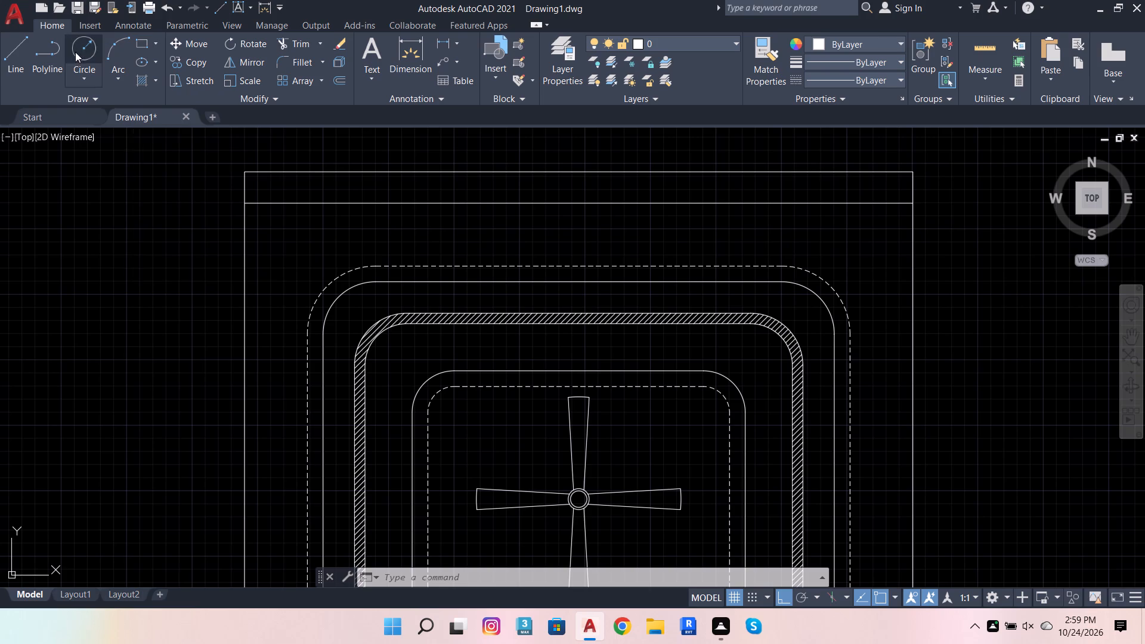
{"action": "scroll", "coordinate": [283, 231], "scroll_direction": "up", "scroll_amount": 2}
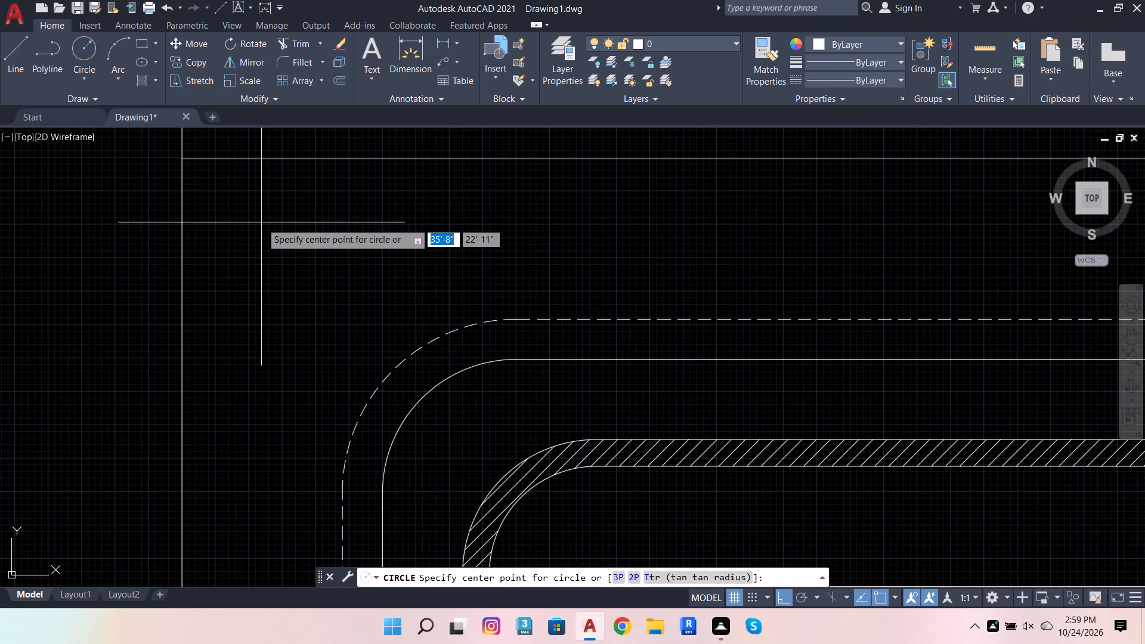
{"action": "left_click", "coordinate": [282, 245]}
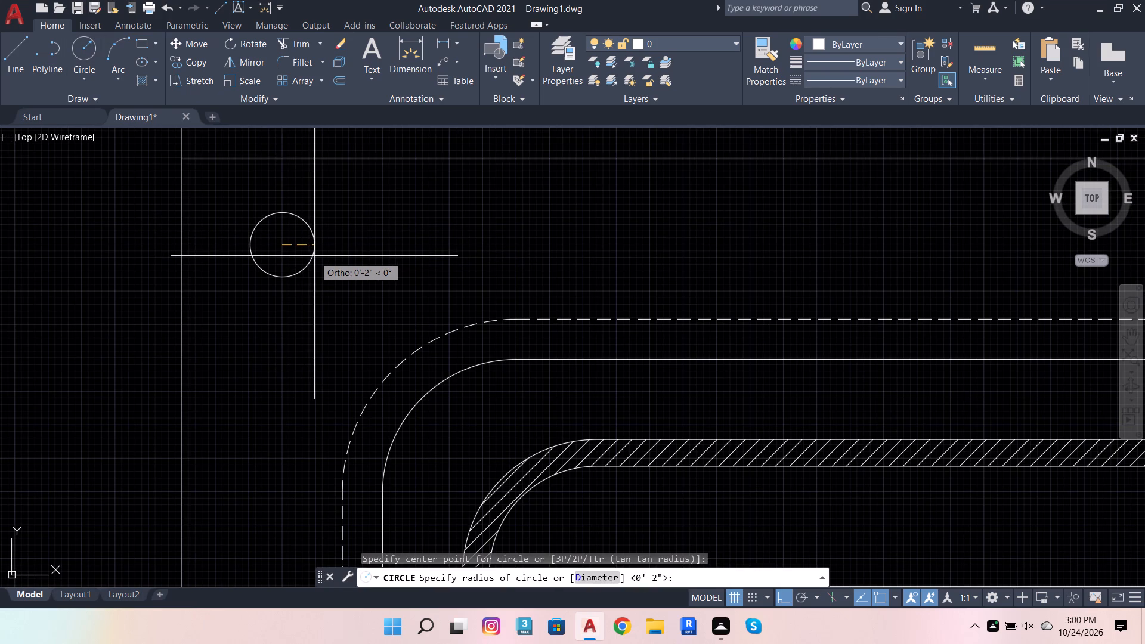
{"action": "left_click", "coordinate": [314, 256]}
Draw a slightly smaller concentric circle inside the new corner circle.
{"action": "left_click", "coordinate": [89, 51]}
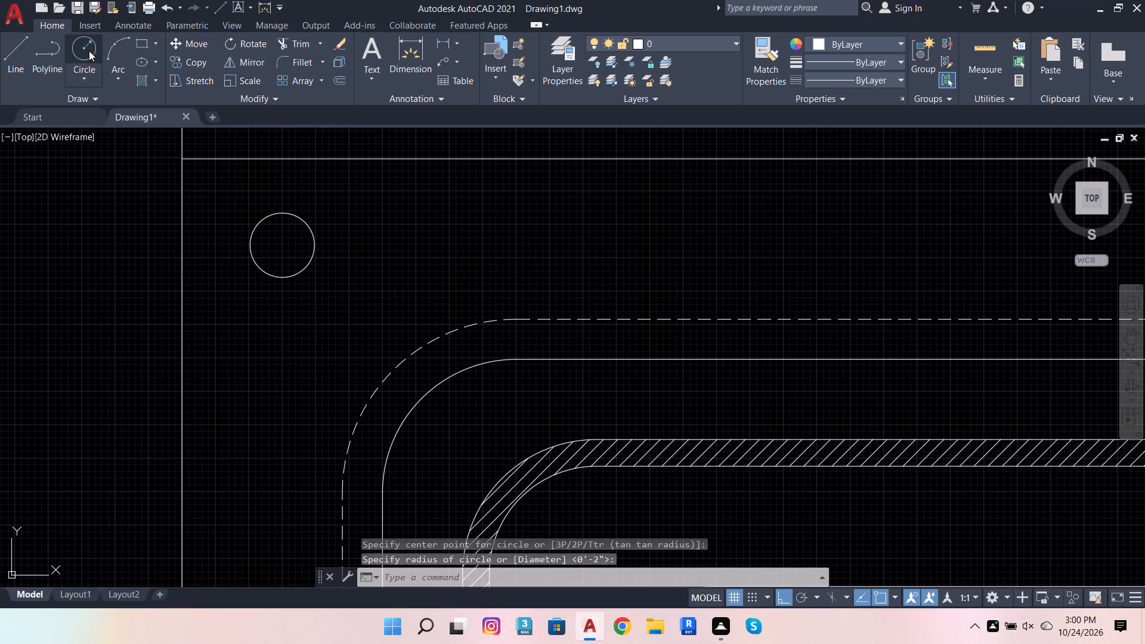
{"action": "left_click", "coordinate": [283, 246]}
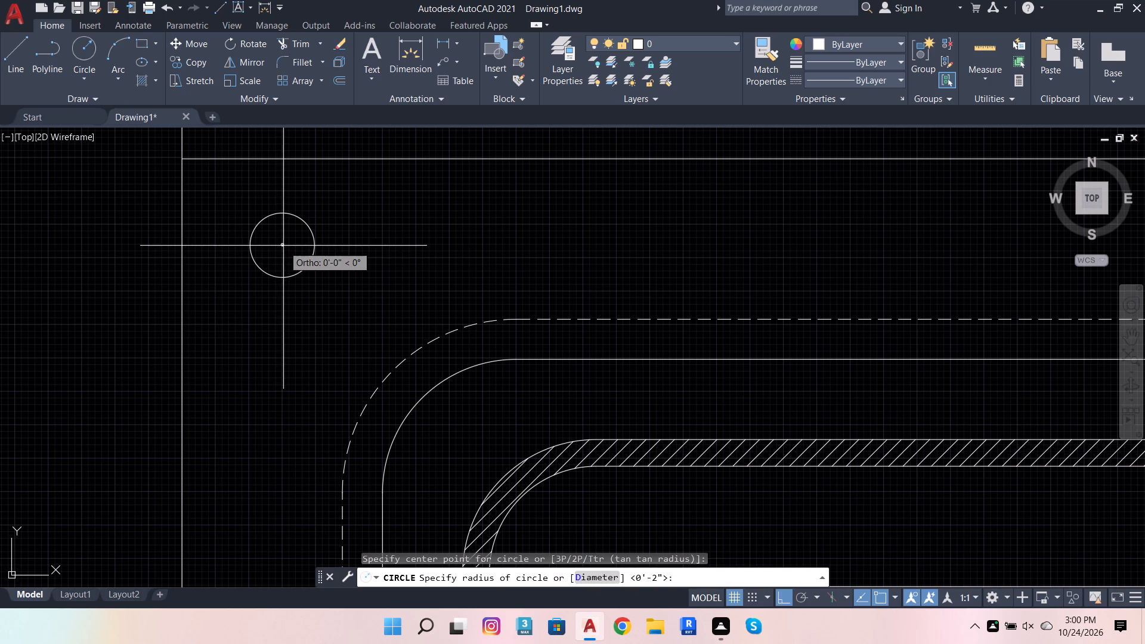
{"action": "scroll", "coordinate": [300, 255], "scroll_direction": "up", "scroll_amount": 2}
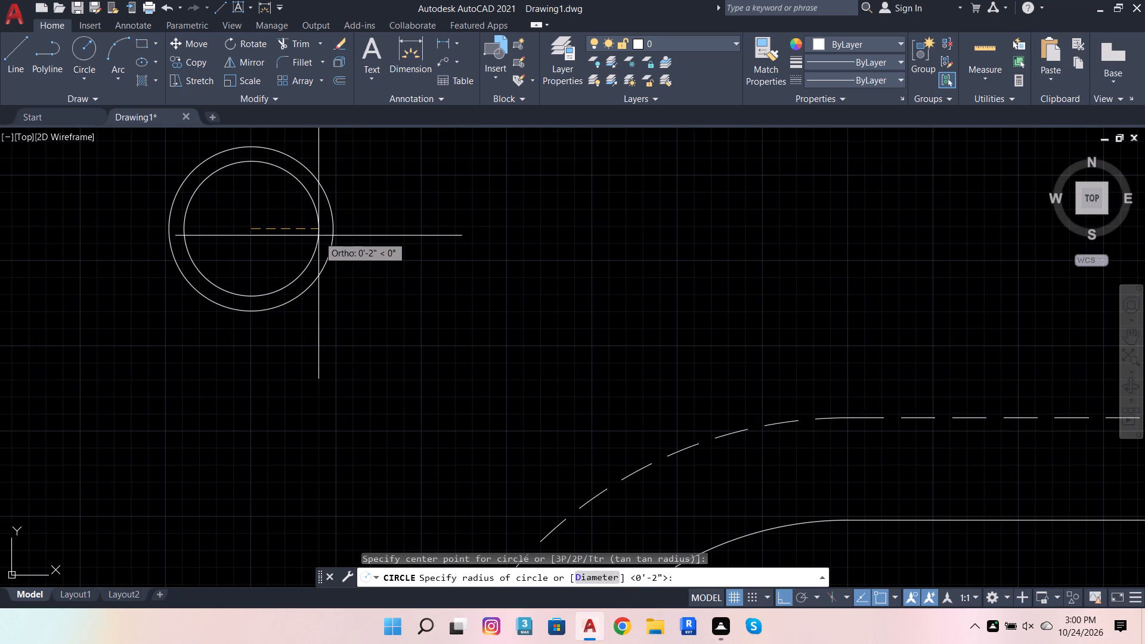
{"action": "left_click", "coordinate": [320, 236]}
Group the two concentric corner circles.
{"action": "scroll", "coordinate": [344, 271], "scroll_direction": "down", "scroll_amount": 3}
{"action": "scroll", "coordinate": [297, 226], "scroll_direction": "up", "scroll_amount": 1}
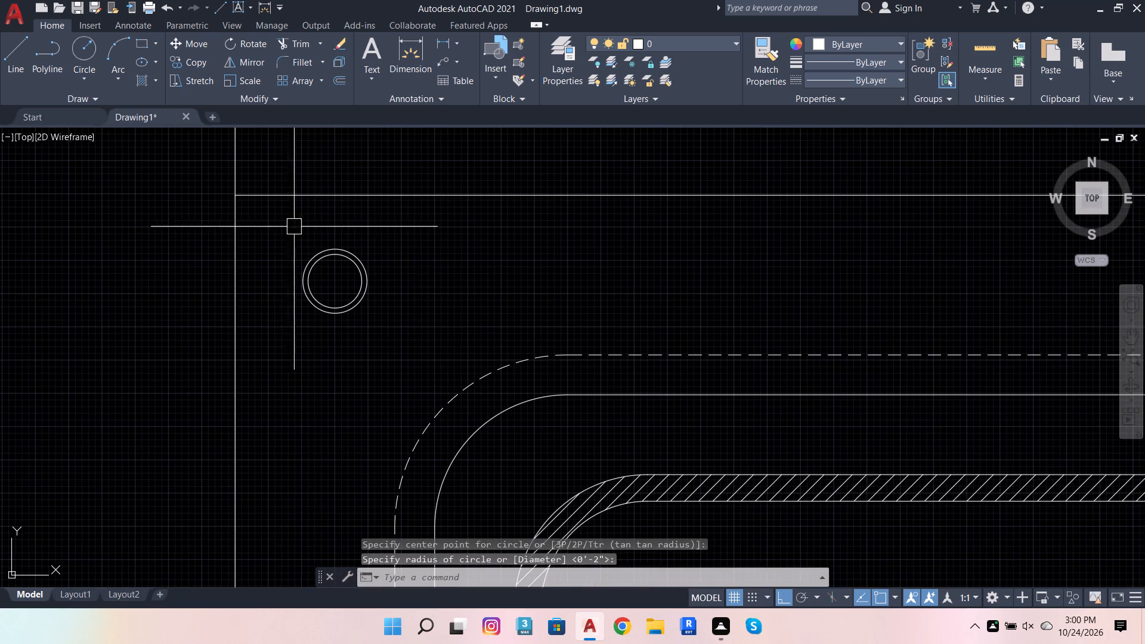
{"action": "left_click", "coordinate": [286, 233]}
{"action": "left_click", "coordinate": [399, 350]}
{"action": "key", "text": "g"}
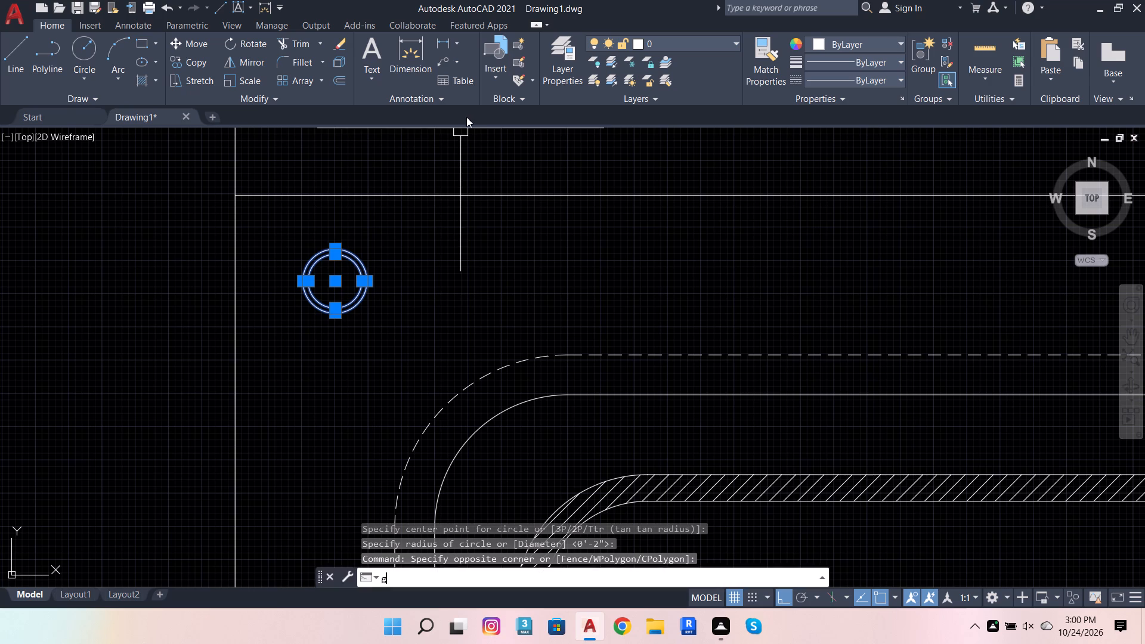
{"action": "left_click", "coordinate": [457, 413]}
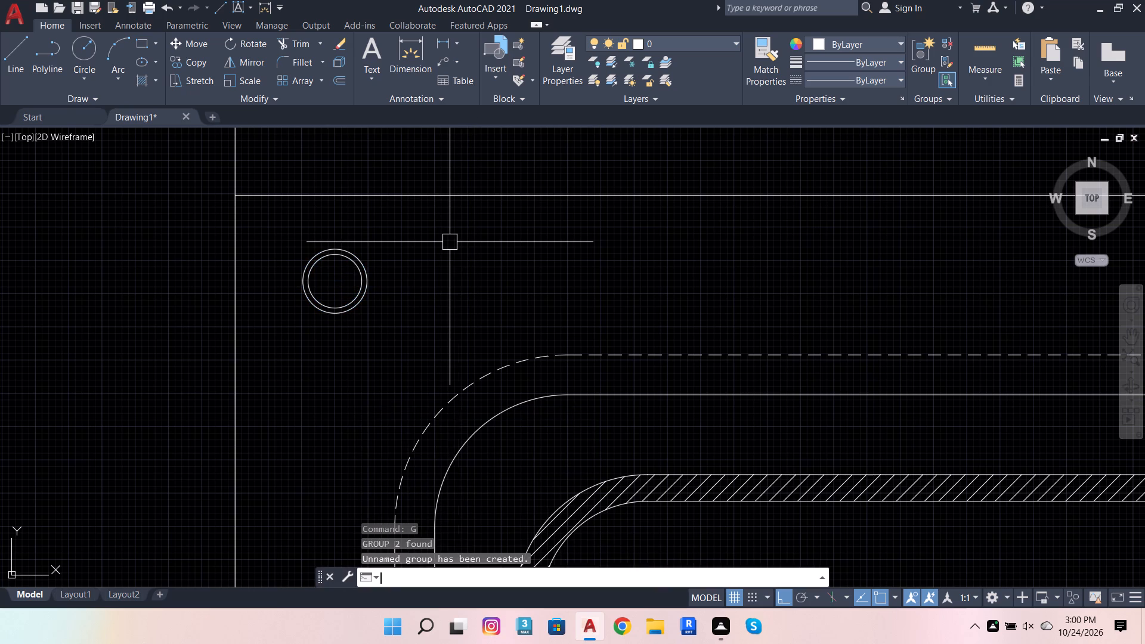
Copy the circle group horizontally about 9'-4" to the plan's upper right corner and once more near the middle of the top edge.
{"action": "left_click", "coordinate": [355, 270]}
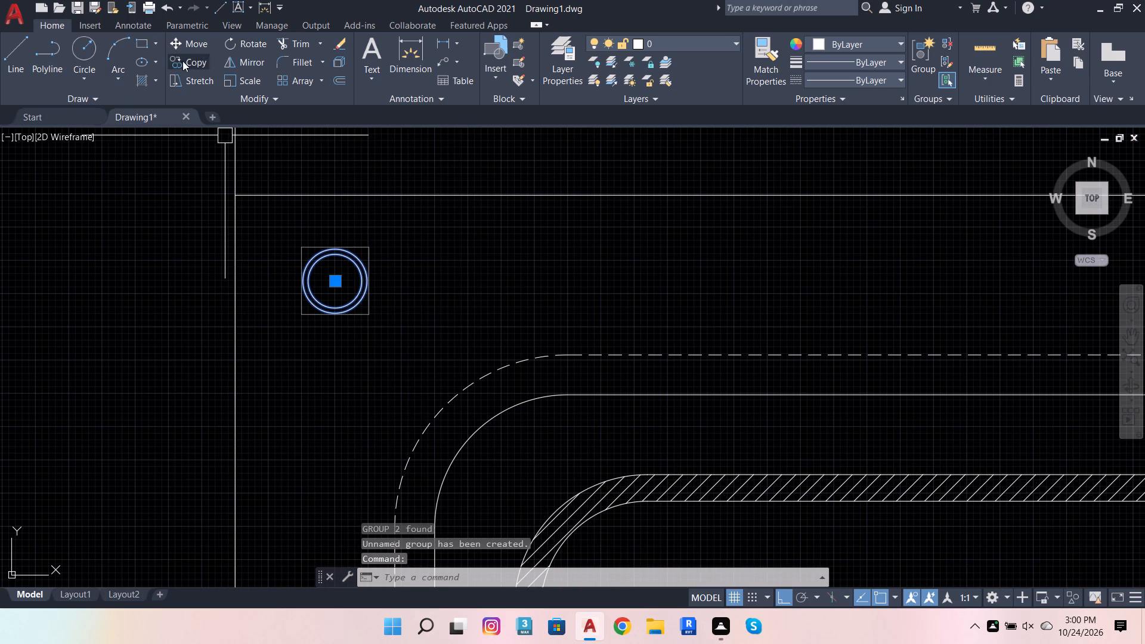
{"action": "left_click", "coordinate": [178, 61]}
{"action": "left_click", "coordinate": [337, 279]}
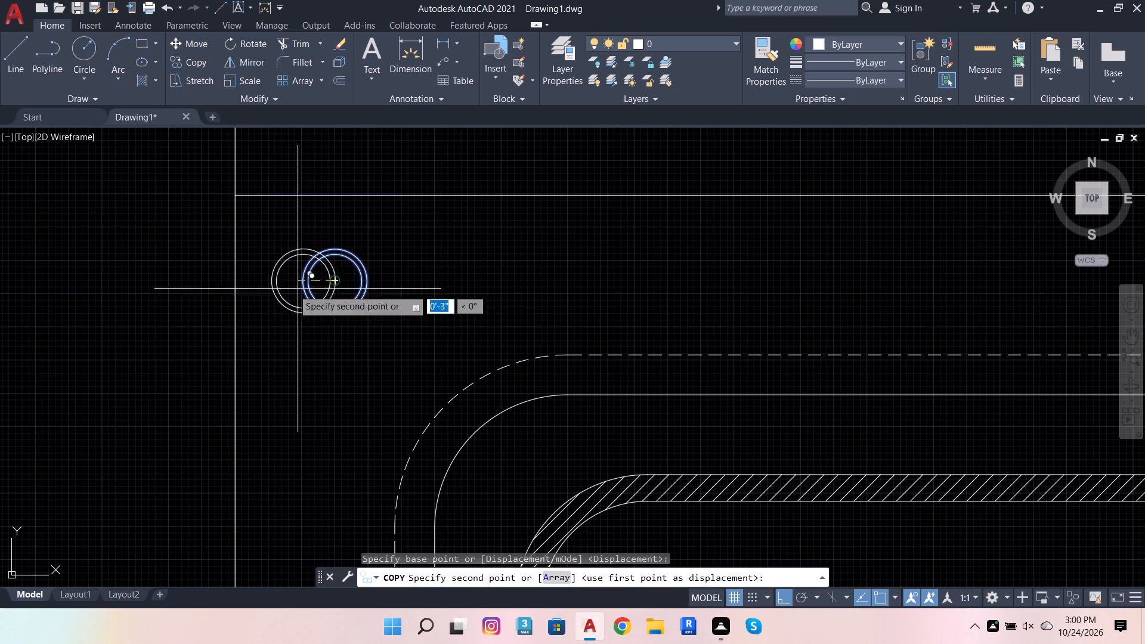
{"action": "scroll", "coordinate": [267, 299], "scroll_direction": "down", "scroll_amount": 3}
{"action": "scroll", "coordinate": [627, 305], "scroll_direction": "up", "scroll_amount": 1}
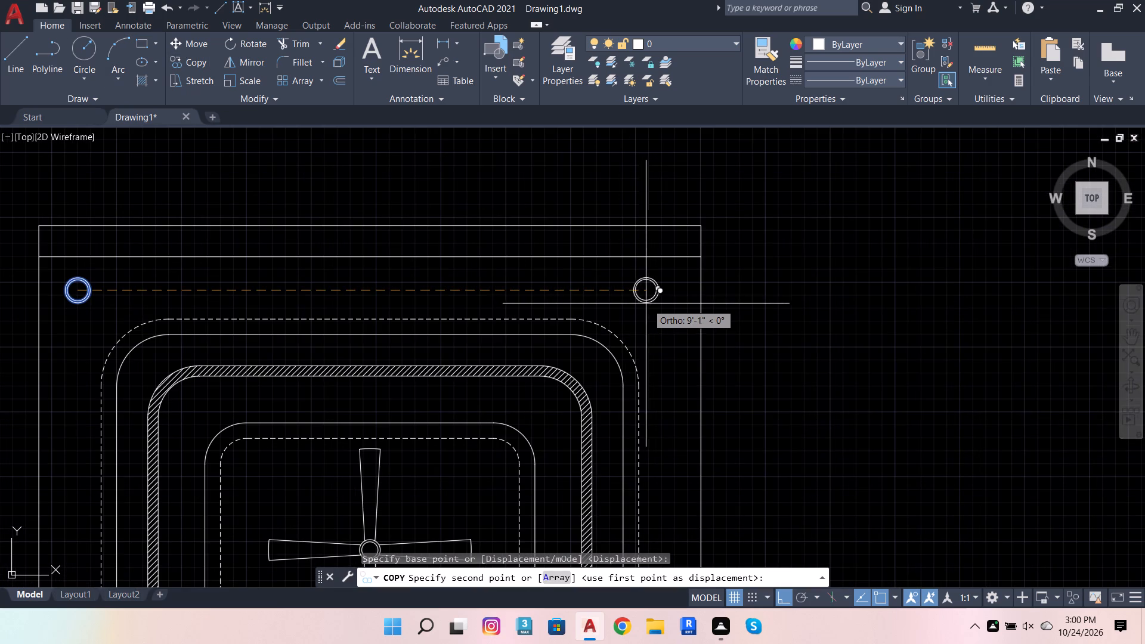
{"action": "left_click", "coordinate": [657, 302]}
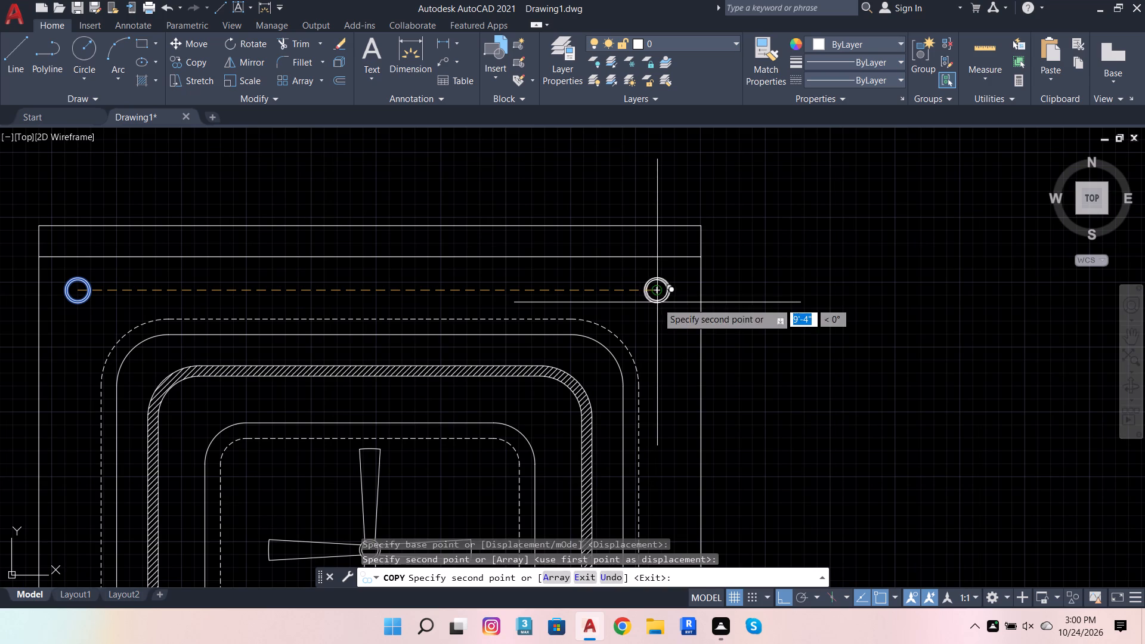
{"action": "left_click", "coordinate": [383, 283]}
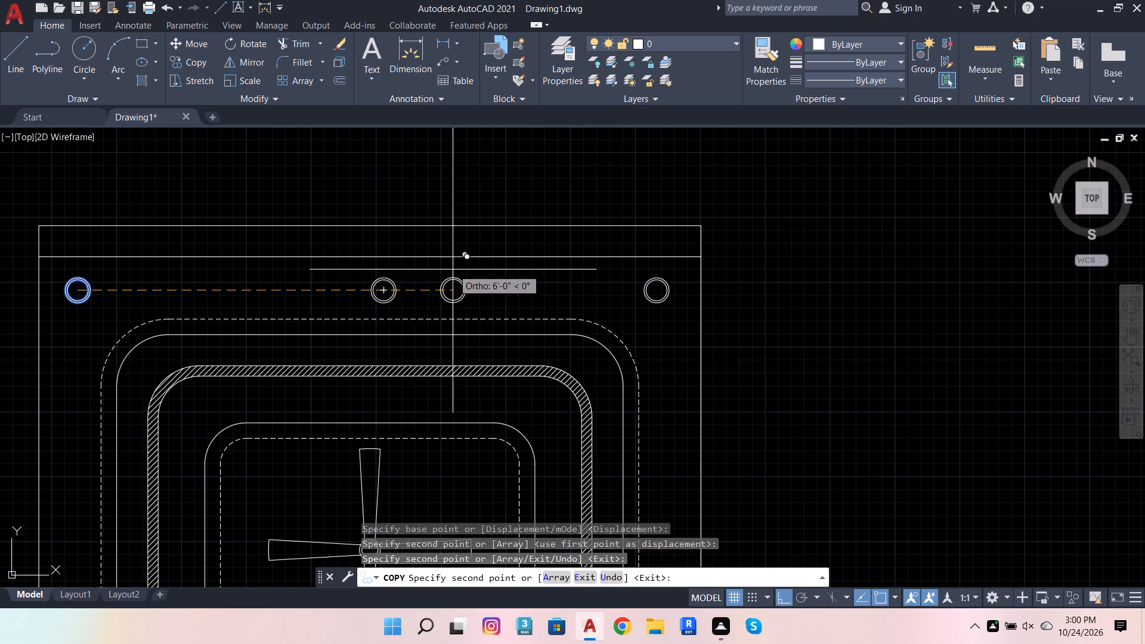
{"action": "scroll", "coordinate": [457, 267], "scroll_direction": "down", "scroll_amount": 2}
{"action": "scroll", "coordinate": [459, 267], "scroll_direction": "up", "scroll_amount": 2}
{"action": "key", "text": "Escape"}
Copy the top row of three circle groups straight down about 4'-4" to the plan's mid-height.
{"action": "left_click", "coordinate": [652, 292]}
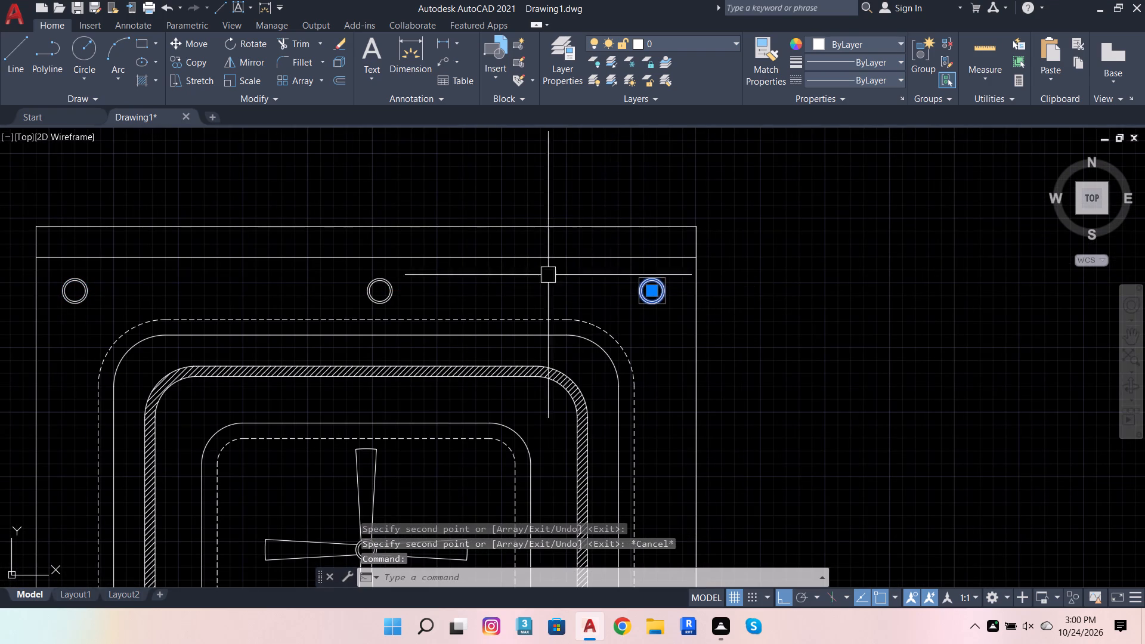
{"action": "left_click", "coordinate": [374, 287]}
{"action": "left_click", "coordinate": [75, 283]}
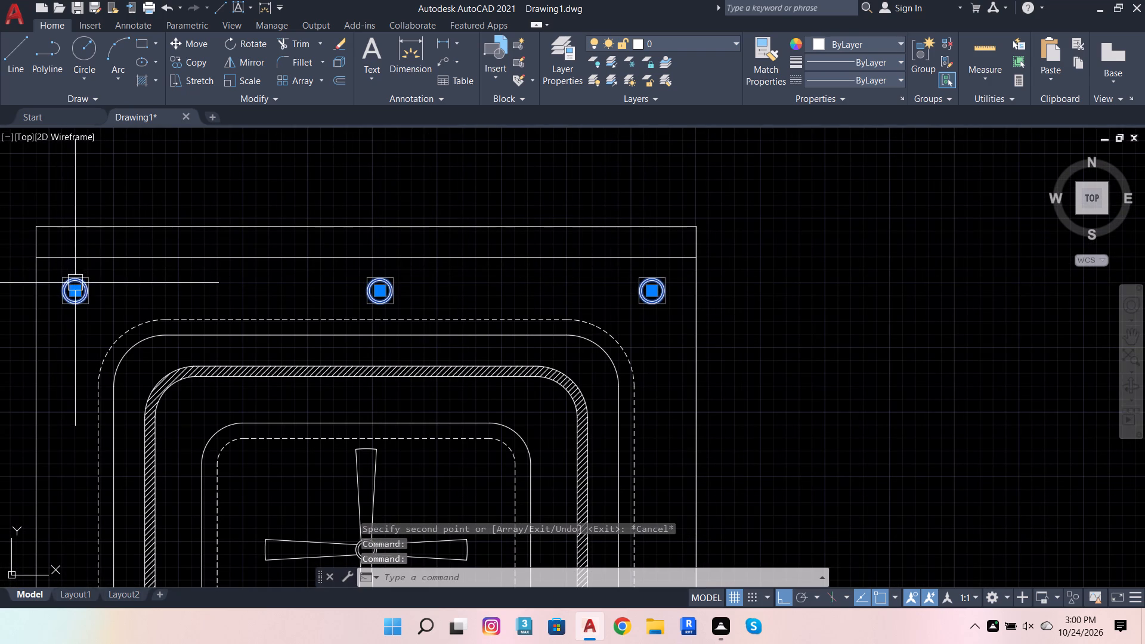
{"action": "left_click", "coordinate": [180, 63]}
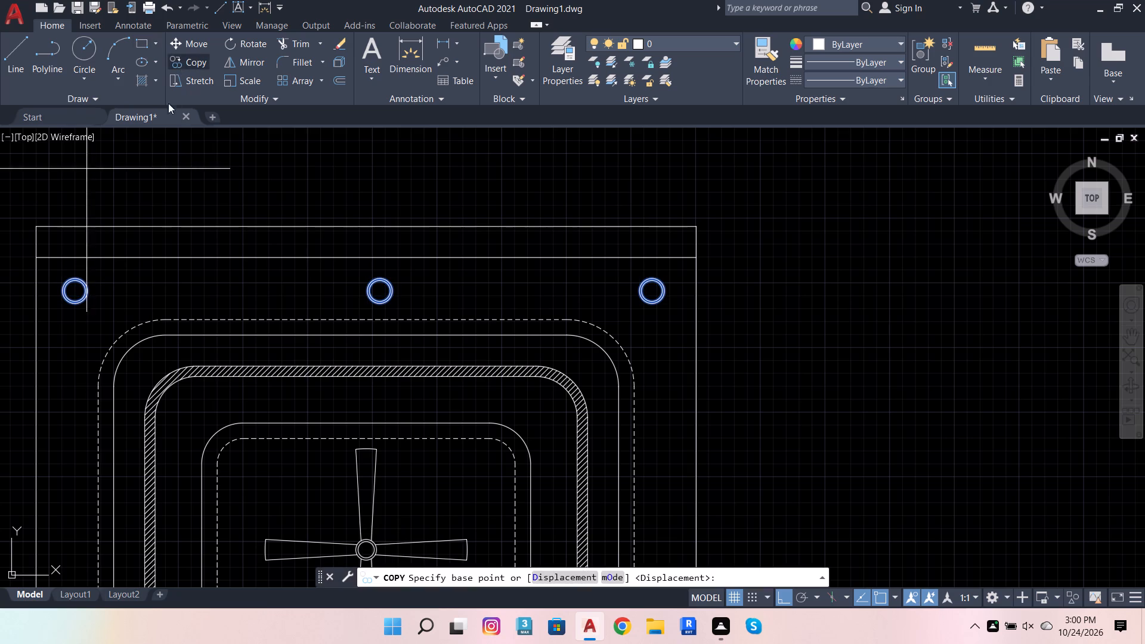
{"action": "left_click", "coordinate": [77, 292]}
{"action": "scroll", "coordinate": [103, 280], "scroll_direction": "down", "scroll_amount": 4}
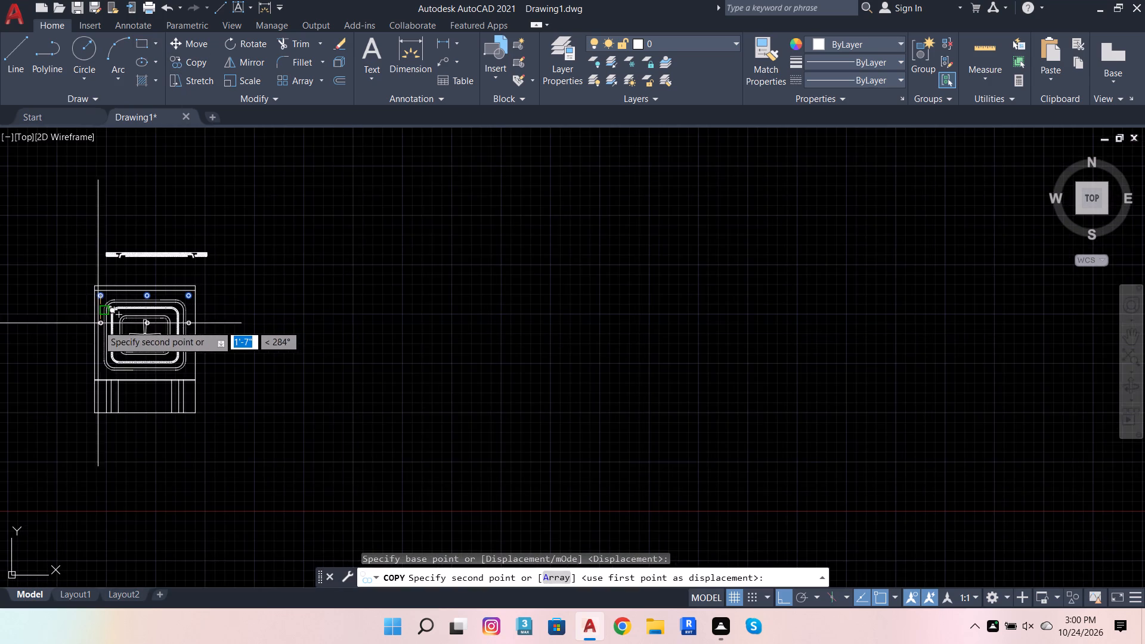
{"action": "scroll", "coordinate": [97, 329], "scroll_direction": "up", "scroll_amount": 3}
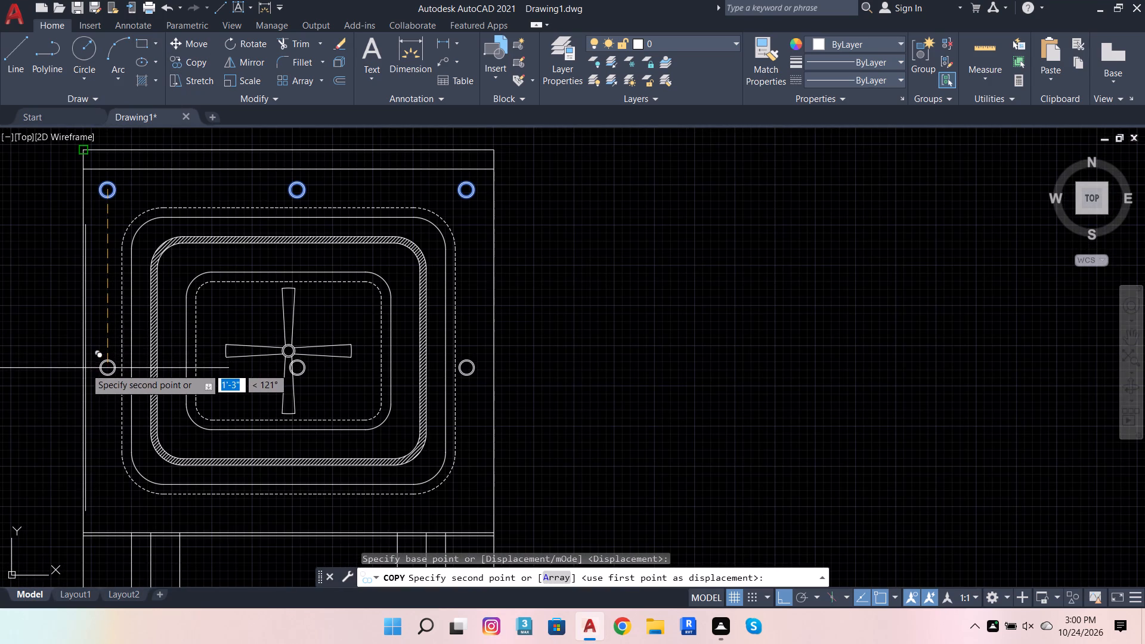
{"action": "scroll", "coordinate": [81, 359], "scroll_direction": "up", "scroll_amount": 1}
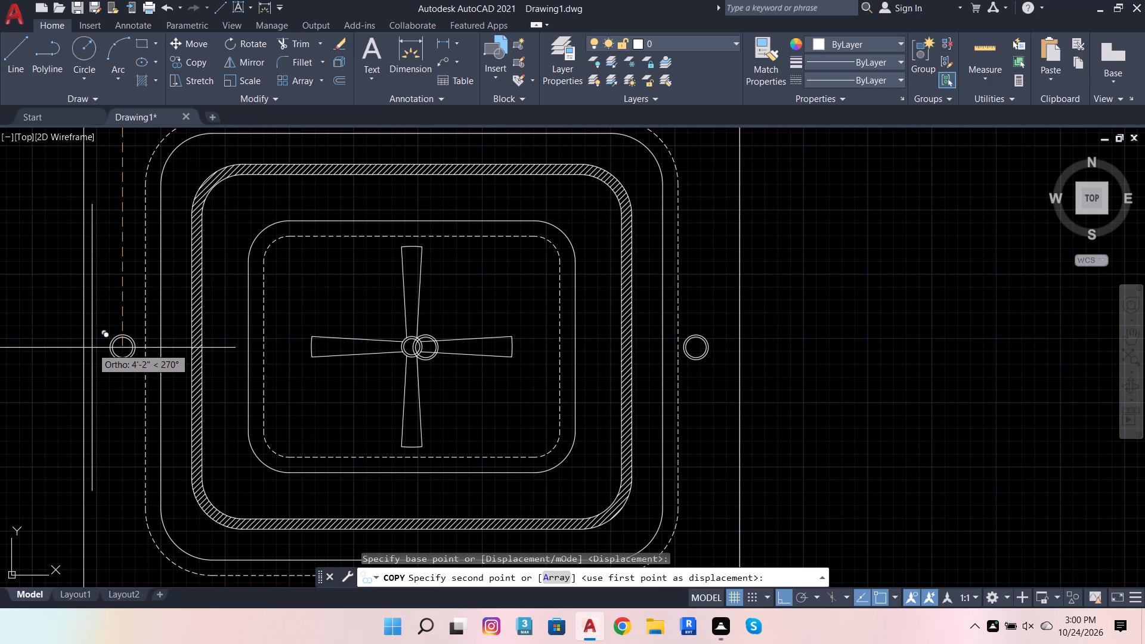
{"action": "scroll", "coordinate": [92, 348], "scroll_direction": "down", "scroll_amount": 1}
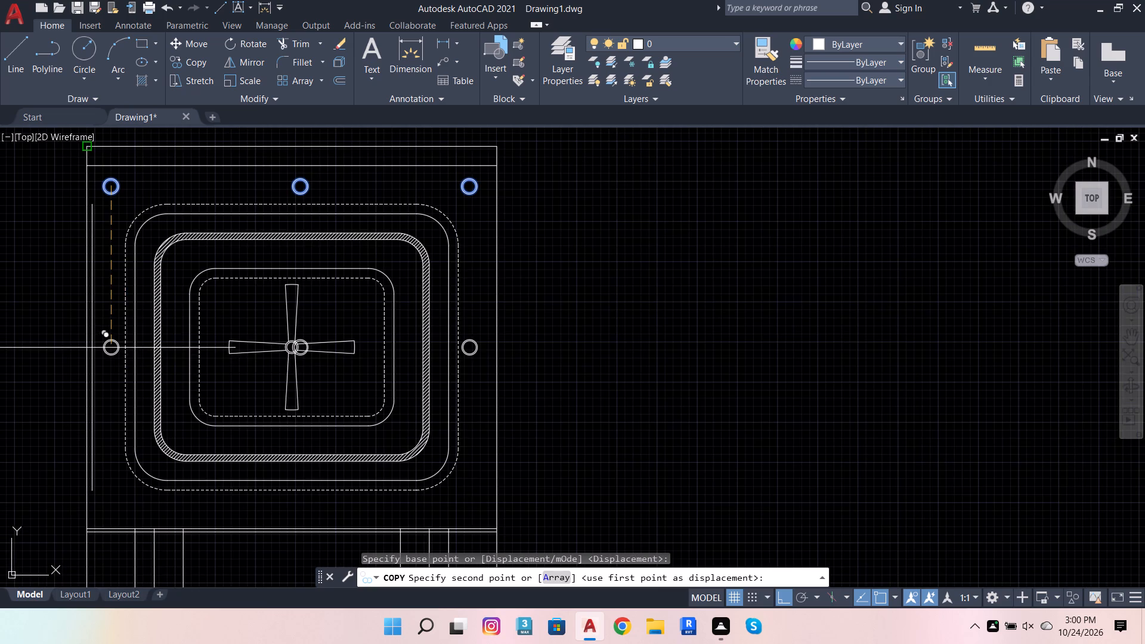
{"action": "left_click", "coordinate": [94, 346]}
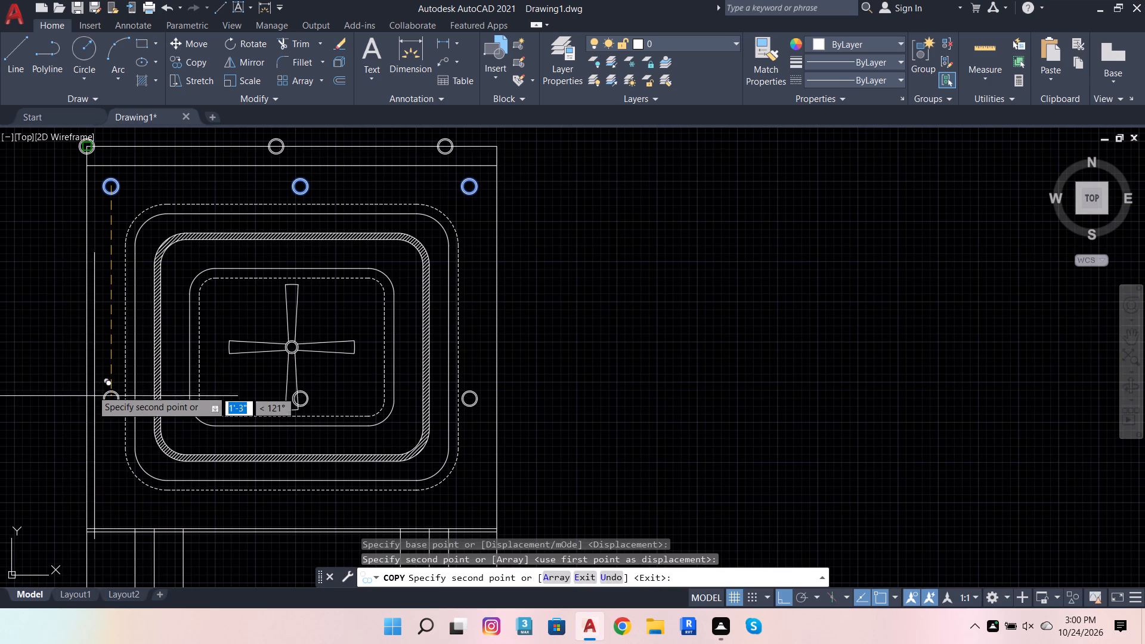
{"action": "scroll", "coordinate": [94, 380], "scroll_direction": "up", "scroll_amount": 3}
{"action": "scroll", "coordinate": [102, 328], "scroll_direction": "down", "scroll_amount": 2}
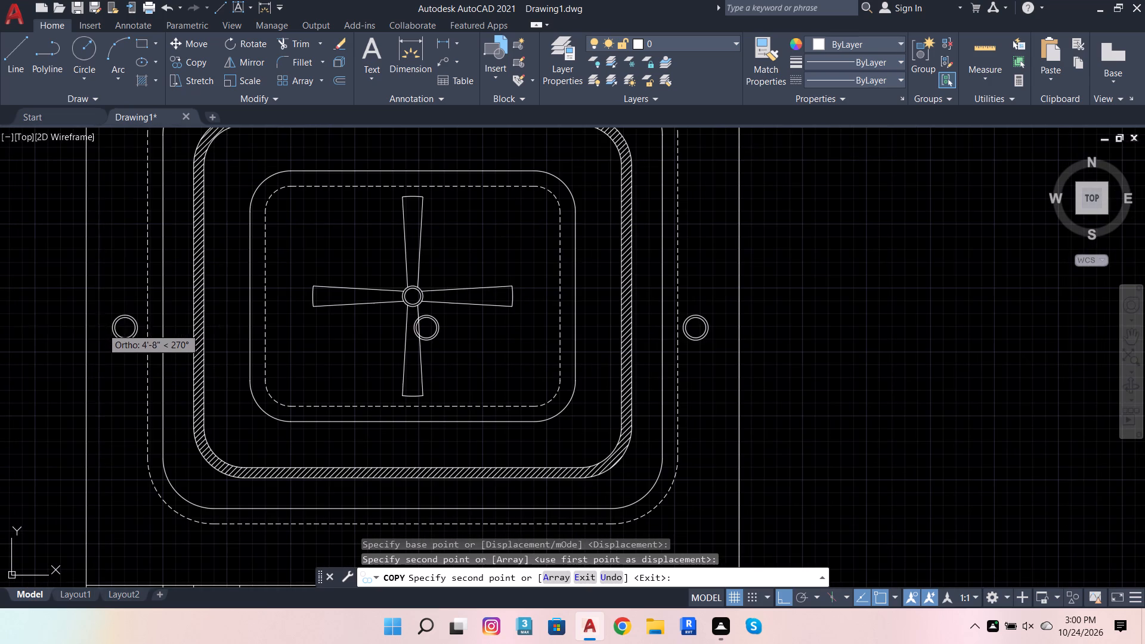
{"action": "scroll", "coordinate": [105, 305], "scroll_direction": "up", "scroll_amount": 2}
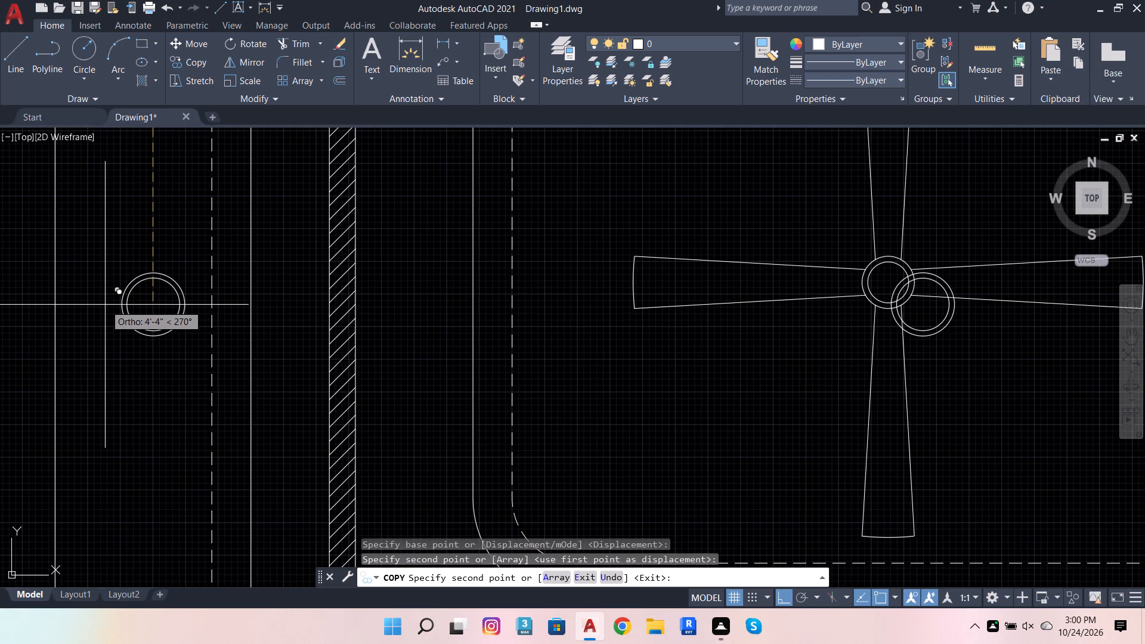
{"action": "left_click", "coordinate": [105, 305]}
Place another copy of the three circle groups about 8'-4" below the top row, beneath the dashed rounded frame.
{"action": "scroll", "coordinate": [123, 286], "scroll_direction": "down", "scroll_amount": 4}
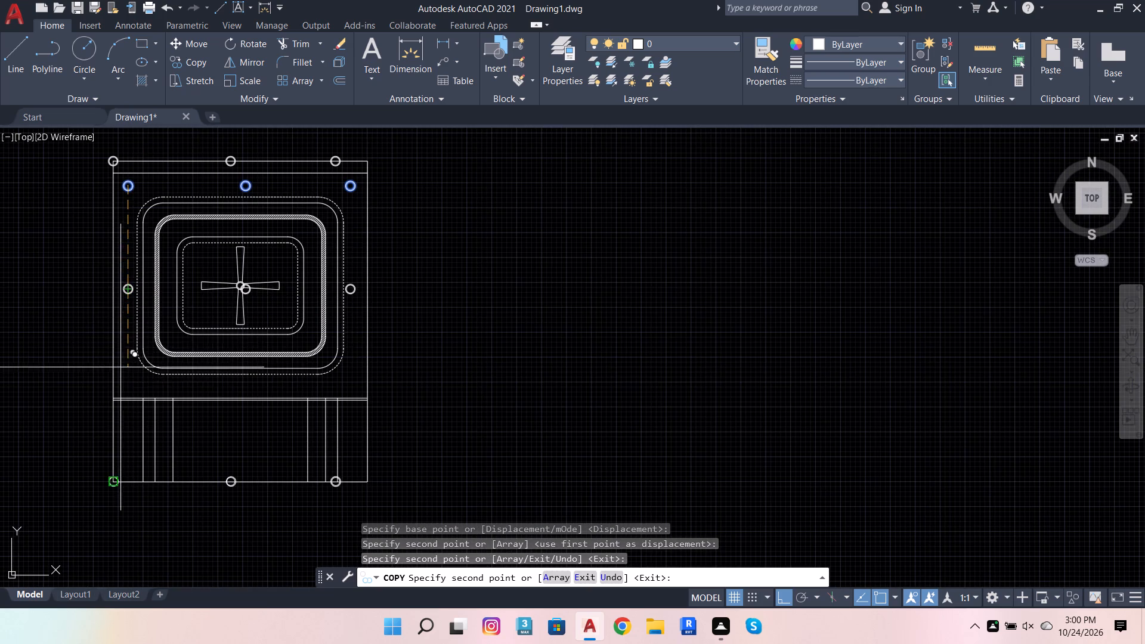
{"action": "scroll", "coordinate": [126, 374], "scroll_direction": "up", "scroll_amount": 2}
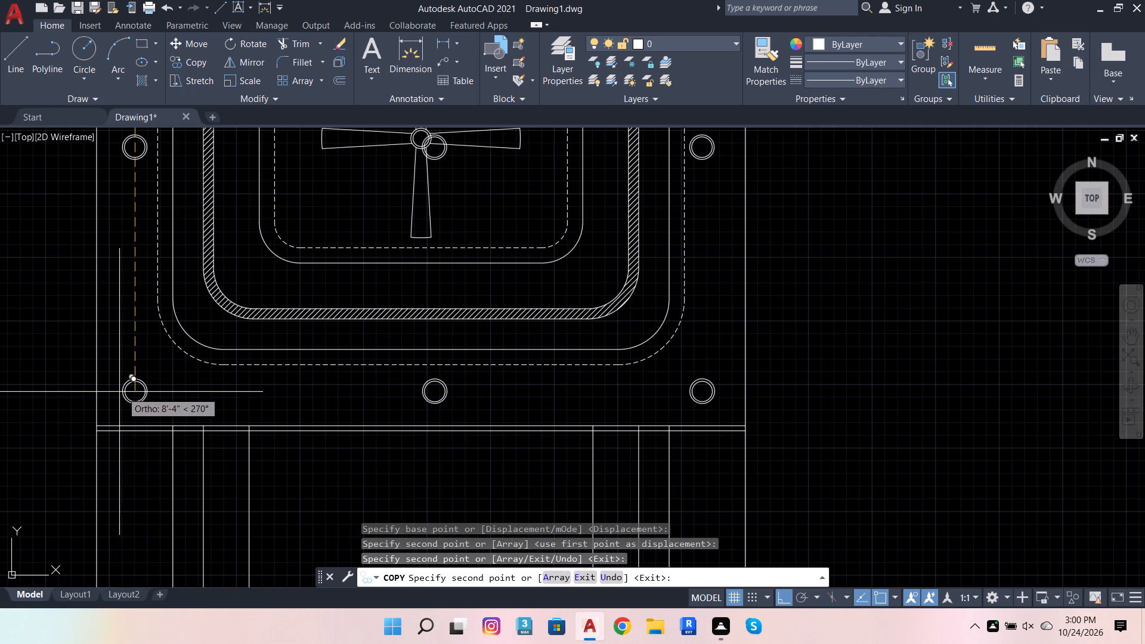
{"action": "left_click", "coordinate": [124, 394]}
{"action": "key", "text": "Escape"}
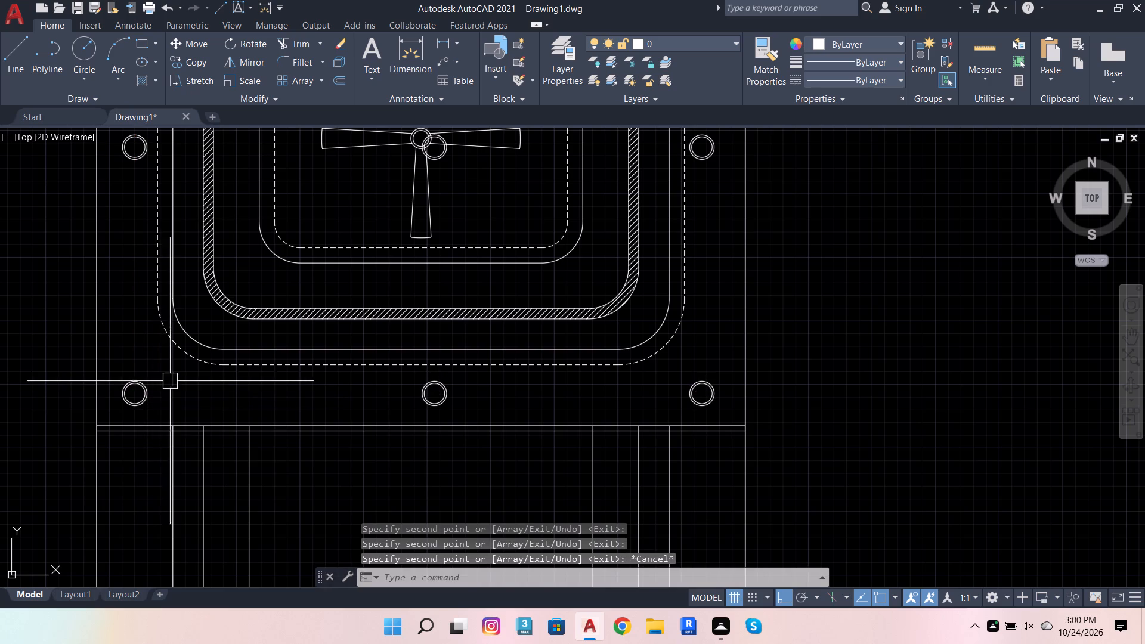
Delete the circle group beside the hub of the central bars and the three stray groups on the plan's top edge.
{"action": "scroll", "coordinate": [330, 355], "scroll_direction": "down", "scroll_amount": 2}
{"action": "scroll", "coordinate": [372, 267], "scroll_direction": "up", "scroll_amount": 4}
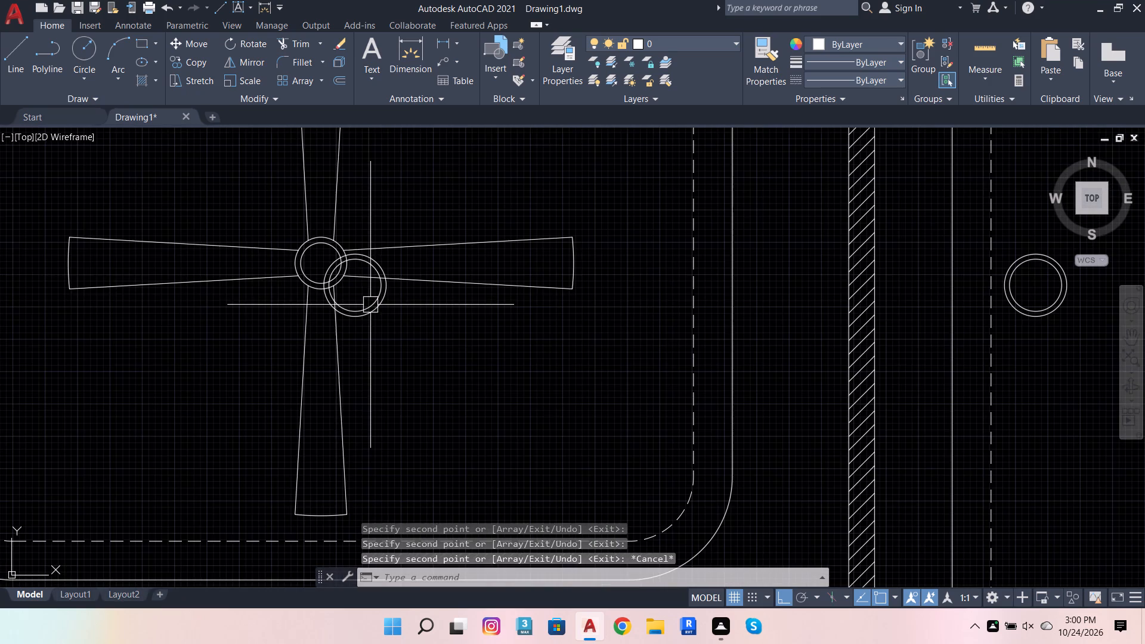
{"action": "left_click", "coordinate": [370, 305]}
{"action": "scroll", "coordinate": [380, 363], "scroll_direction": "down", "scroll_amount": 4}
{"action": "scroll", "coordinate": [368, 237], "scroll_direction": "up", "scroll_amount": 2}
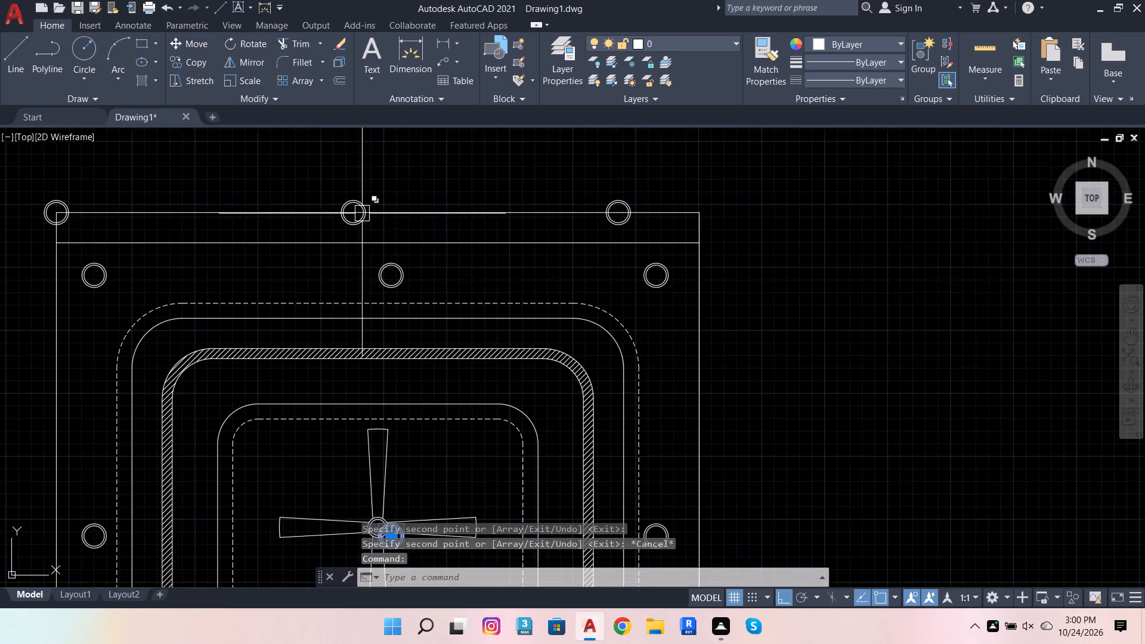
{"action": "scroll", "coordinate": [362, 213], "scroll_direction": "up", "scroll_amount": 2}
{"action": "left_click", "coordinate": [370, 246]}
{"action": "left_click", "coordinate": [323, 223]}
{"action": "scroll", "coordinate": [351, 252], "scroll_direction": "down", "scroll_amount": 3}
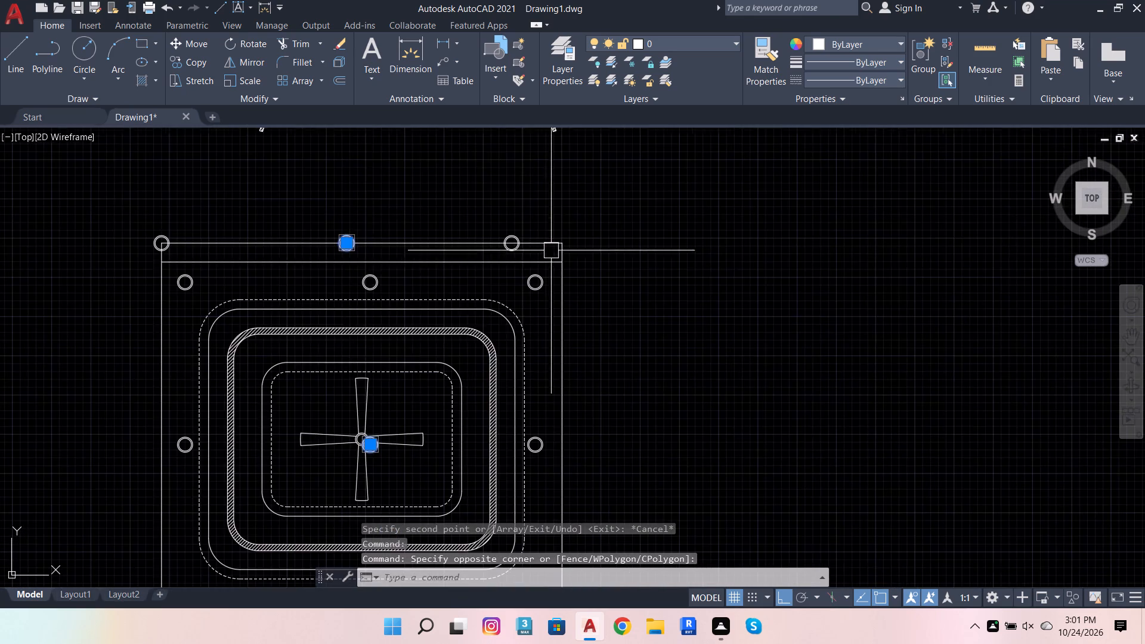
{"action": "scroll", "coordinate": [551, 251], "scroll_direction": "up", "scroll_amount": 3}
{"action": "left_click", "coordinate": [425, 246]}
{"action": "left_click", "coordinate": [395, 237]}
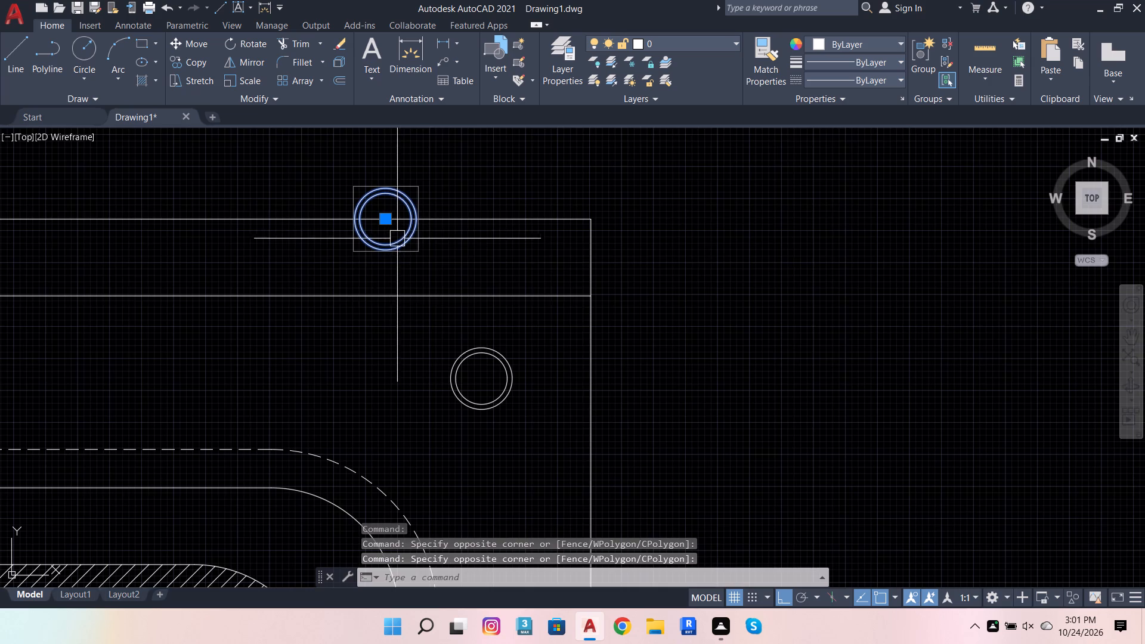
{"action": "scroll", "coordinate": [476, 268], "scroll_direction": "down", "scroll_amount": 4}
{"action": "scroll", "coordinate": [234, 271], "scroll_direction": "up", "scroll_amount": 3}
{"action": "left_click", "coordinate": [315, 192]}
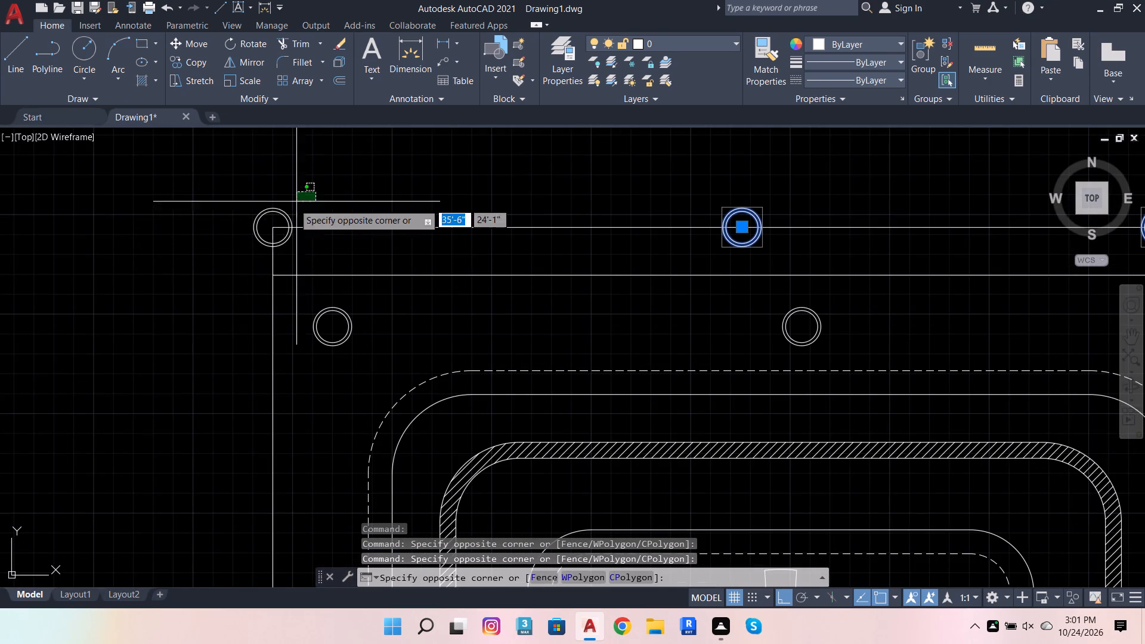
{"action": "left_click", "coordinate": [255, 218]}
{"action": "scroll", "coordinate": [493, 210], "scroll_direction": "down", "scroll_amount": 3}
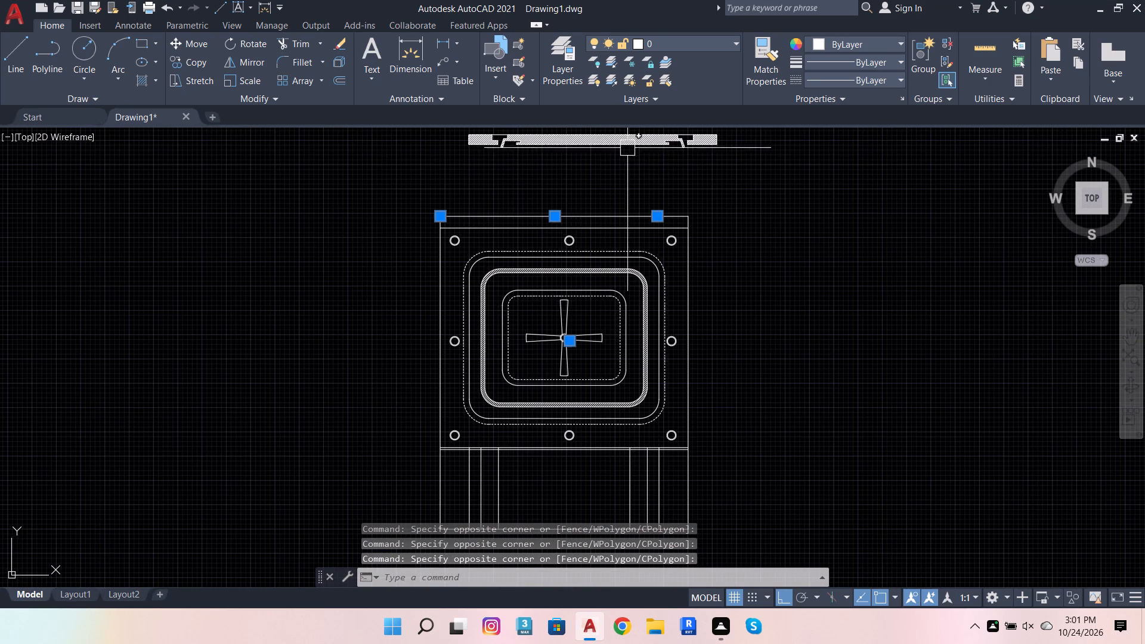
{"action": "key", "text": "shift+Delete"}
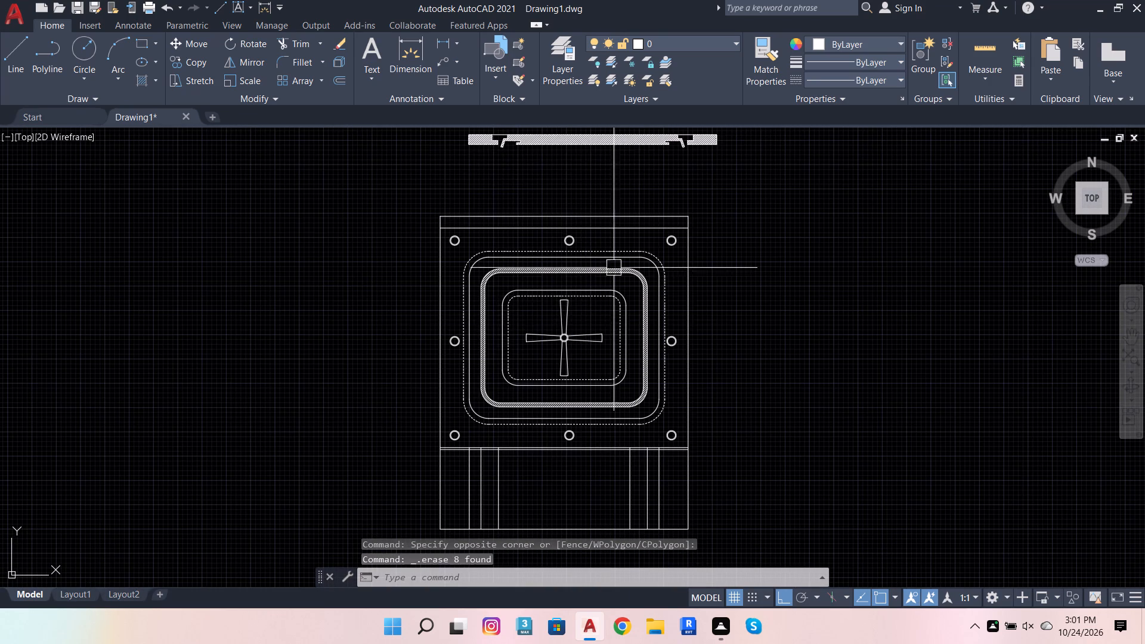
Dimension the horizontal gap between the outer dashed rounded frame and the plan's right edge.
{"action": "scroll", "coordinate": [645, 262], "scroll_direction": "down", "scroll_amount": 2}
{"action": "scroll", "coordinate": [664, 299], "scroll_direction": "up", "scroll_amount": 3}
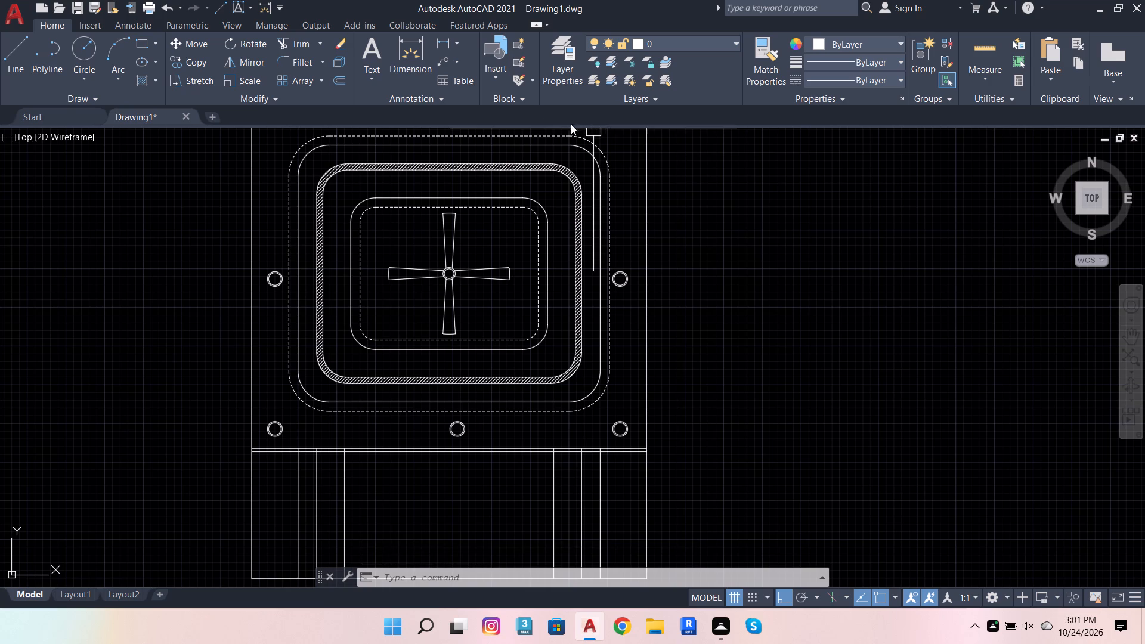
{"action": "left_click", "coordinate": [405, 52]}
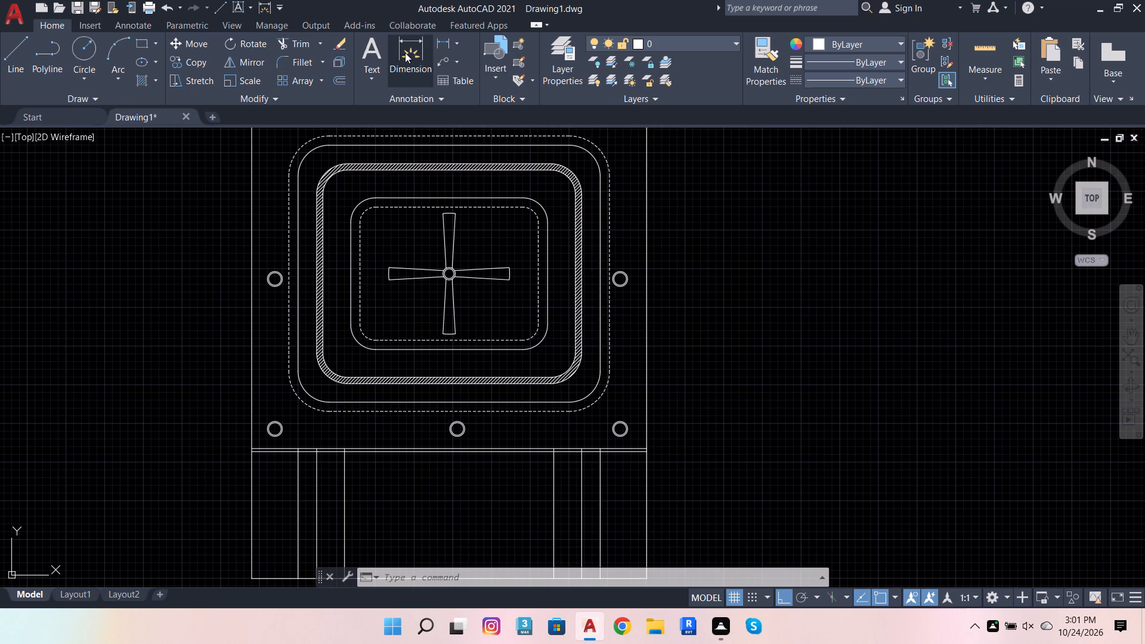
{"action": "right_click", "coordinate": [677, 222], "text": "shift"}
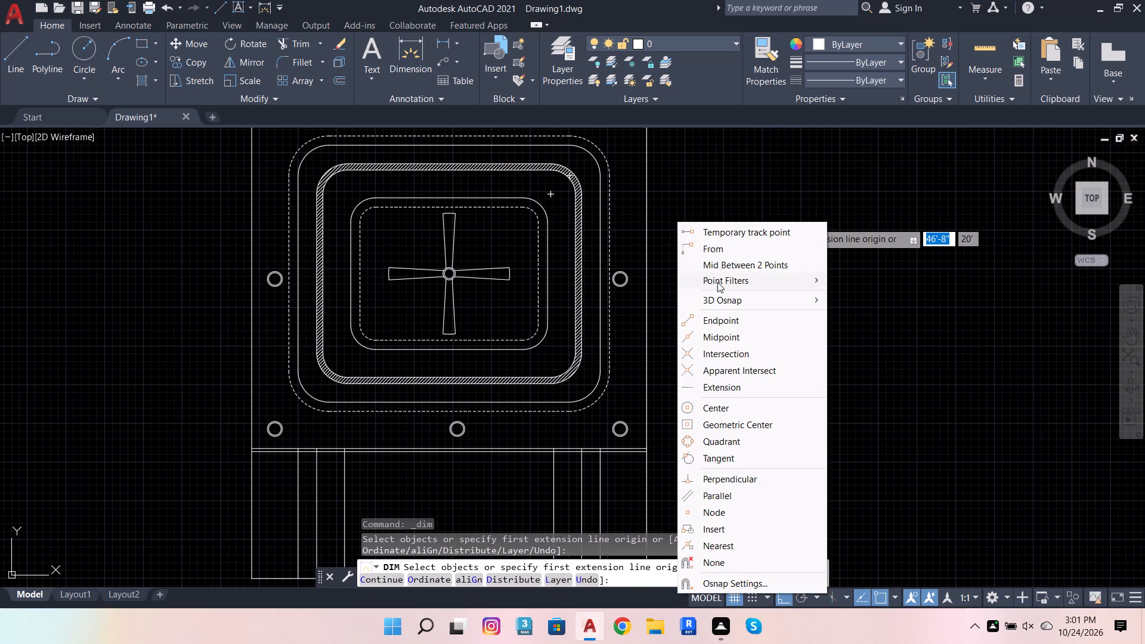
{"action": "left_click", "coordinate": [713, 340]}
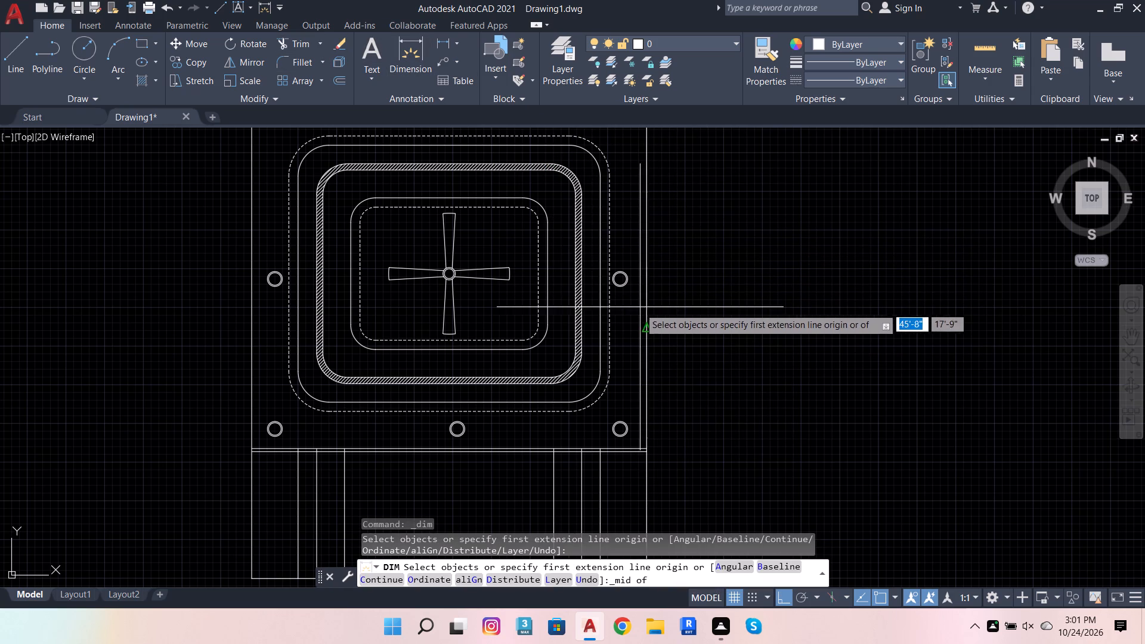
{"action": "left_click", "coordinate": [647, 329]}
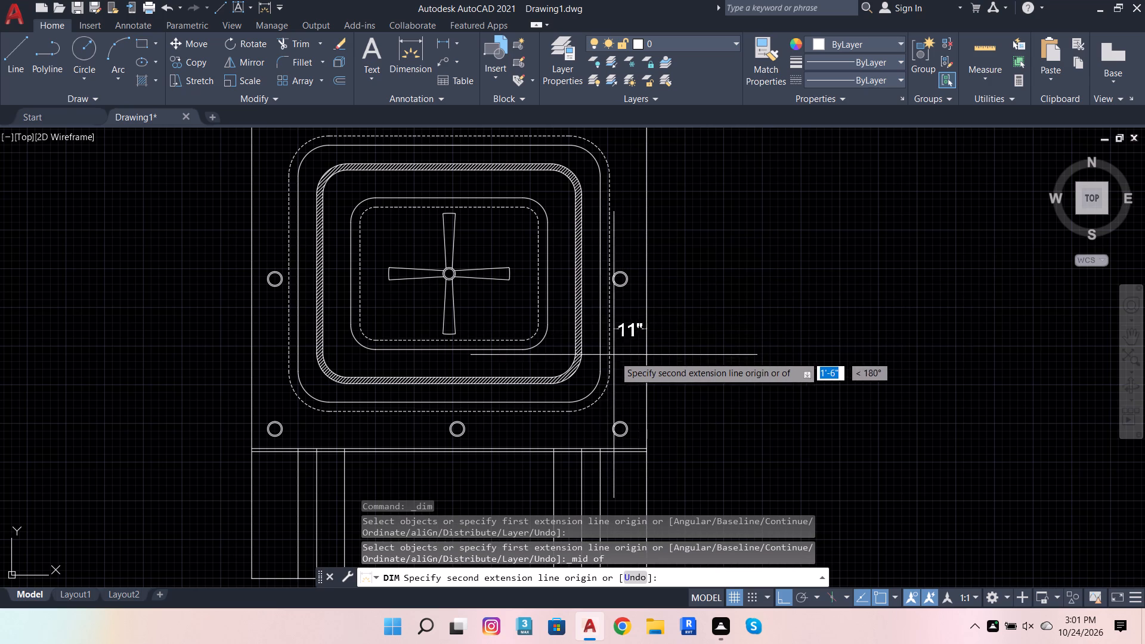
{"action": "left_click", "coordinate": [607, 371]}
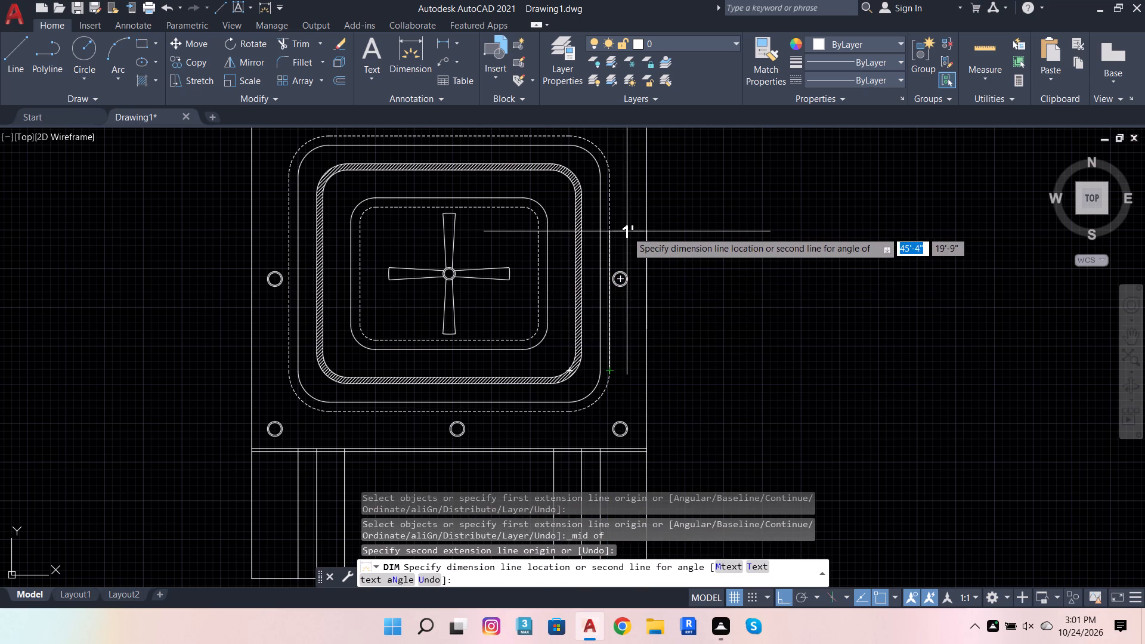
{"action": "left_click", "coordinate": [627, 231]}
Dimension the horizontal gap between the outer solid rounded frame and the plan's right edge, above the mid-height circle group.
{"action": "scroll", "coordinate": [650, 241], "scroll_direction": "up", "scroll_amount": 2}
{"action": "left_click", "coordinate": [638, 219]}
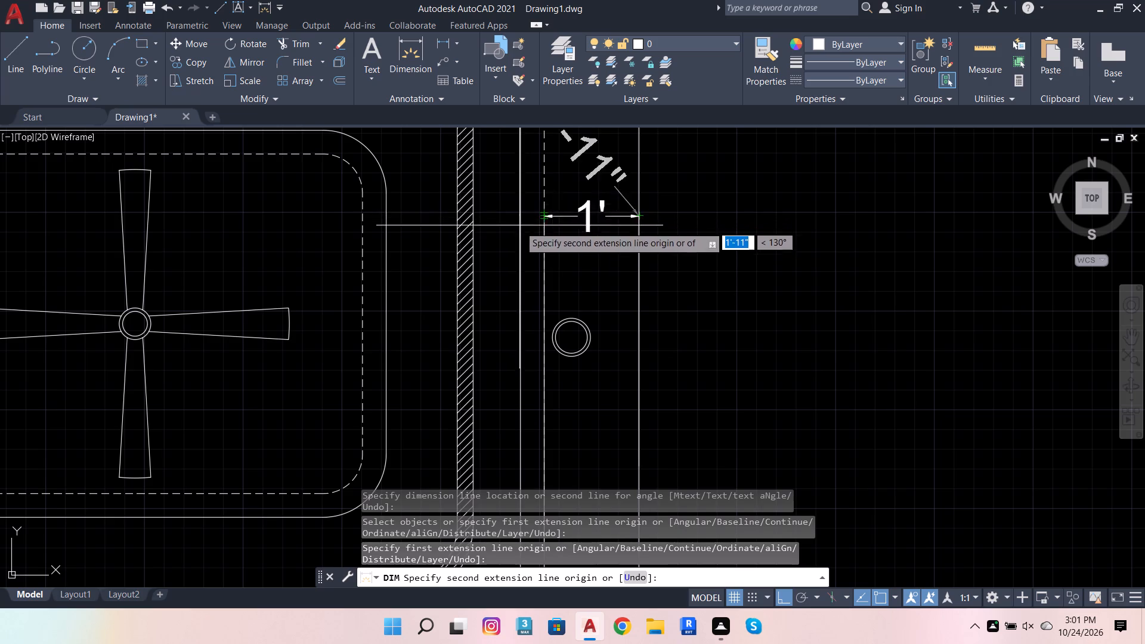
{"action": "scroll", "coordinate": [544, 228], "scroll_direction": "down", "scroll_amount": 4}
{"action": "scroll", "coordinate": [551, 211], "scroll_direction": "up", "scroll_amount": 3}
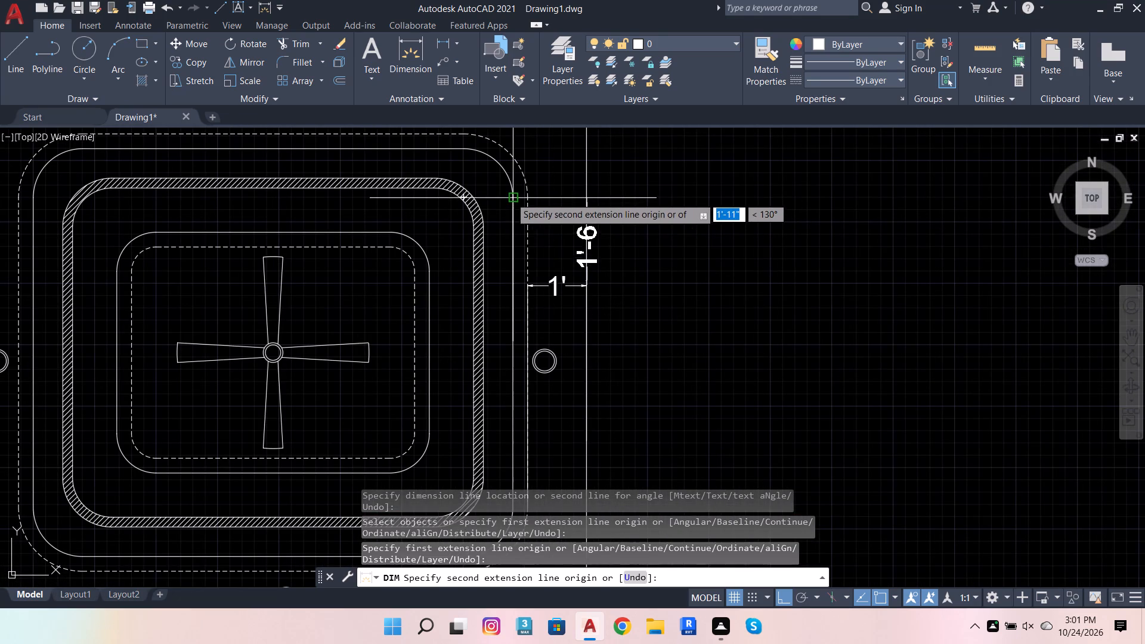
{"action": "left_click", "coordinate": [510, 197]}
{"action": "scroll", "coordinate": [539, 318], "scroll_direction": "up", "scroll_amount": 3}
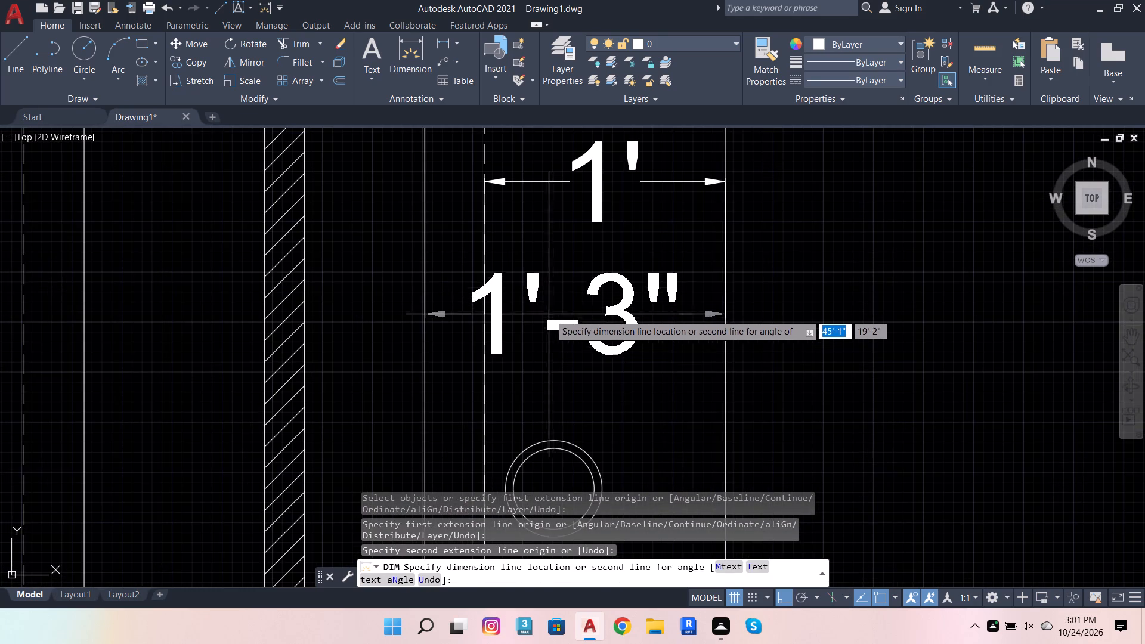
{"action": "left_click", "coordinate": [551, 319]}
{"action": "key", "text": "Escape"}
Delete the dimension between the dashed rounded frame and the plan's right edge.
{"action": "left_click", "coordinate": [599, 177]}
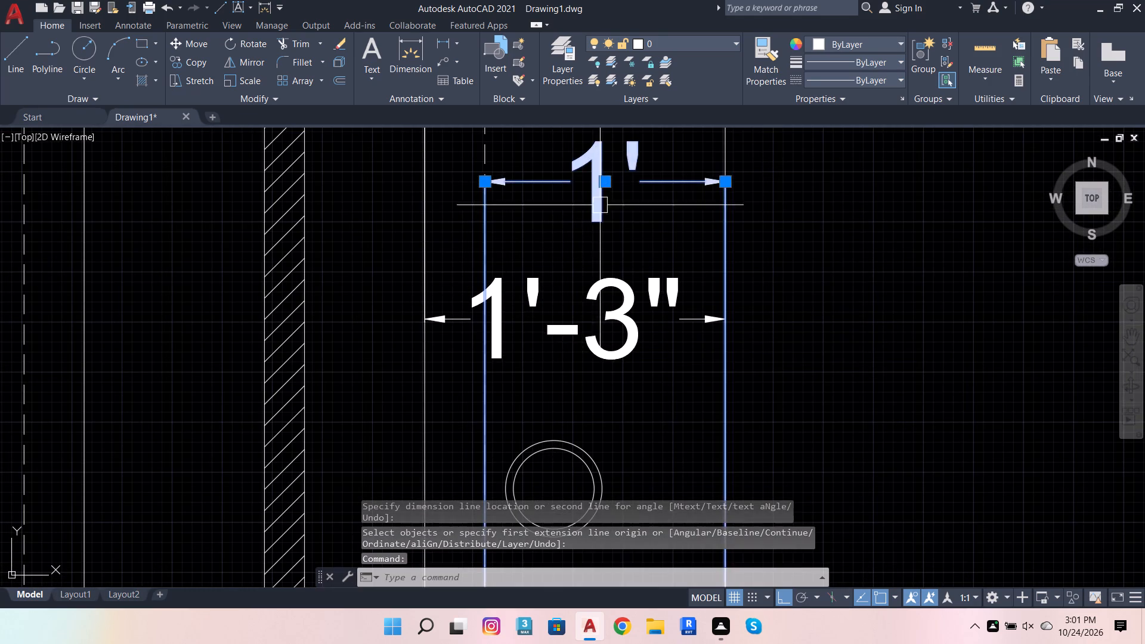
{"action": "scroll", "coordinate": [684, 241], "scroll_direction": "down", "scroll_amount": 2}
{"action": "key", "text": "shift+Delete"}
Offset the outer solid rounded frame of the plan inward by 0.8".
{"action": "scroll", "coordinate": [697, 231], "scroll_direction": "down", "scroll_amount": 2}
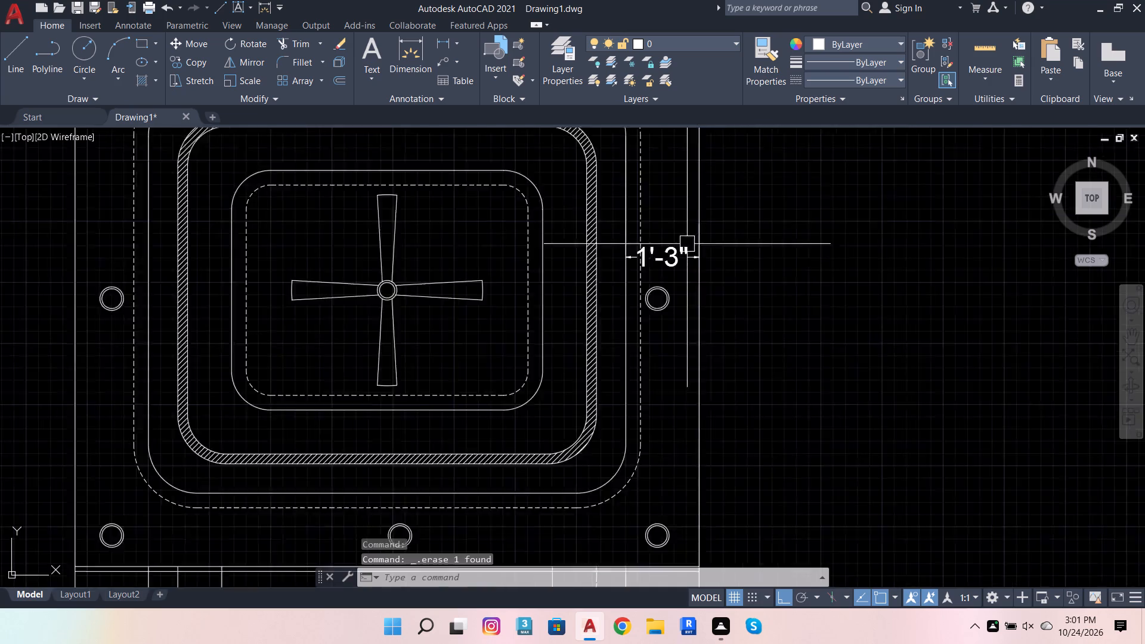
{"action": "scroll", "coordinate": [686, 245], "scroll_direction": "down", "scroll_amount": 1}
{"action": "scroll", "coordinate": [718, 238], "scroll_direction": "up", "scroll_amount": 3}
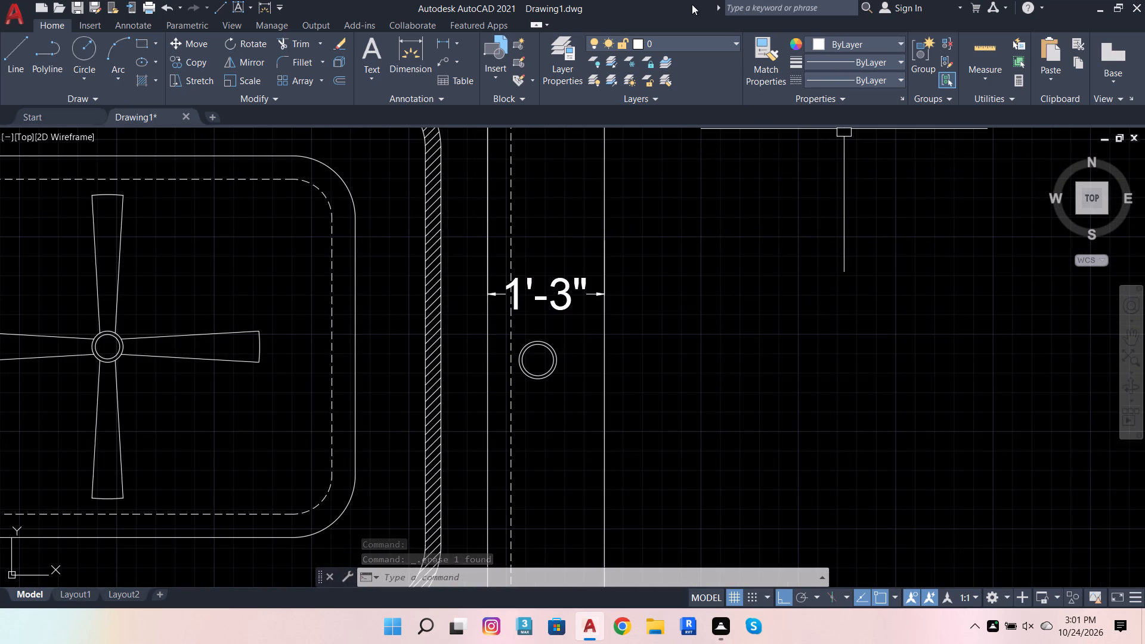
{"action": "scroll", "coordinate": [552, 302], "scroll_direction": "down", "scroll_amount": 3}
{"action": "scroll", "coordinate": [557, 380], "scroll_direction": "up", "scroll_amount": 3}
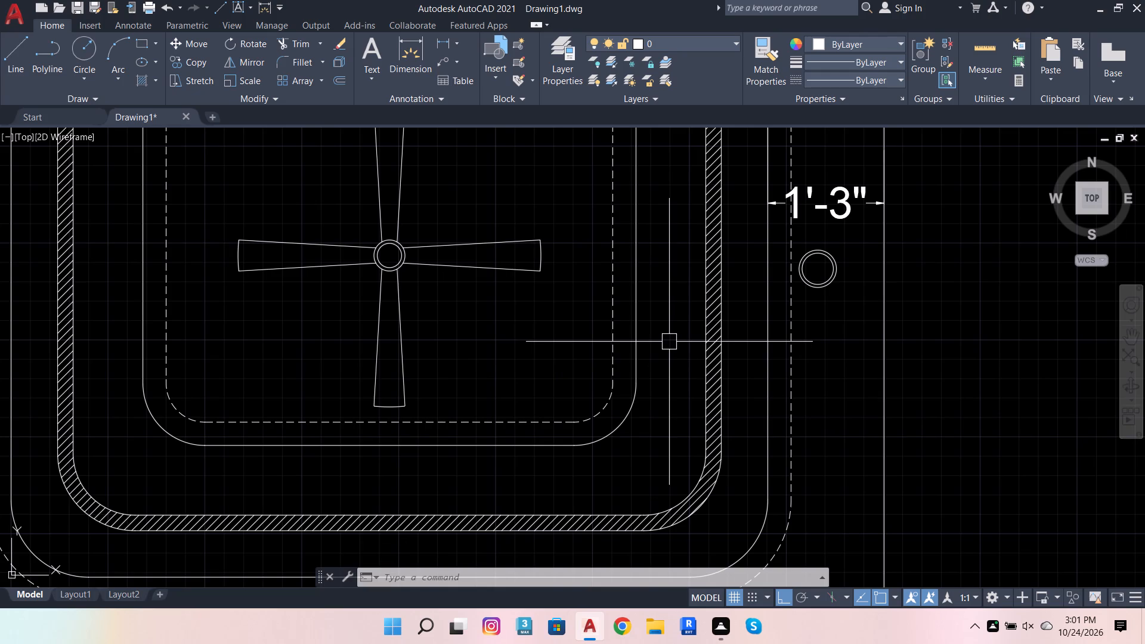
{"action": "scroll", "coordinate": [728, 372], "scroll_direction": "down", "scroll_amount": 1}
{"action": "left_click", "coordinate": [746, 392]}
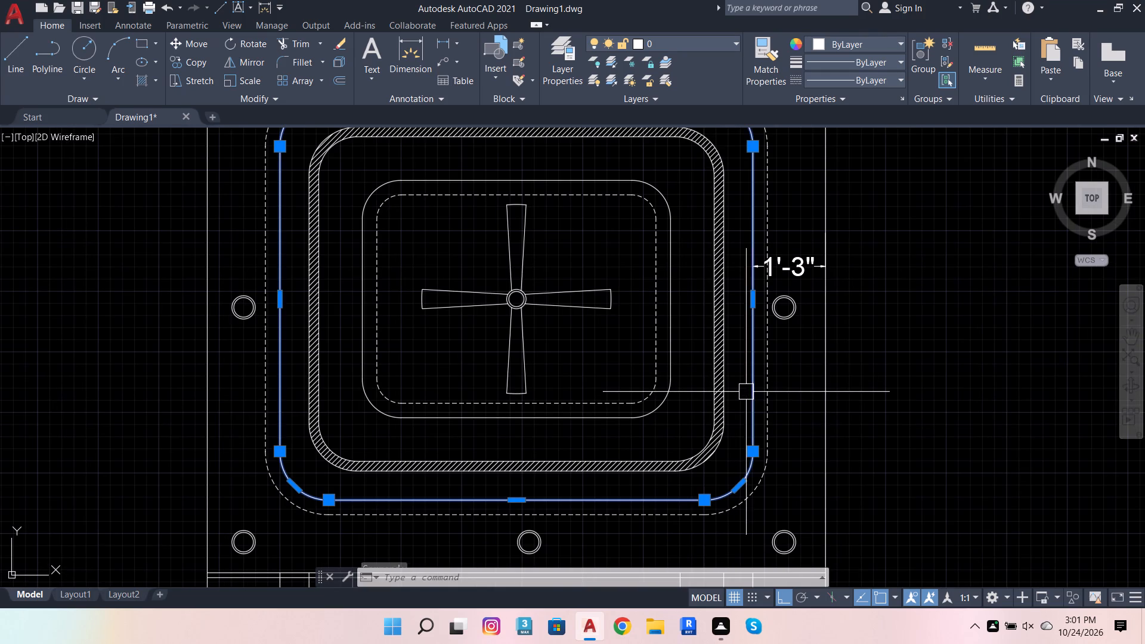
{"action": "left_click", "coordinate": [335, 83]}
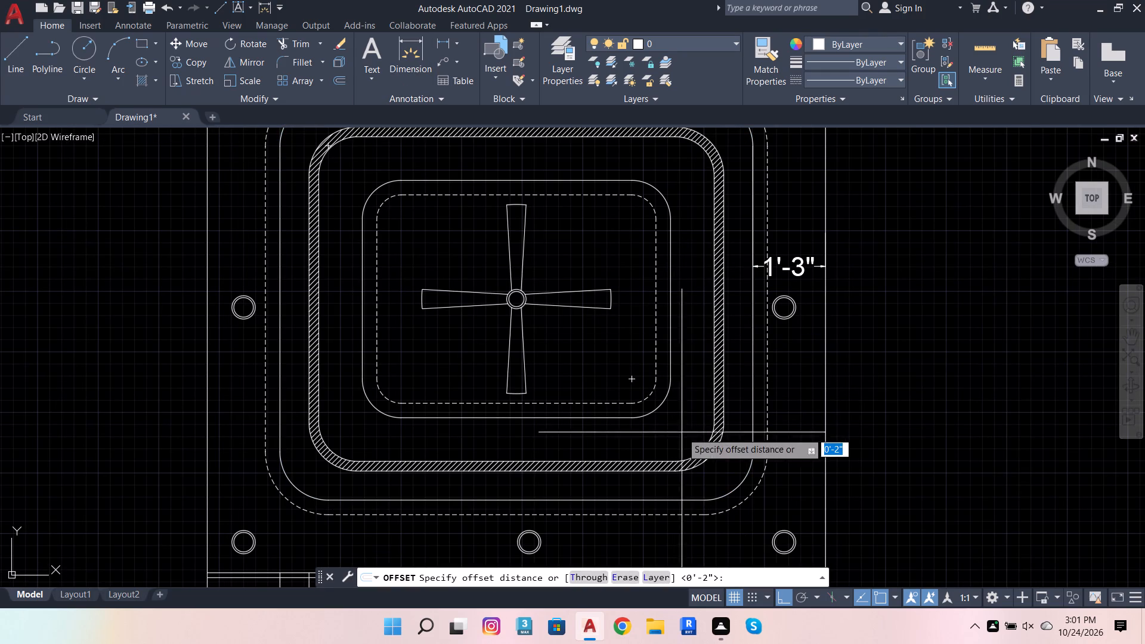
{"action": "left_click", "coordinate": [756, 454]}
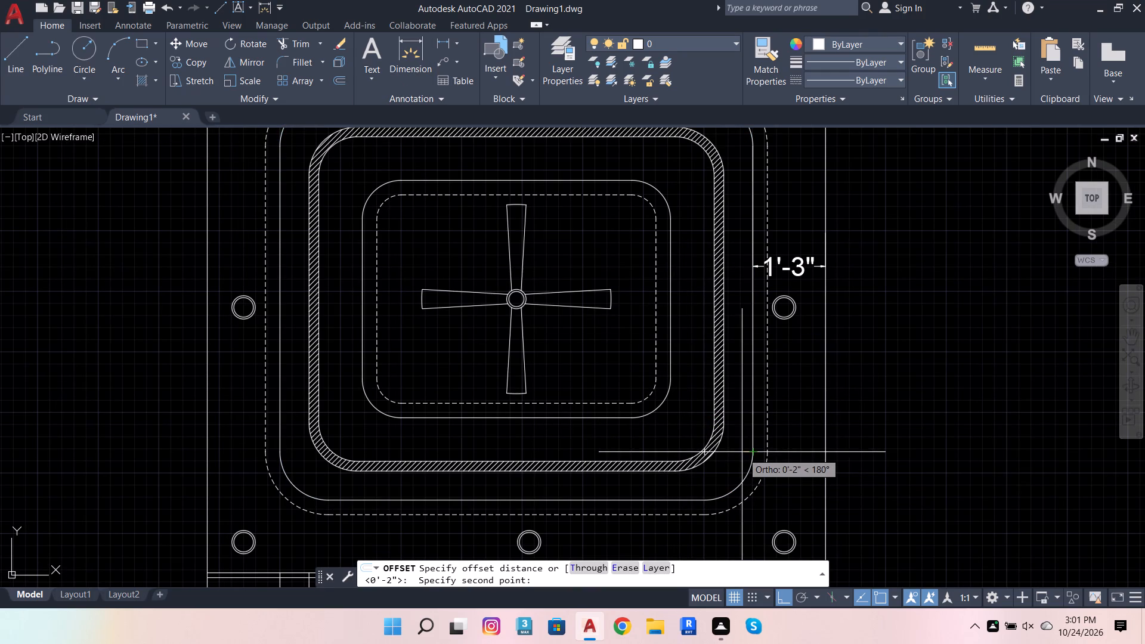
{"action": "type", "text": ".8"}
{"action": "key", "text": "Return"}
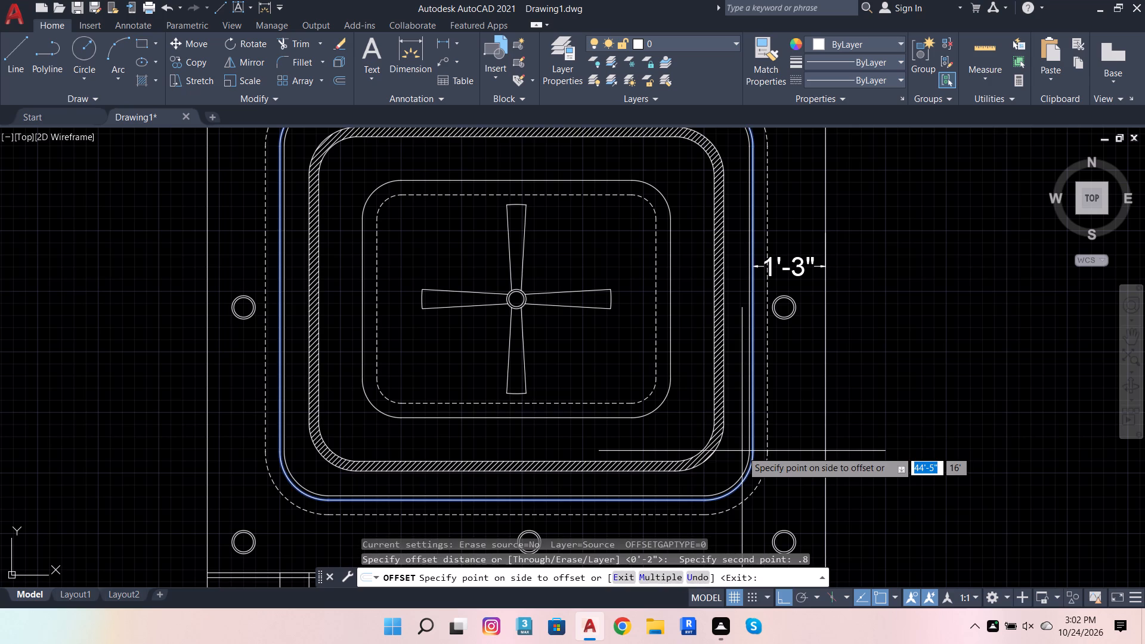
{"action": "left_click", "coordinate": [742, 451]}
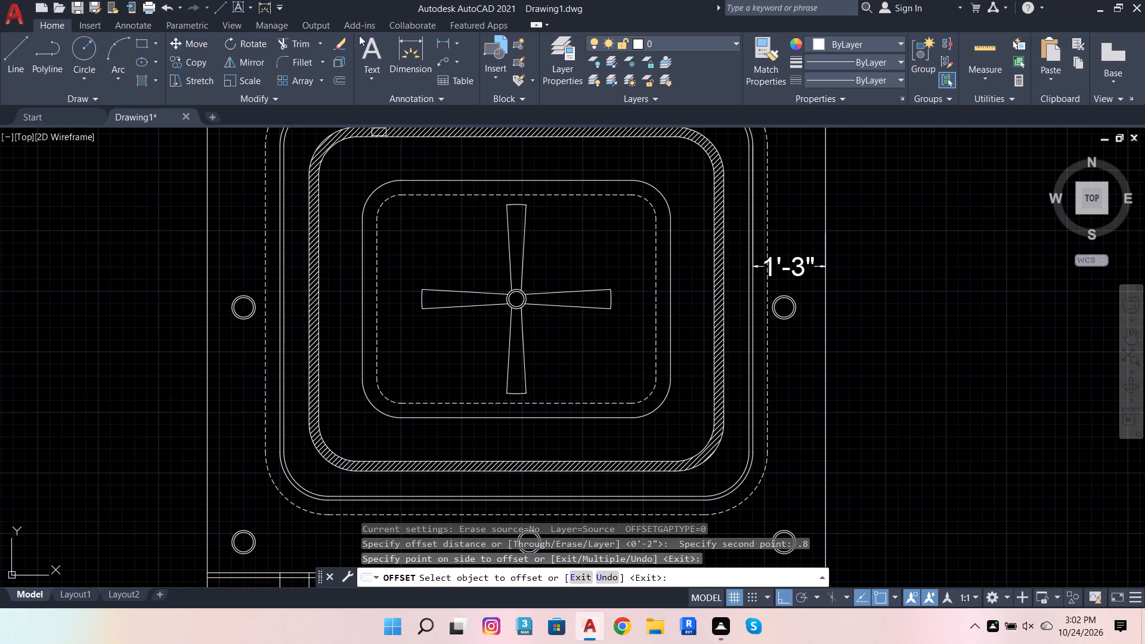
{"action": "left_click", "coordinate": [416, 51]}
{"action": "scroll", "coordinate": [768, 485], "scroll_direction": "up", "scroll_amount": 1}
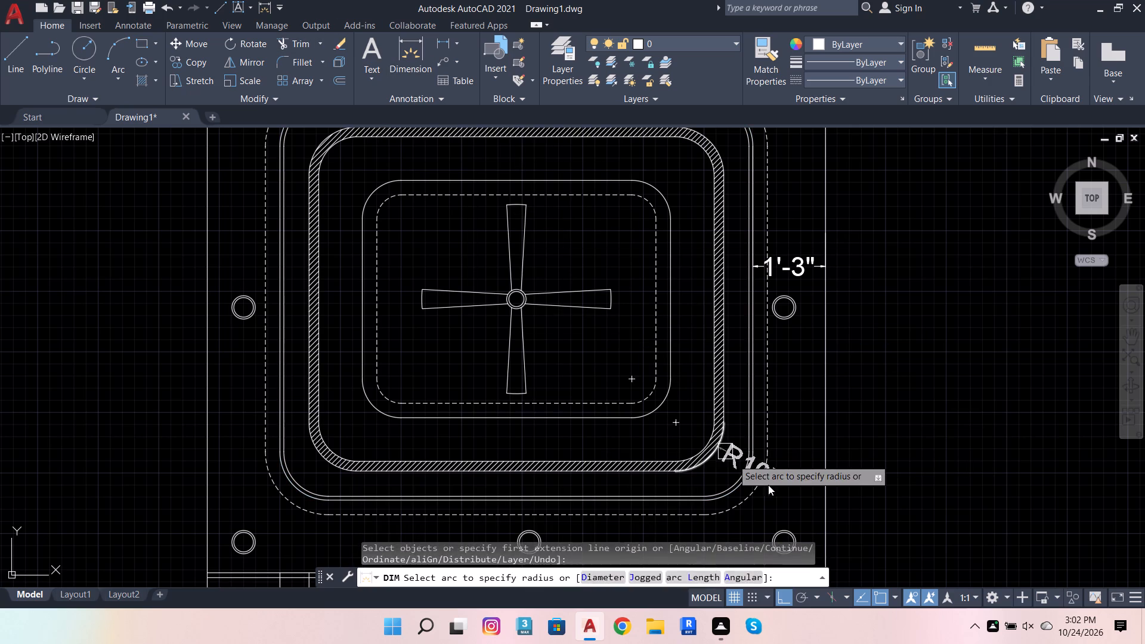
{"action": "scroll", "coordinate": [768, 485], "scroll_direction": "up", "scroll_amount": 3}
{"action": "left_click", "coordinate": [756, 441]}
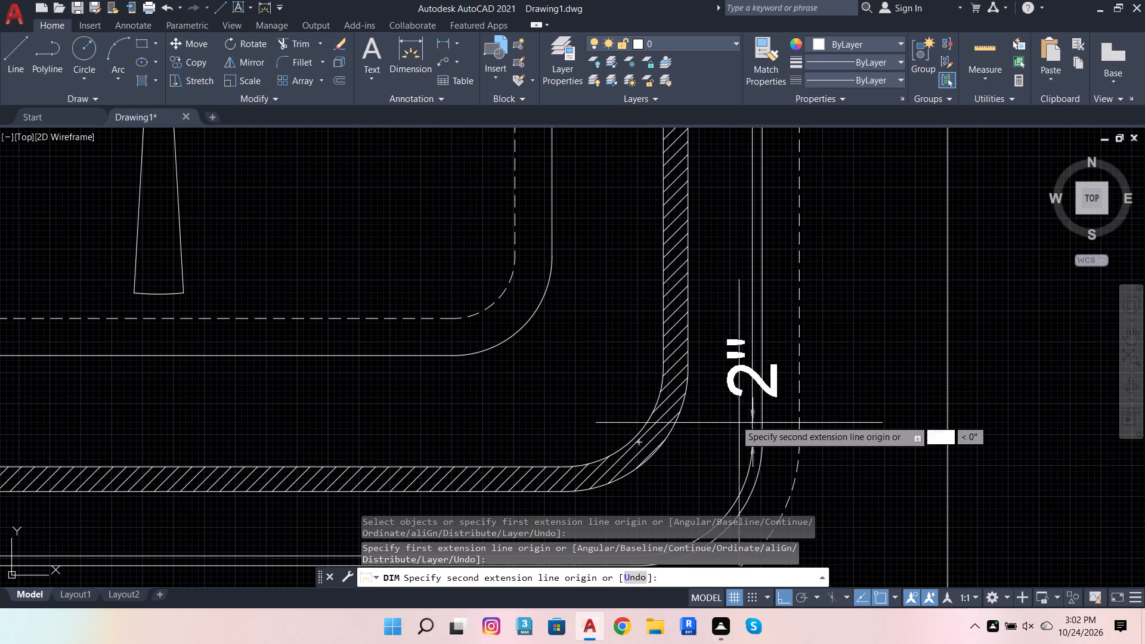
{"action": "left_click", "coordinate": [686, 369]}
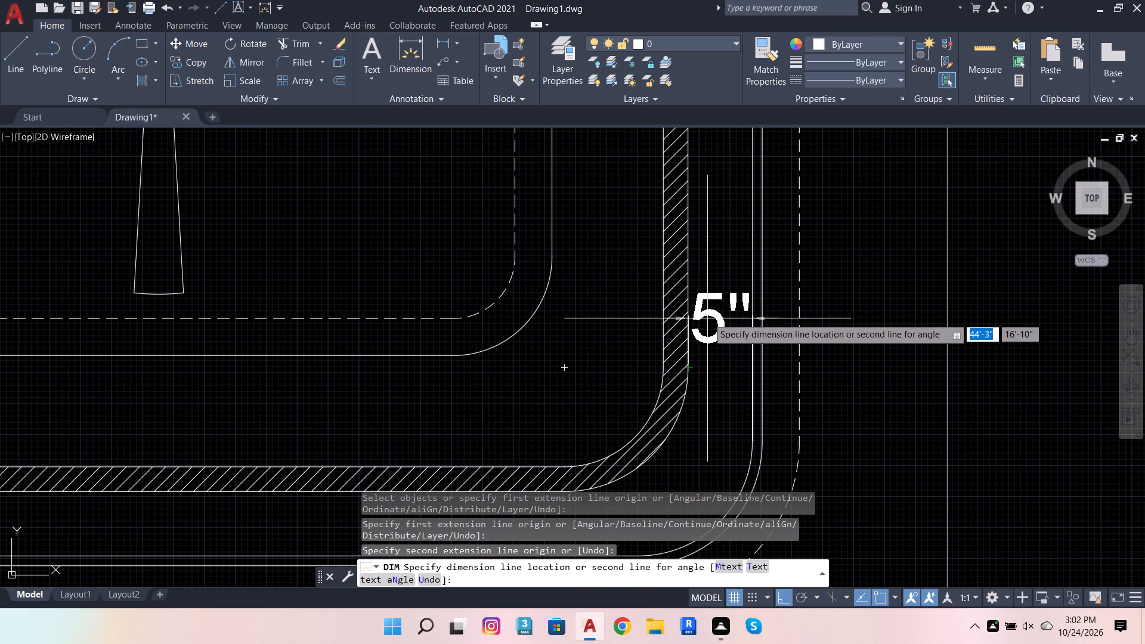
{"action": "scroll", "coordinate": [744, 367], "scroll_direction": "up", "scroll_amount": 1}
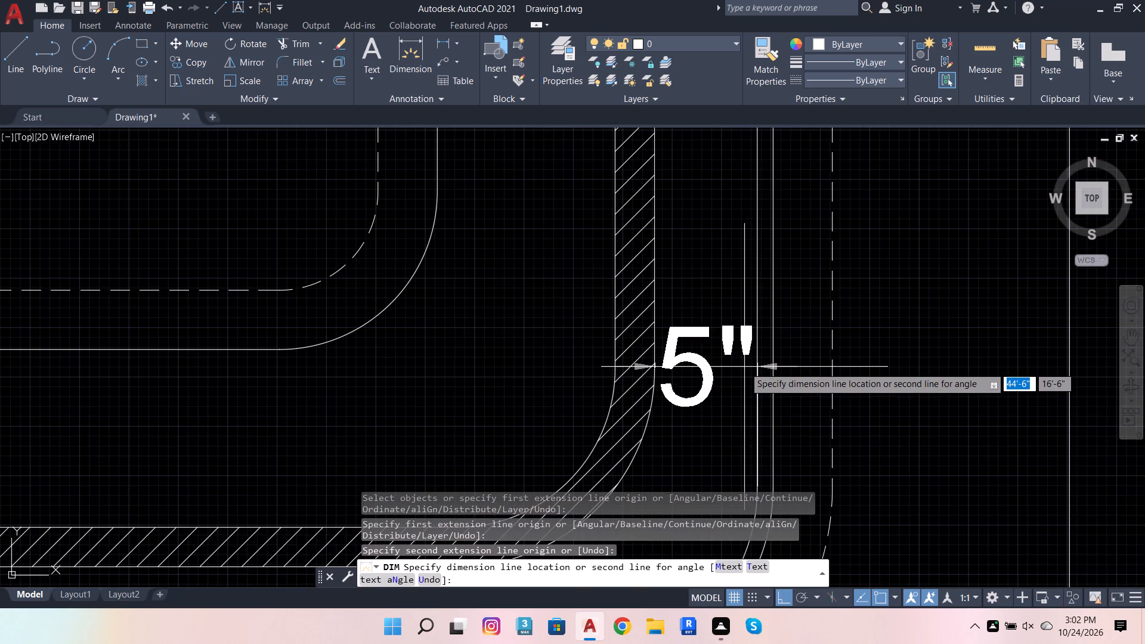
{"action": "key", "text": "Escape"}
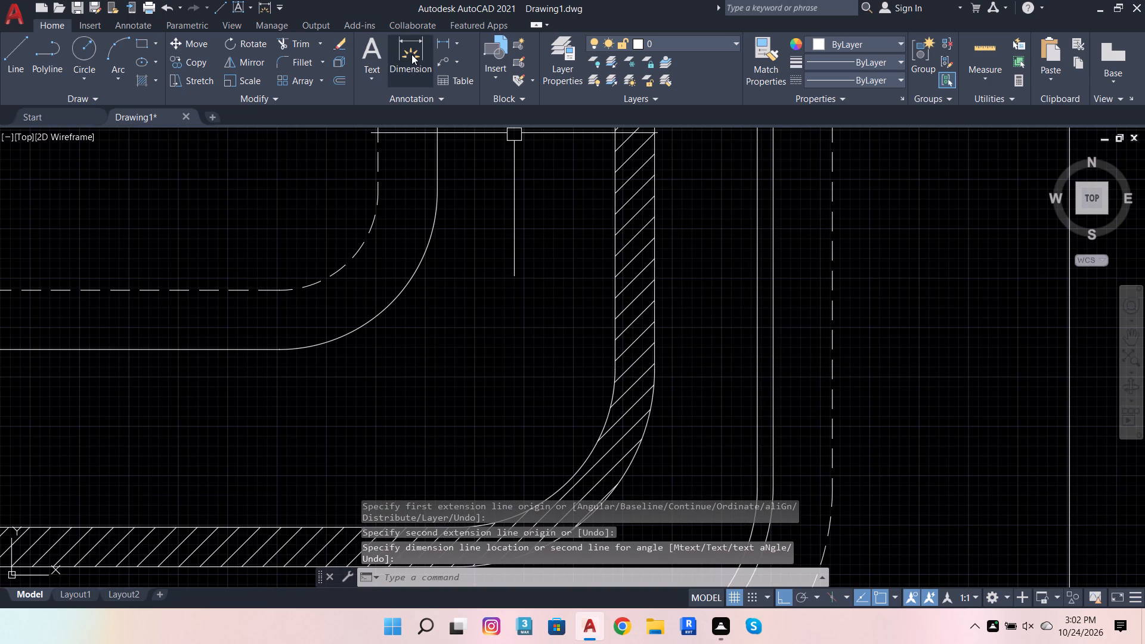
Dimension the horizontal gap between the hatched band's outer edge and the outer solid rounded frame, near their lower-right corners.
{"action": "left_click", "coordinate": [411, 54]}
{"action": "scroll", "coordinate": [652, 247], "scroll_direction": "down", "scroll_amount": 3}
{"action": "scroll", "coordinate": [679, 325], "scroll_direction": "up", "scroll_amount": 3}
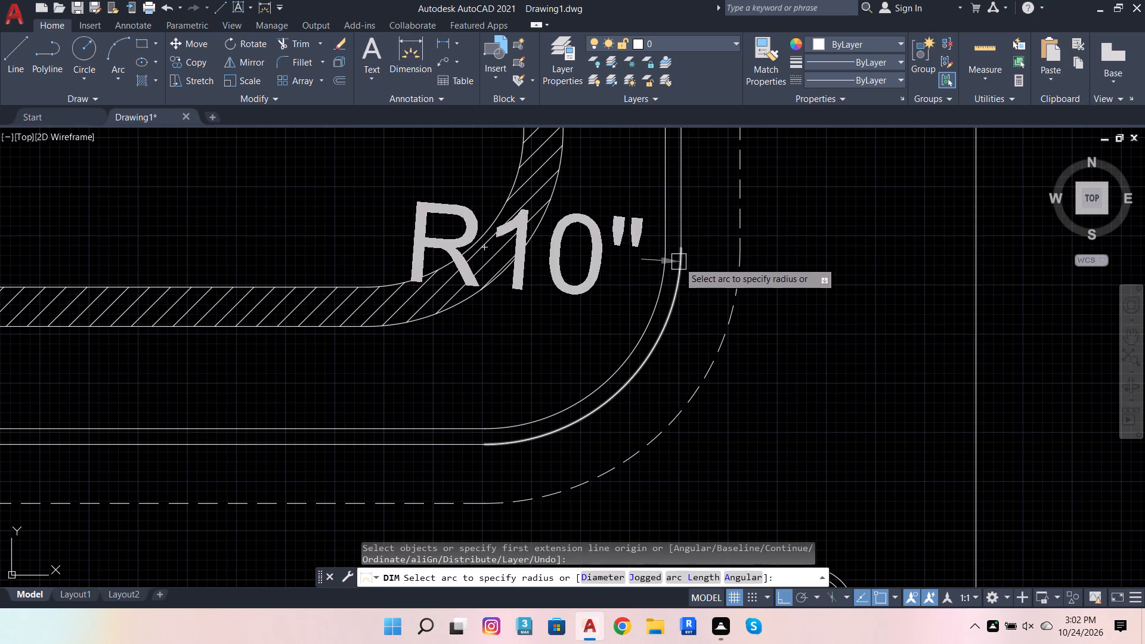
{"action": "left_click", "coordinate": [682, 254]}
{"action": "scroll", "coordinate": [599, 196], "scroll_direction": "down", "scroll_amount": 2}
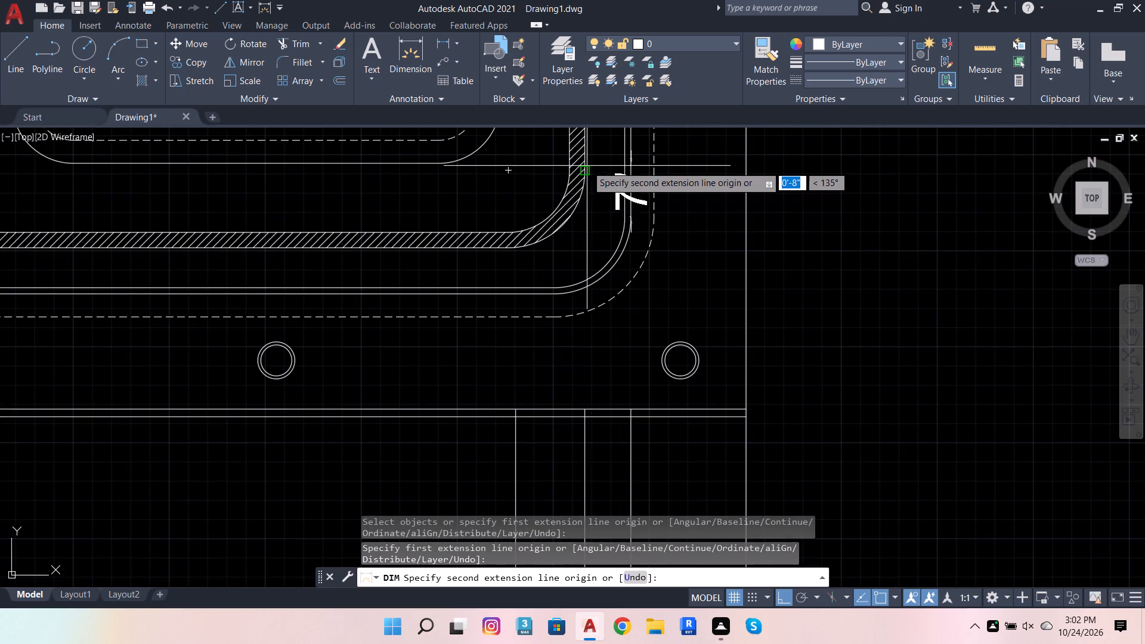
{"action": "scroll", "coordinate": [586, 166], "scroll_direction": "up", "scroll_amount": 1}
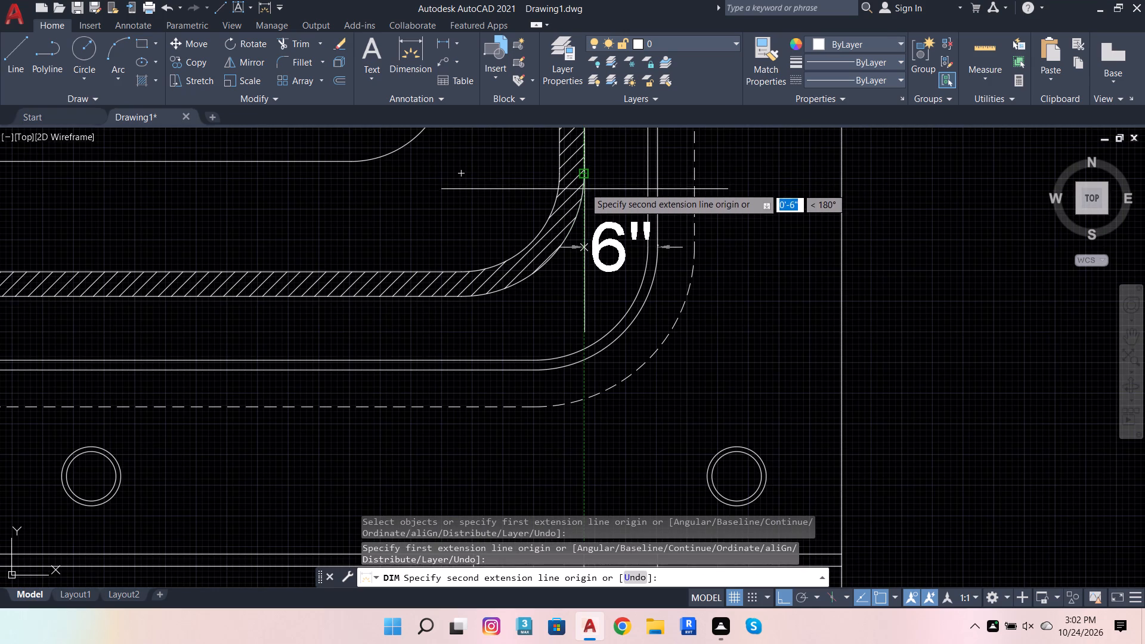
{"action": "left_click", "coordinate": [586, 168]}
{"action": "scroll", "coordinate": [593, 246], "scroll_direction": "up", "scroll_amount": 1}
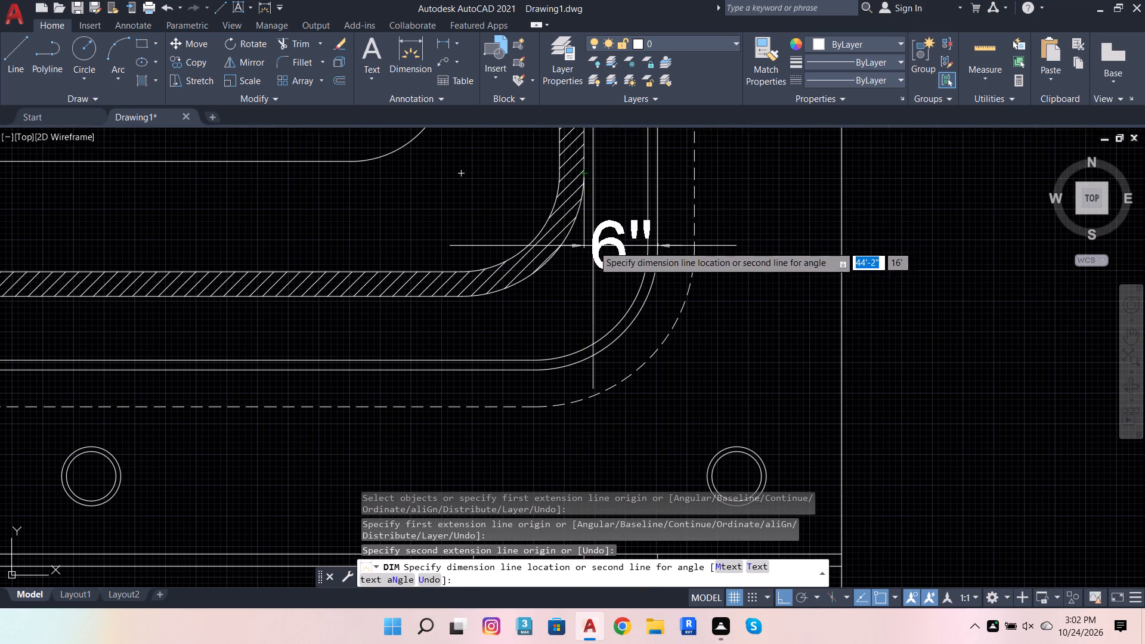
{"action": "scroll", "coordinate": [593, 246], "scroll_direction": "up", "scroll_amount": 1}
{"action": "left_click", "coordinate": [605, 240]}
Dimension the horizontal gap between the inner solid rounded frame and the hatched band's inner edge on the plan's right side.
{"action": "scroll", "coordinate": [646, 299], "scroll_direction": "down", "scroll_amount": 2}
{"action": "scroll", "coordinate": [630, 233], "scroll_direction": "down", "scroll_amount": 3}
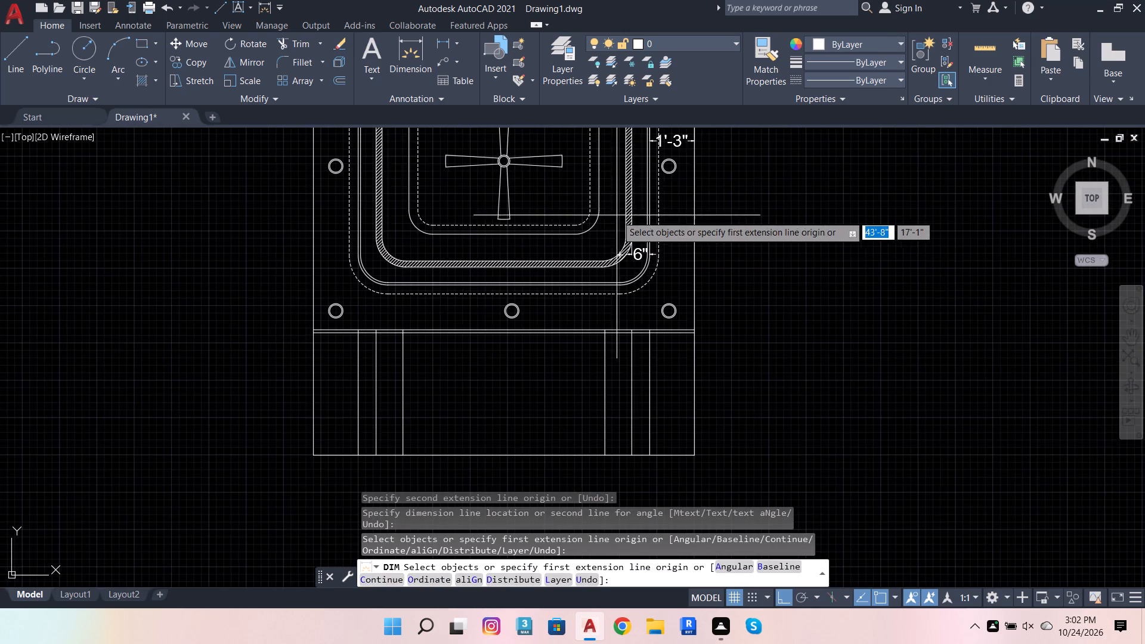
{"action": "scroll", "coordinate": [617, 215], "scroll_direction": "up", "scroll_amount": 4}
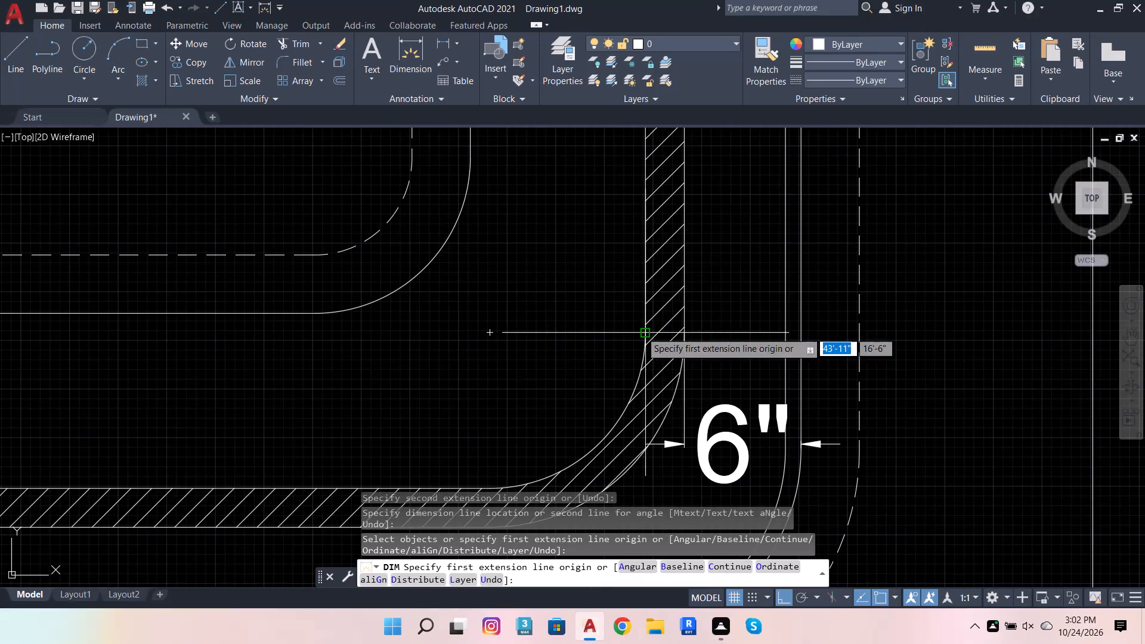
{"action": "left_click", "coordinate": [645, 331]}
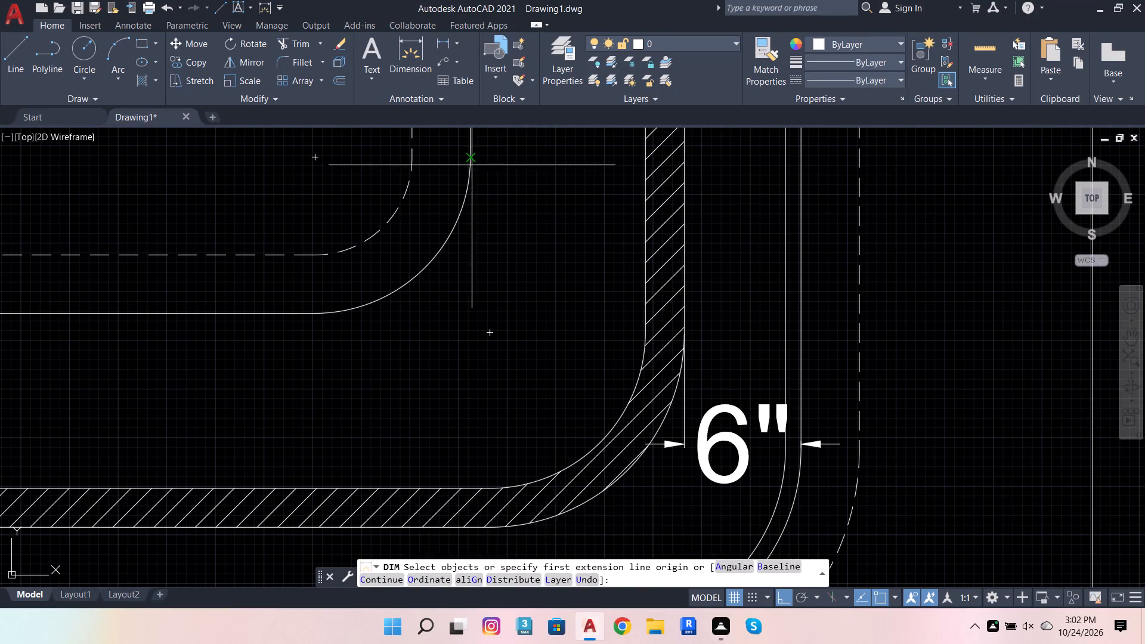
{"action": "left_click", "coordinate": [474, 155]}
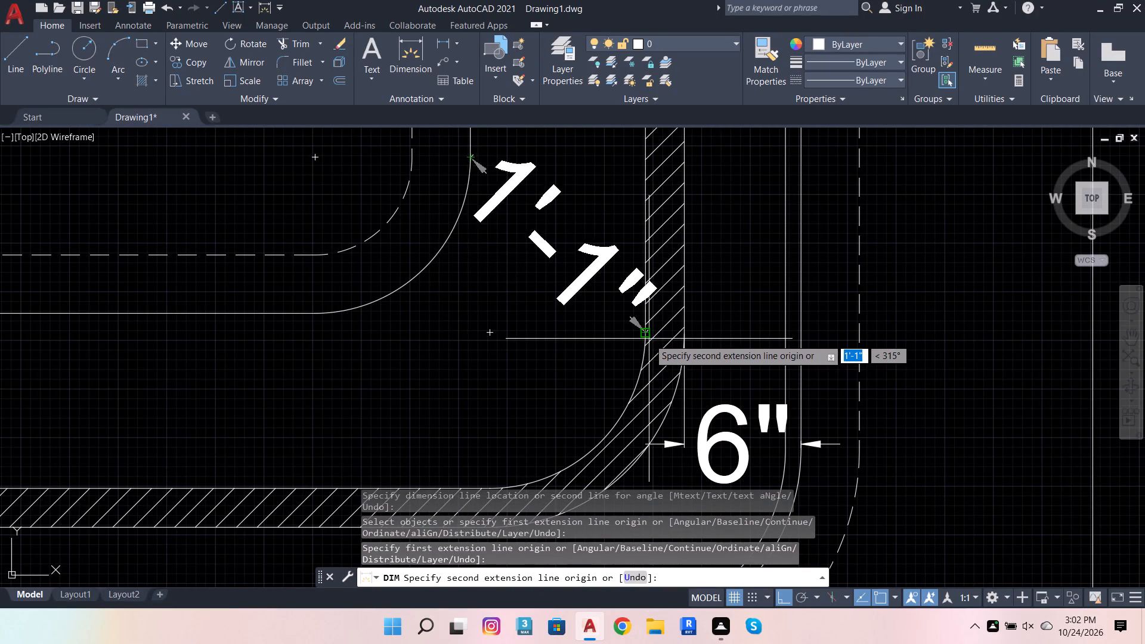
{"action": "left_click", "coordinate": [649, 339]}
{"action": "scroll", "coordinate": [584, 240], "scroll_direction": "down", "scroll_amount": 2}
{"action": "left_click", "coordinate": [588, 193]}
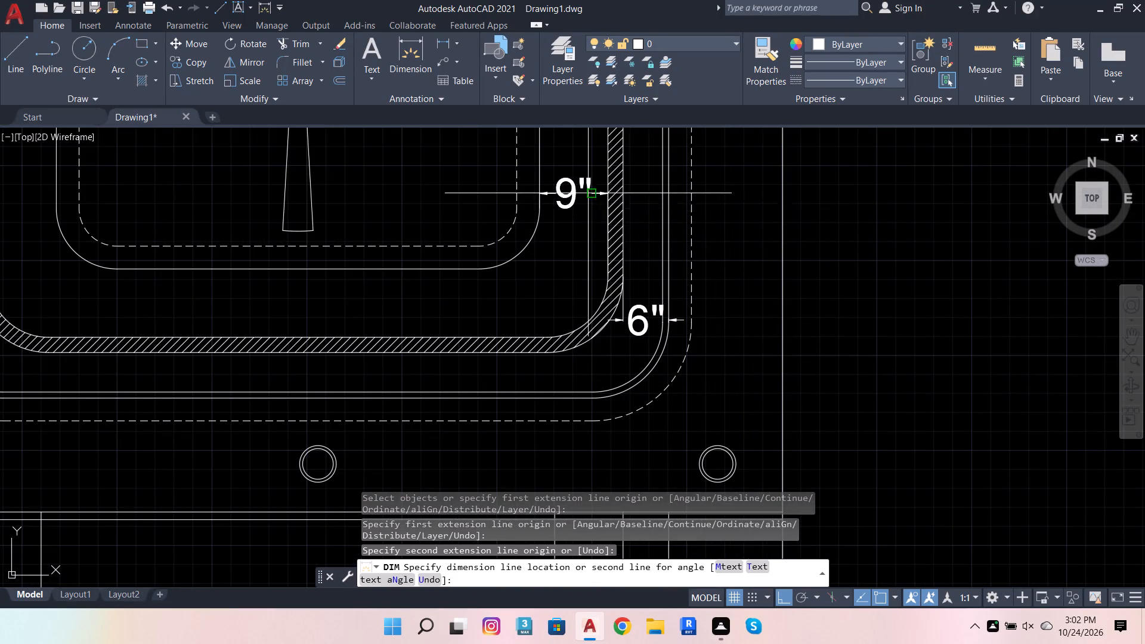
Dimension the vertical gap between the bottom of the inner solid rounded frame and the hatched band's inner edge.
{"action": "scroll", "coordinate": [589, 301], "scroll_direction": "down", "scroll_amount": 3}
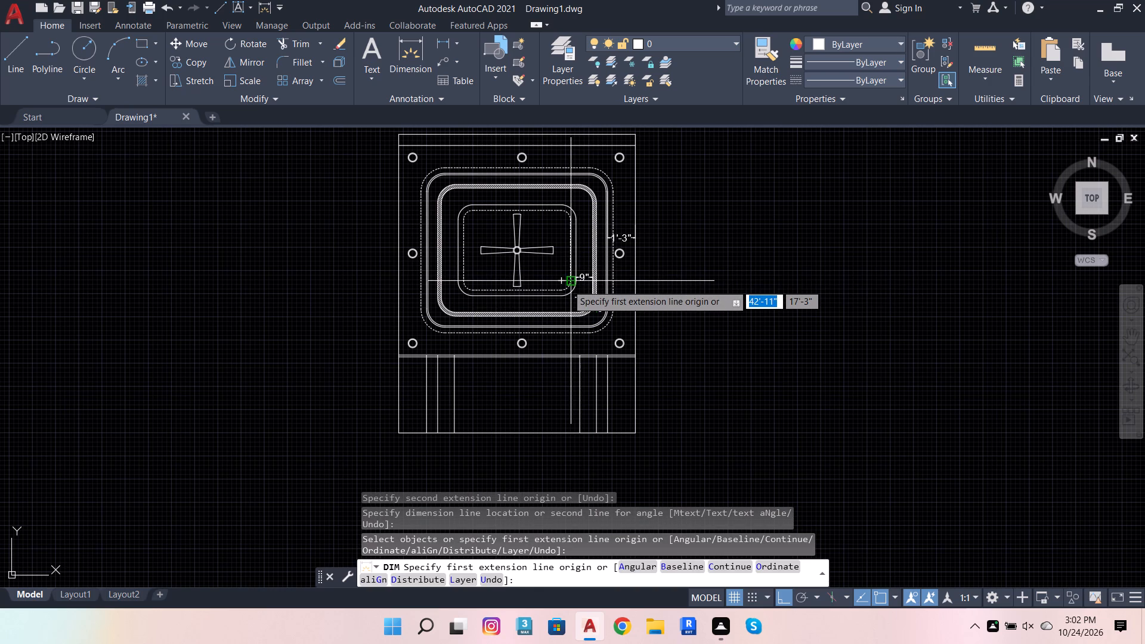
{"action": "scroll", "coordinate": [580, 315], "scroll_direction": "down", "scroll_amount": 1}
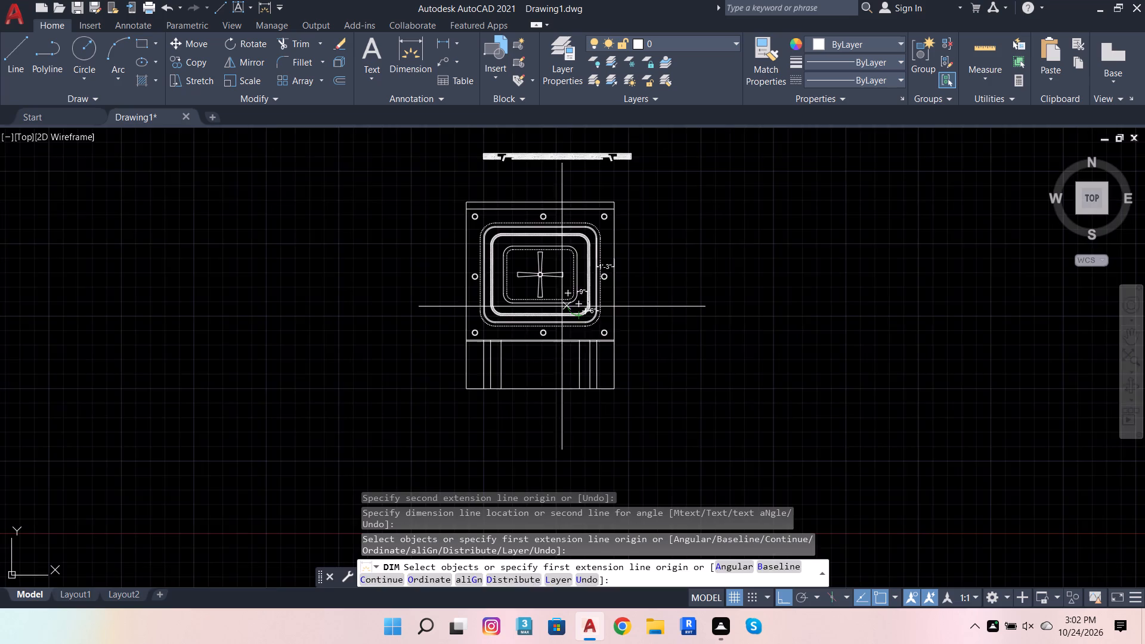
{"action": "scroll", "coordinate": [557, 306], "scroll_direction": "up", "scroll_amount": 4}
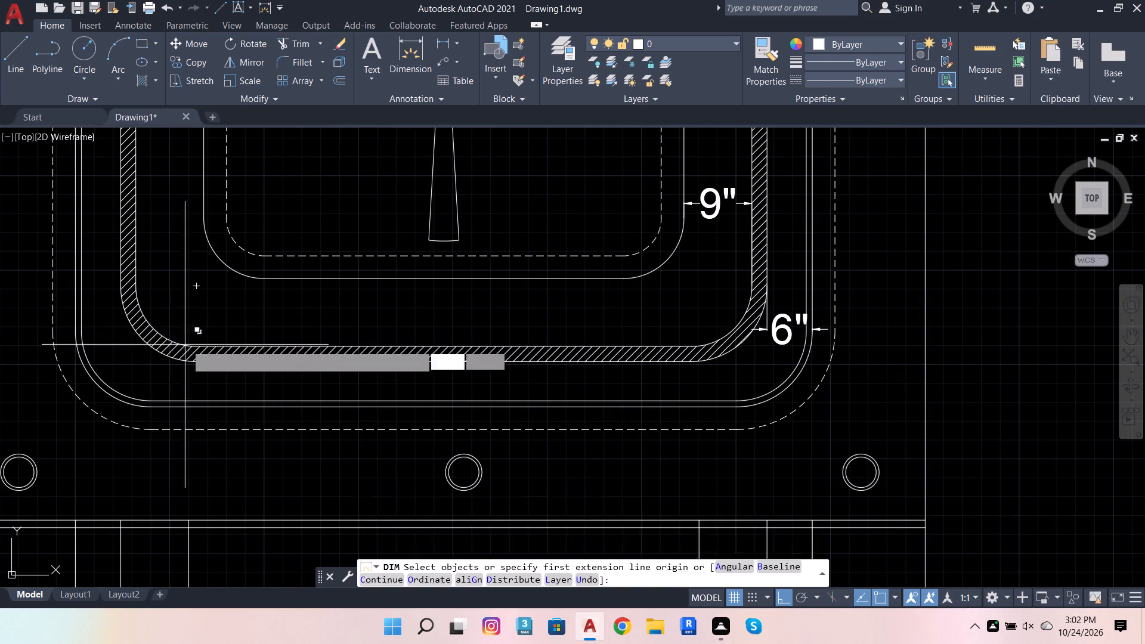
{"action": "left_click", "coordinate": [203, 347]}
{"action": "left_click", "coordinate": [263, 277]}
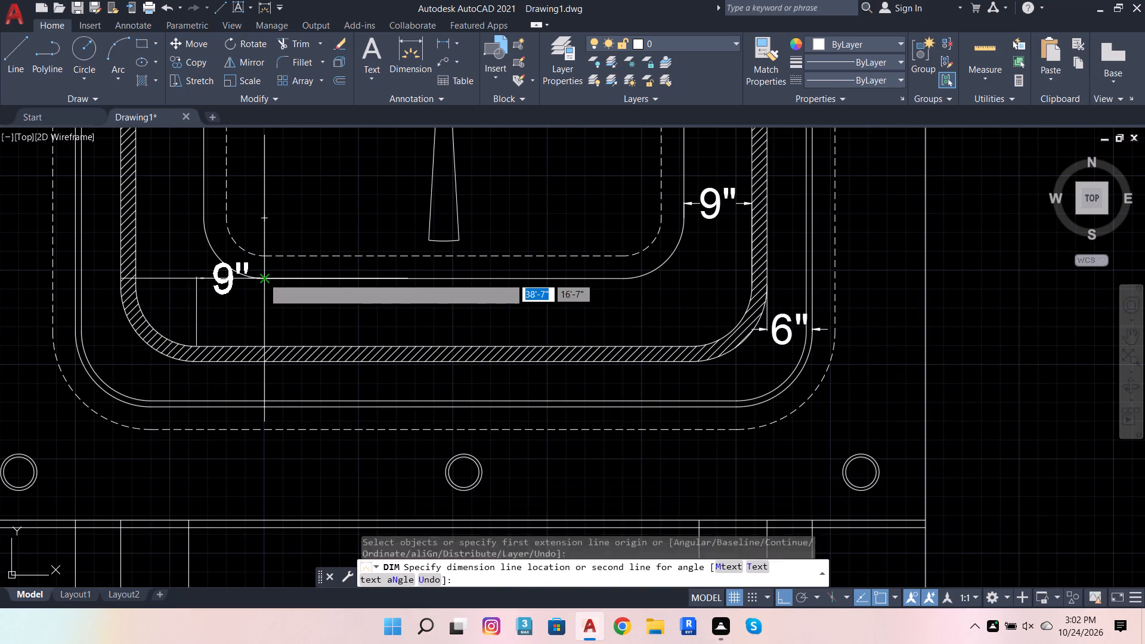
{"action": "left_click", "coordinate": [330, 292]}
{"action": "scroll", "coordinate": [329, 262], "scroll_direction": "down", "scroll_amount": 4}
{"action": "key", "text": "Escape"}
{"action": "key", "text": "Escape"}
{"action": "key", "text": "Escape"}
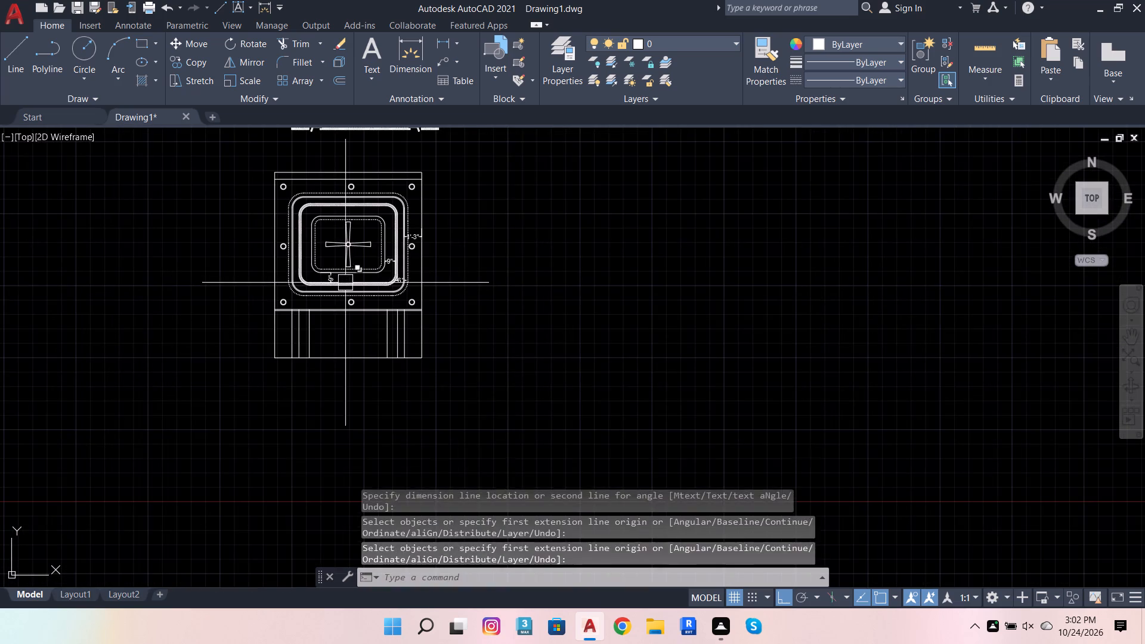
{"action": "scroll", "coordinate": [345, 283], "scroll_direction": "up", "scroll_amount": 3}
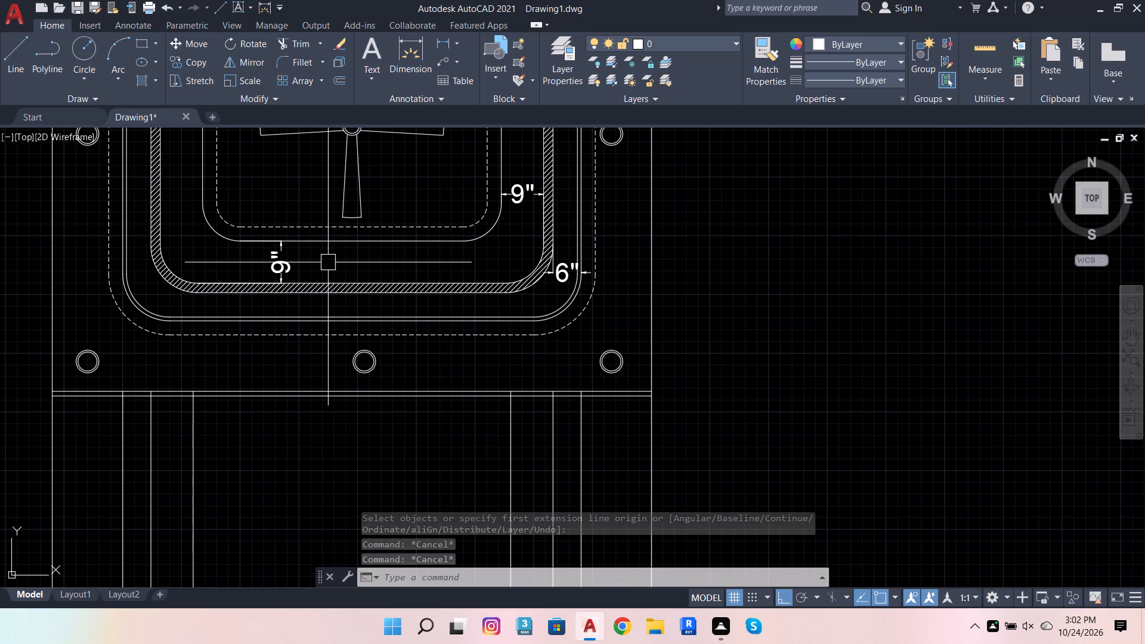
{"action": "key", "text": "Escape"}
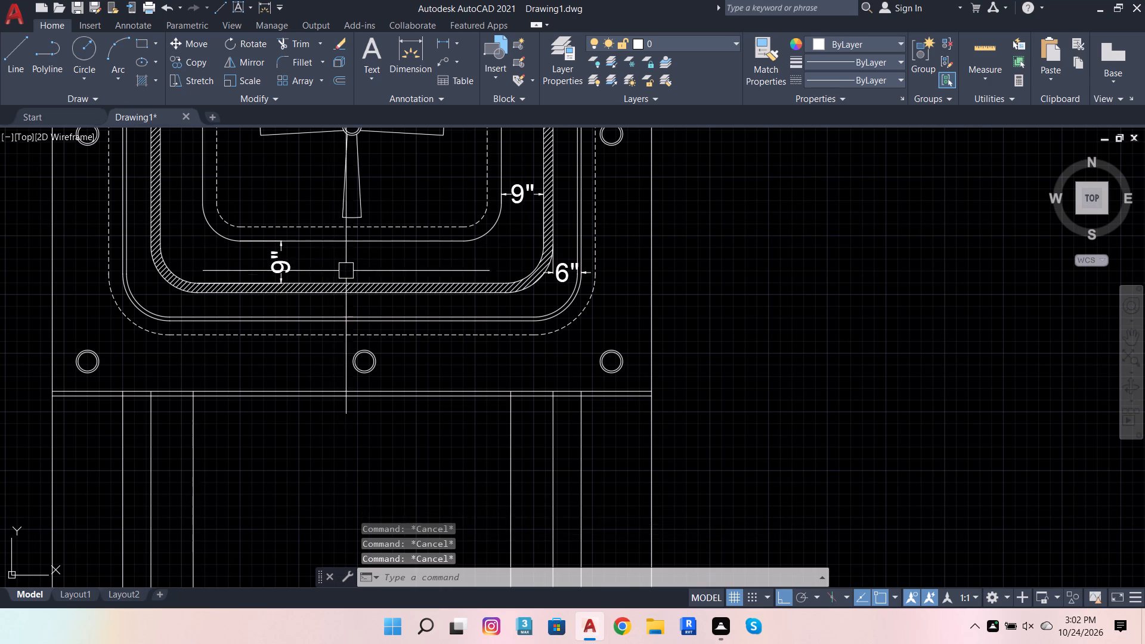
Delete the six vertical lines in the rectangle below the plan.
{"action": "scroll", "coordinate": [351, 285], "scroll_direction": "down", "scroll_amount": 3}
{"action": "scroll", "coordinate": [363, 342], "scroll_direction": "up", "scroll_amount": 2}
{"action": "left_click", "coordinate": [500, 339]}
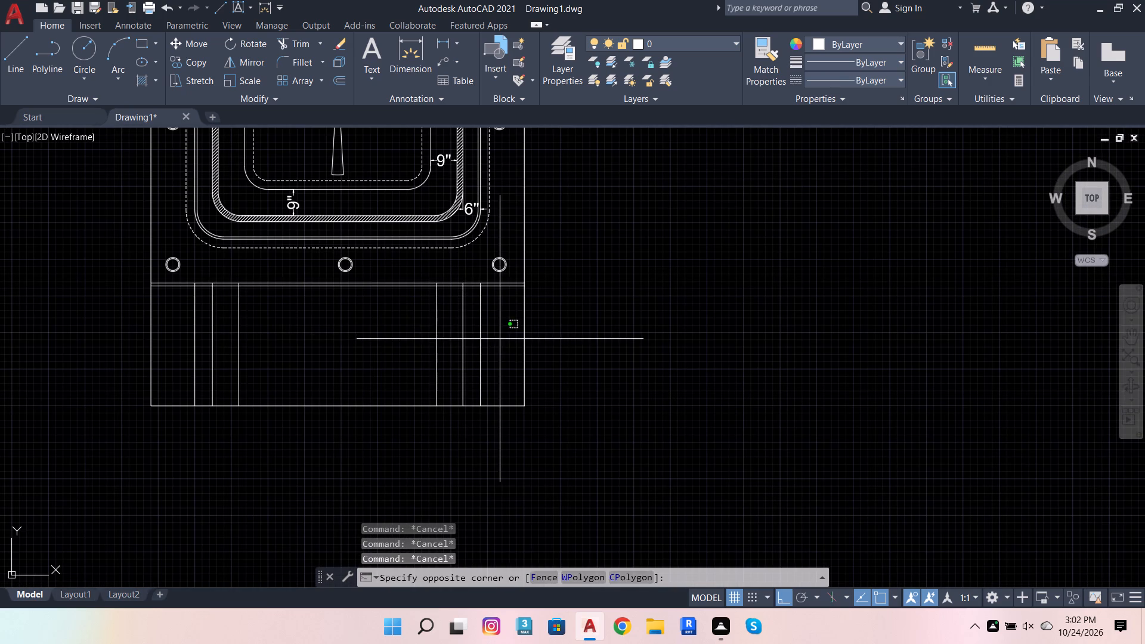
{"action": "left_click", "coordinate": [187, 323]}
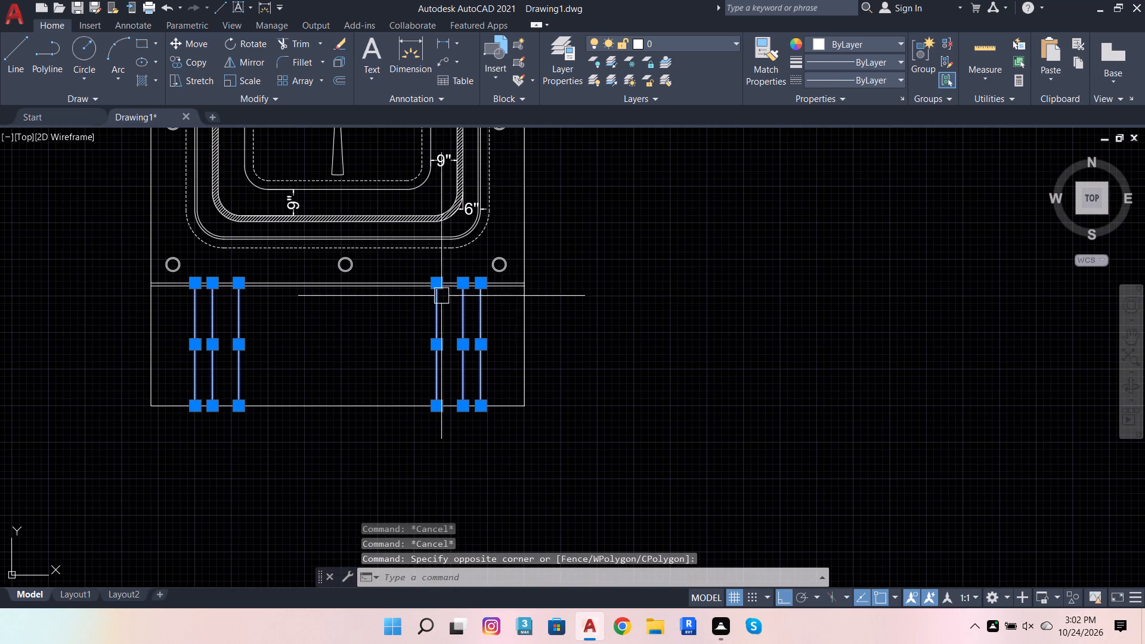
{"action": "key", "text": "shift+Delete"}
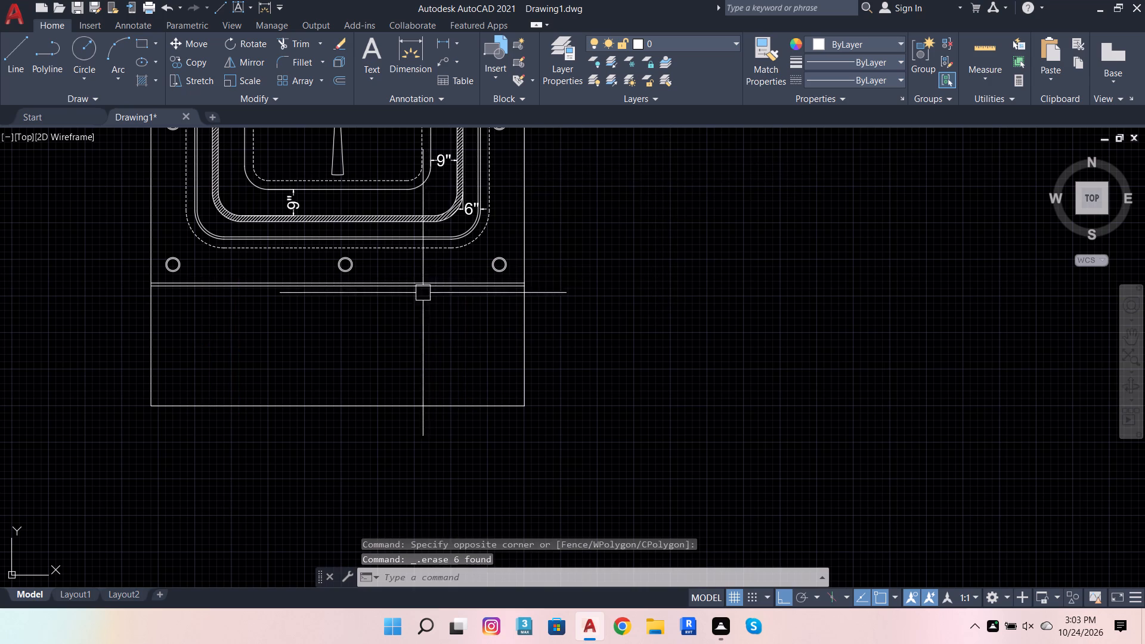
Offset the four edges of the rectangle below the plan 9" inward.
{"action": "scroll", "coordinate": [414, 308], "scroll_direction": "up", "scroll_amount": 2}
{"action": "left_click", "coordinate": [419, 255]}
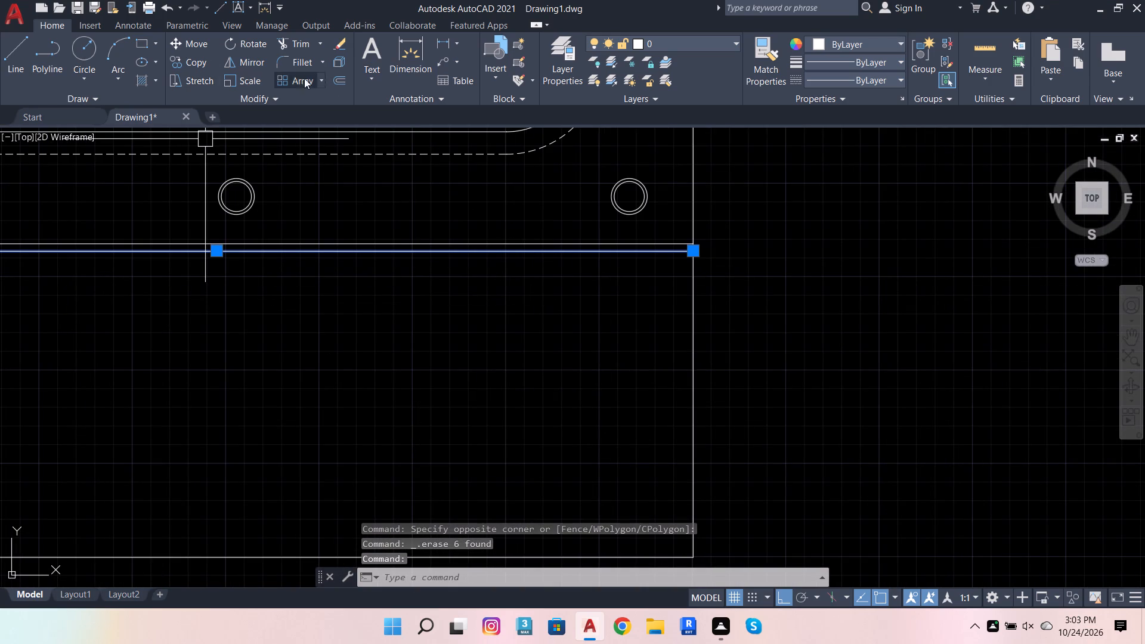
{"action": "left_click", "coordinate": [336, 79]}
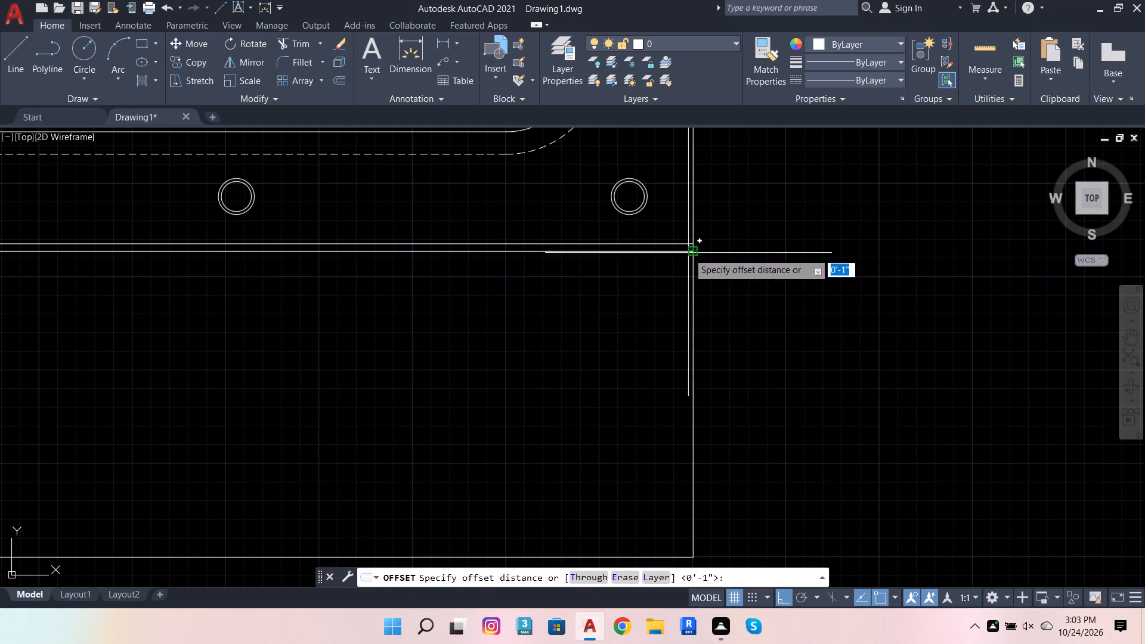
{"action": "left_click", "coordinate": [690, 253]}
{"action": "key", "text": "9"}
{"action": "key", "text": "Return"}
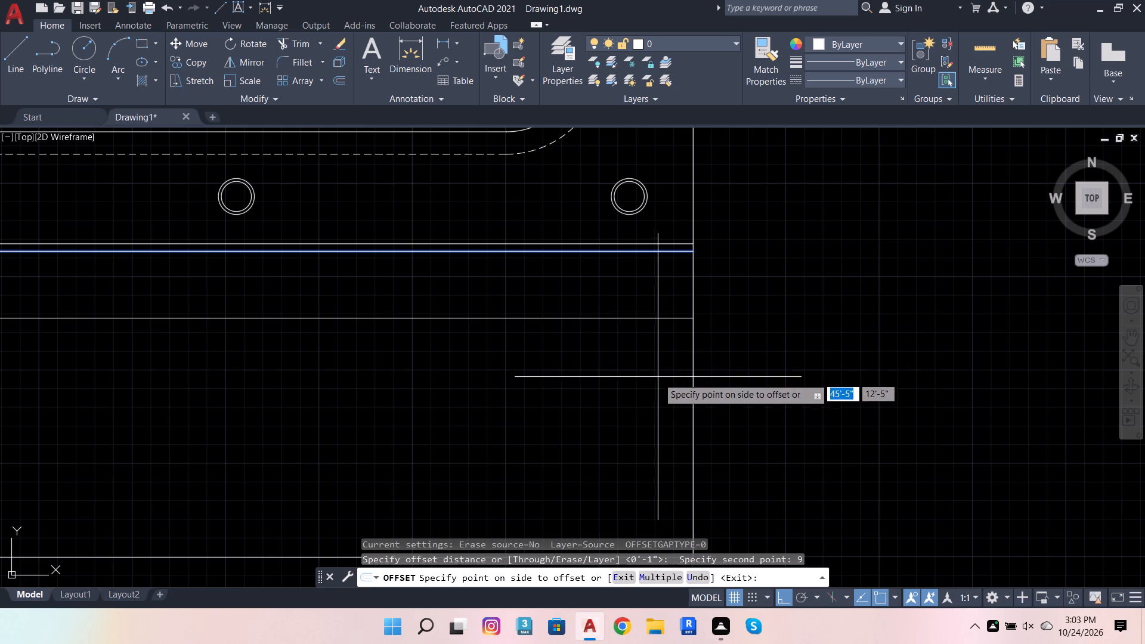
{"action": "left_click", "coordinate": [666, 397]}
{"action": "left_click", "coordinate": [700, 399]}
{"action": "left_click", "coordinate": [502, 424]}
{"action": "scroll", "coordinate": [686, 392], "scroll_direction": "down", "scroll_amount": 3}
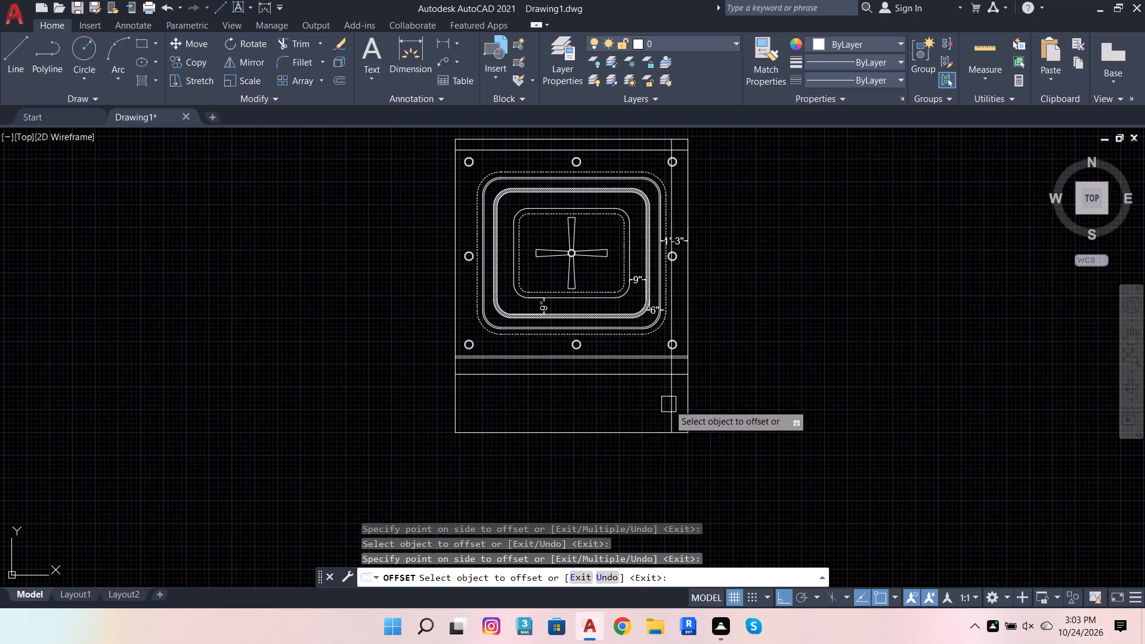
{"action": "left_click", "coordinate": [562, 435]}
{"action": "left_click", "coordinate": [549, 403]}
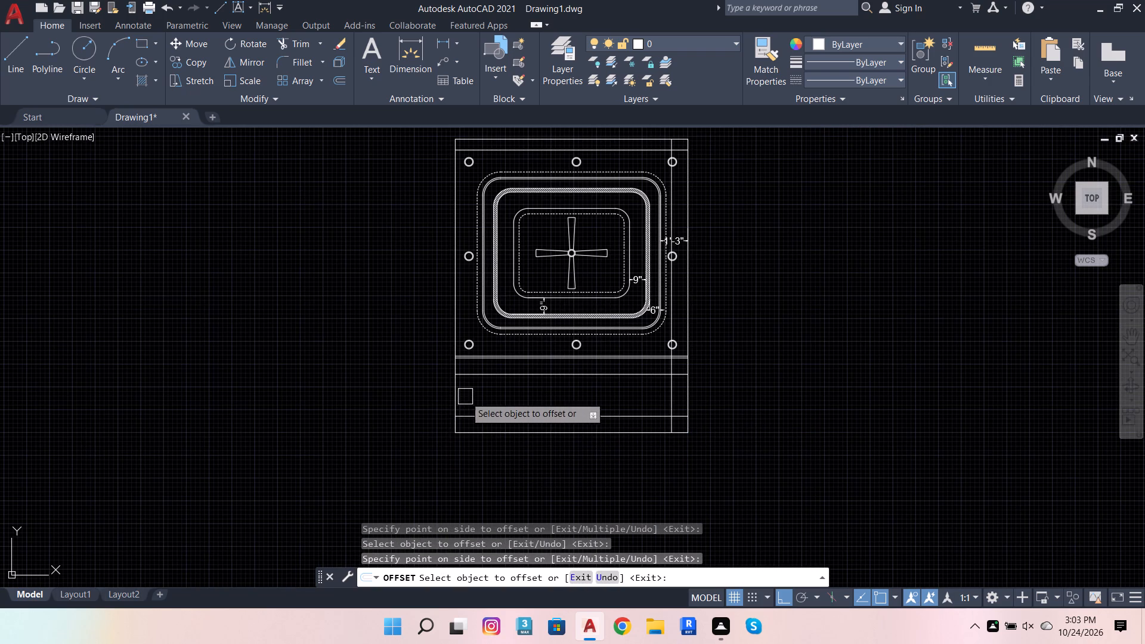
{"action": "left_click_drag", "start_coordinate": [453, 396], "coordinate": [482, 406]}
{"action": "left_click", "coordinate": [510, 405]}
{"action": "key", "text": "Escape"}
Trim the two vertical offset lines where they cross the narrow gap between the plan and the lower rectangle.
{"action": "scroll", "coordinate": [481, 366], "scroll_direction": "up", "scroll_amount": 3}
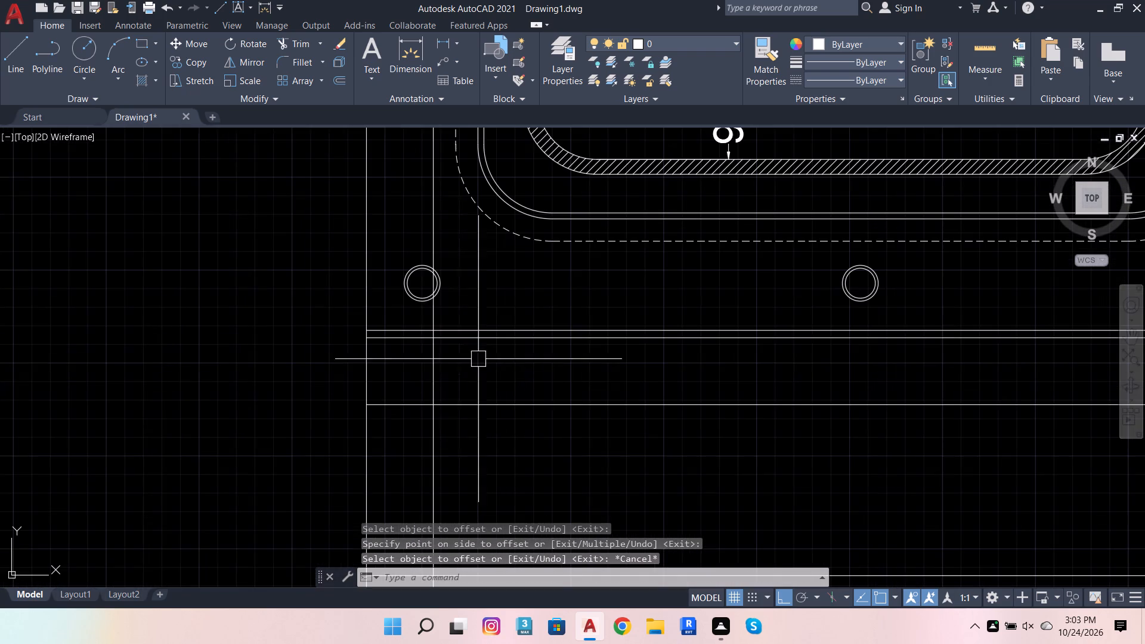
{"action": "left_click", "coordinate": [290, 36]}
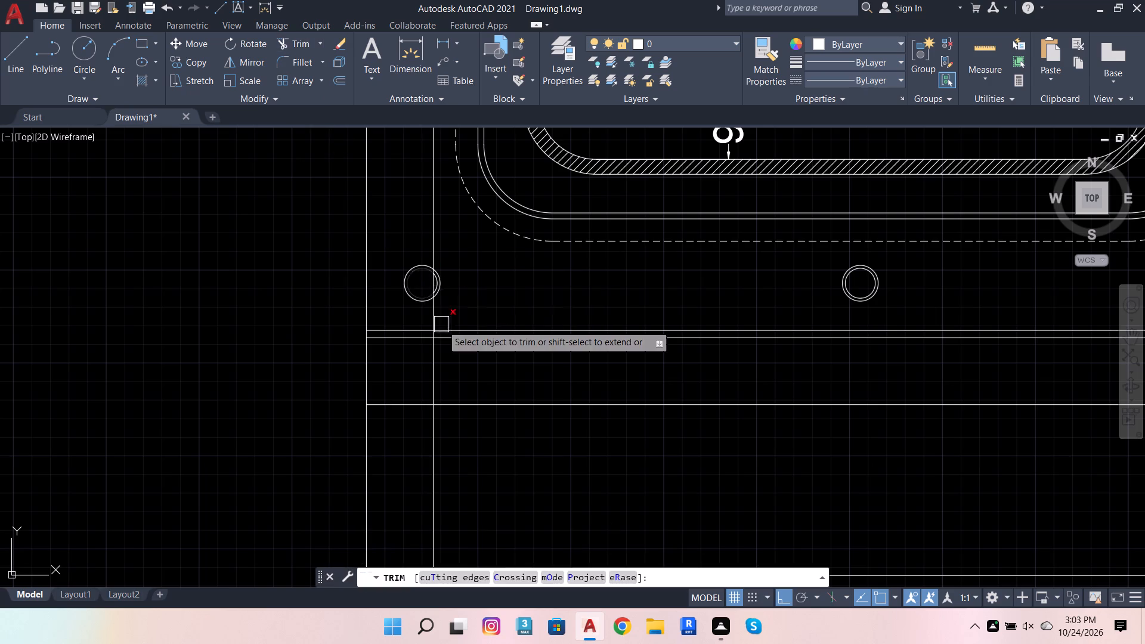
{"action": "scroll", "coordinate": [442, 326], "scroll_direction": "up", "scroll_amount": 4}
{"action": "left_click", "coordinate": [364, 382]}
{"action": "scroll", "coordinate": [0, 328], "scroll_direction": "down", "scroll_amount": 4}
{"action": "scroll", "coordinate": [234, 345], "scroll_direction": "down", "scroll_amount": 2}
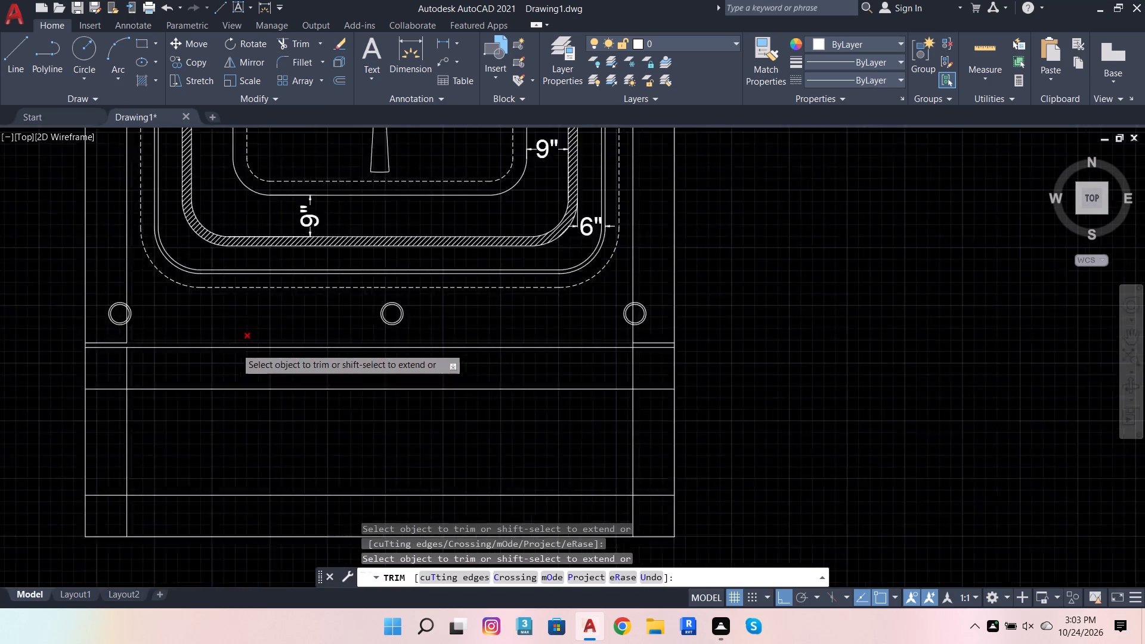
{"action": "scroll", "coordinate": [494, 349], "scroll_direction": "up", "scroll_amount": 7}
{"action": "left_click", "coordinate": [422, 351]}
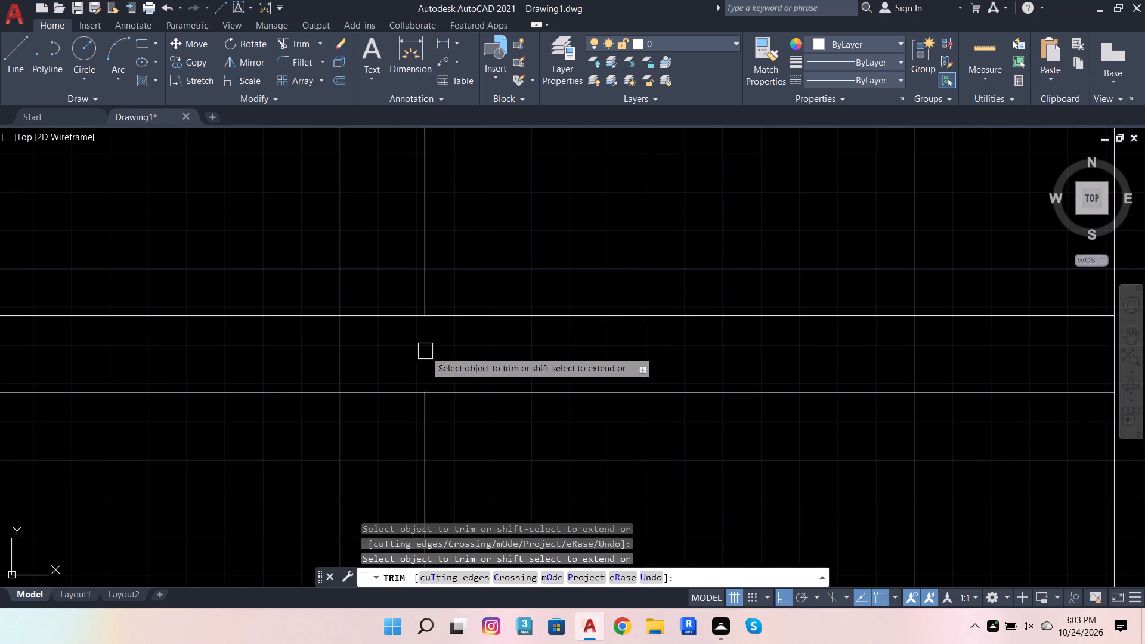
{"action": "scroll", "coordinate": [508, 366], "scroll_direction": "down", "scroll_amount": 4}
{"action": "key", "text": "Escape"}
Delete the leftover segments of the two vertical offset lines that run through the plan.
{"action": "left_click", "coordinate": [493, 340]}
{"action": "scroll", "coordinate": [545, 387], "scroll_direction": "down", "scroll_amount": 4}
{"action": "scroll", "coordinate": [349, 370], "scroll_direction": "up", "scroll_amount": 2}
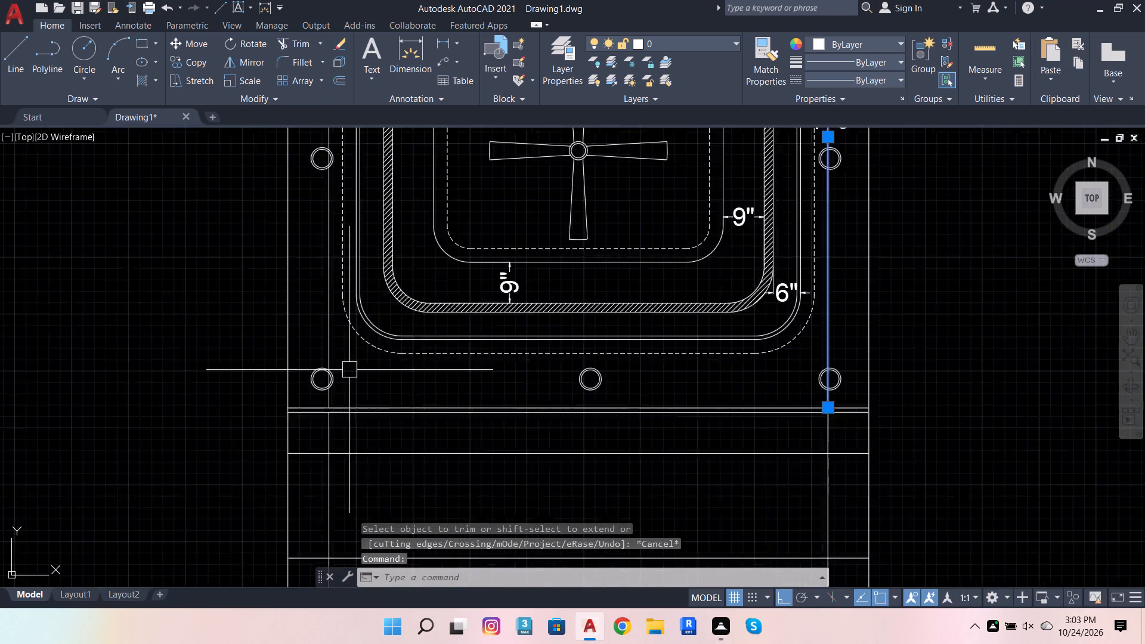
{"action": "scroll", "coordinate": [349, 370], "scroll_direction": "up", "scroll_amount": 1}
{"action": "left_click", "coordinate": [298, 342]}
{"action": "left_click", "coordinate": [330, 330]}
{"action": "left_click", "coordinate": [337, 326]}
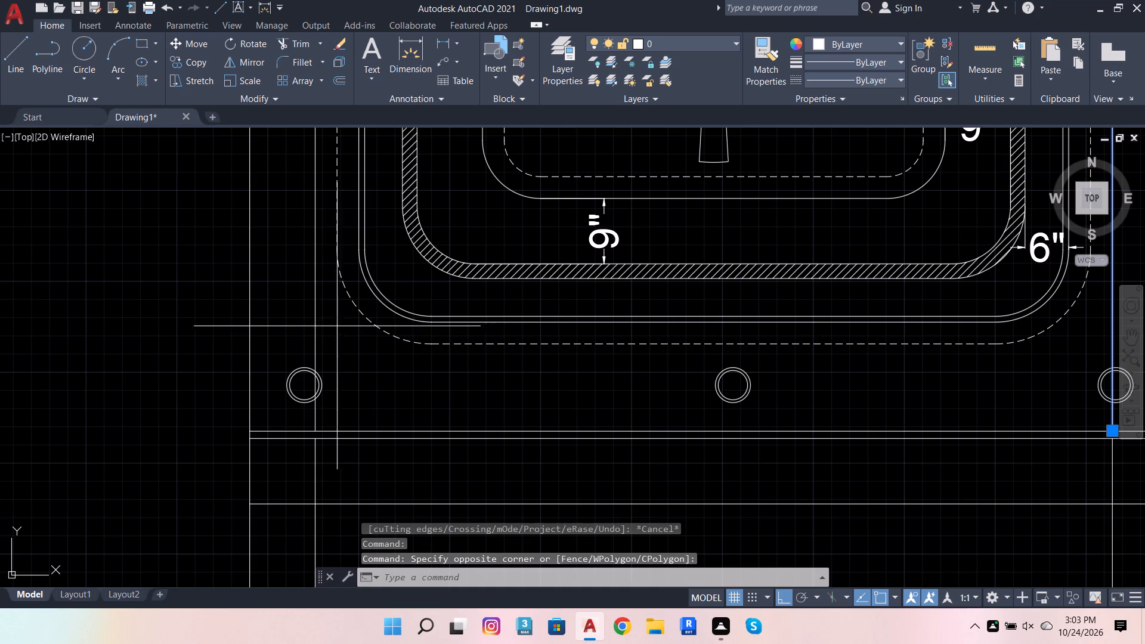
{"action": "left_click", "coordinate": [297, 286]}
{"action": "scroll", "coordinate": [343, 347], "scroll_direction": "down", "scroll_amount": 4}
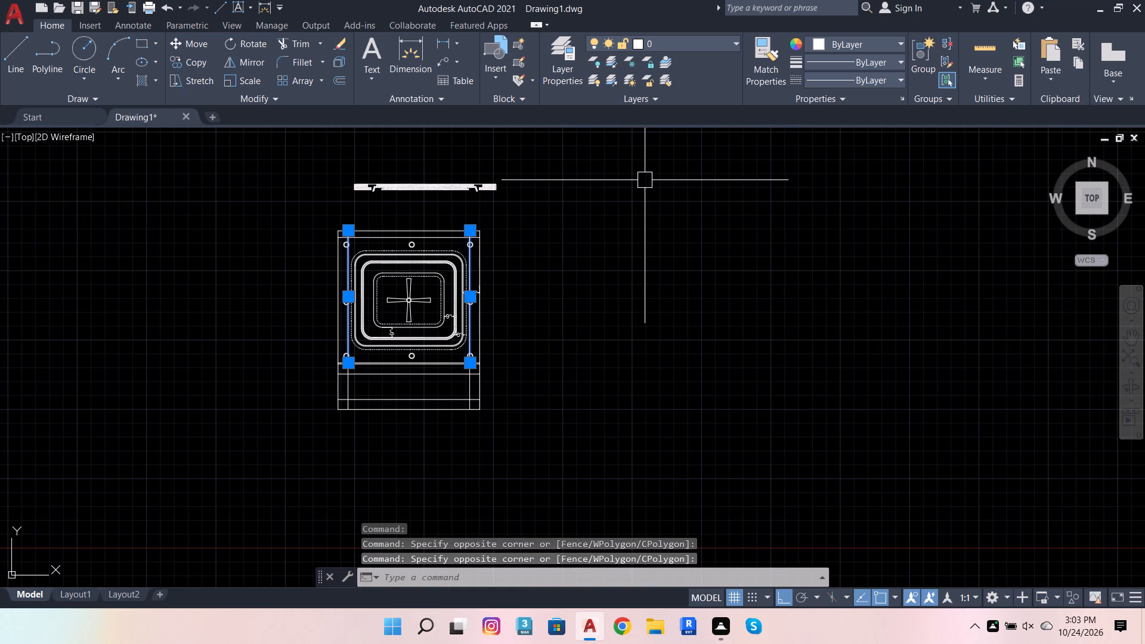
{"action": "key", "text": "shift+Delete"}
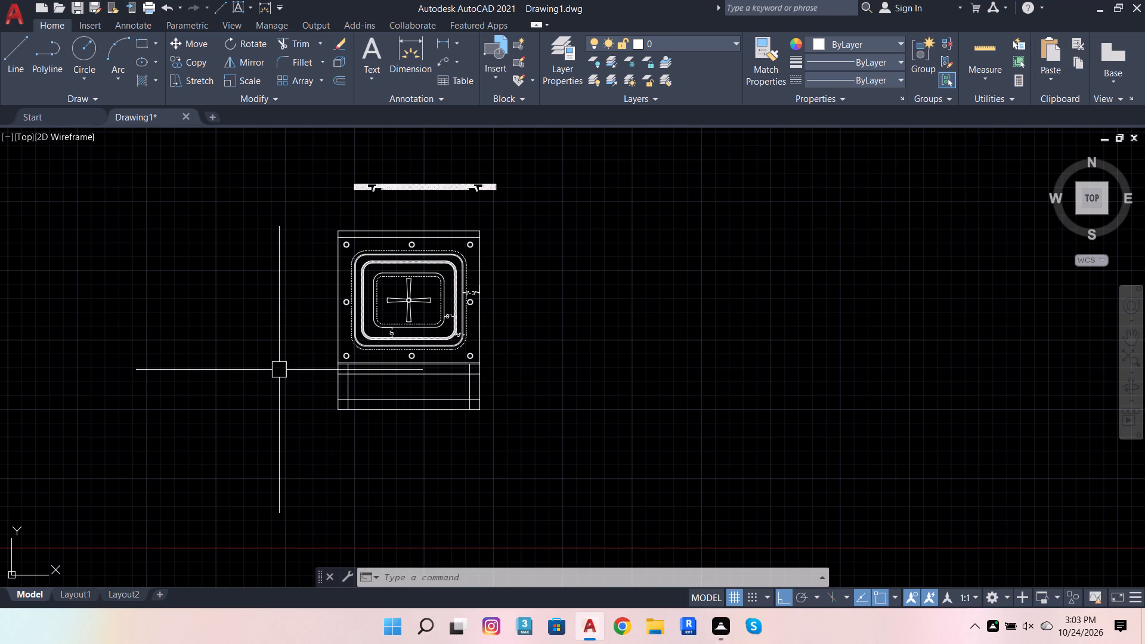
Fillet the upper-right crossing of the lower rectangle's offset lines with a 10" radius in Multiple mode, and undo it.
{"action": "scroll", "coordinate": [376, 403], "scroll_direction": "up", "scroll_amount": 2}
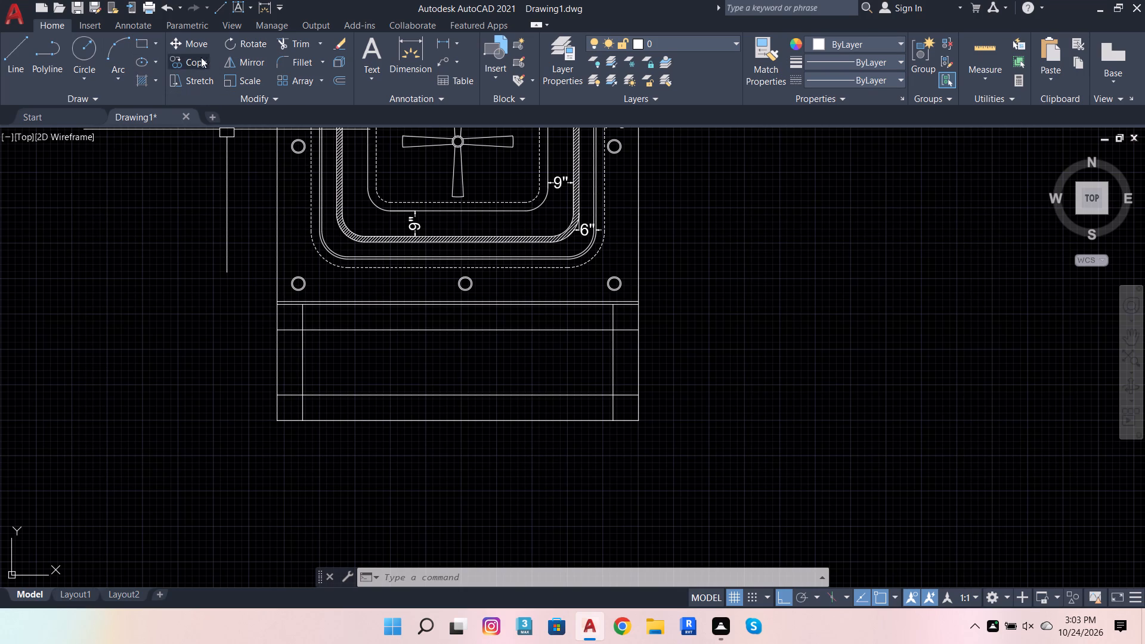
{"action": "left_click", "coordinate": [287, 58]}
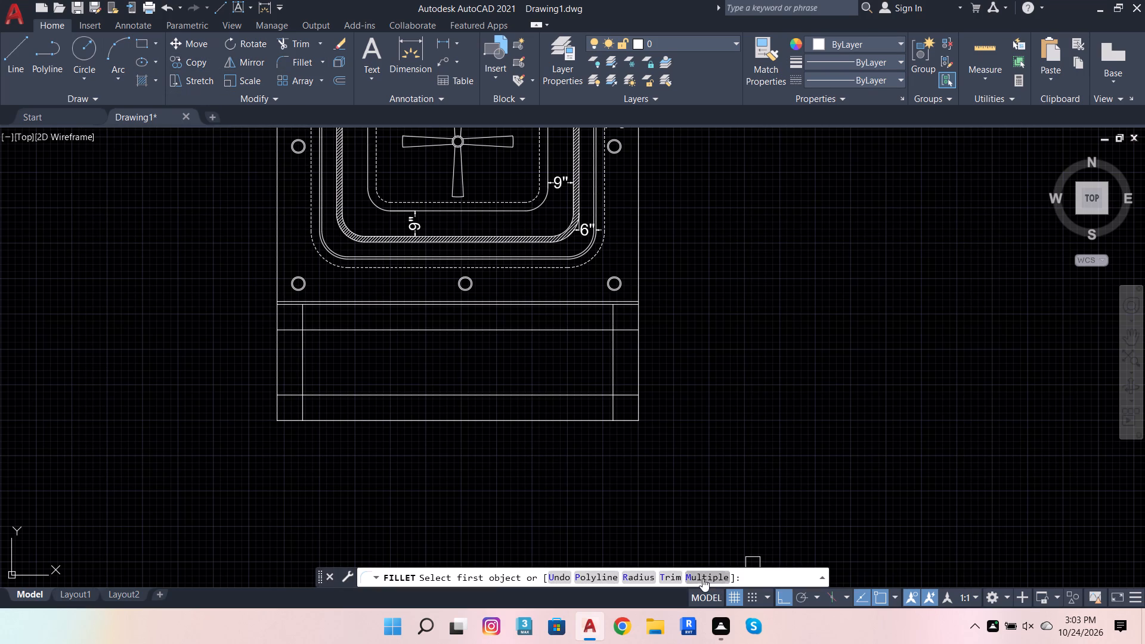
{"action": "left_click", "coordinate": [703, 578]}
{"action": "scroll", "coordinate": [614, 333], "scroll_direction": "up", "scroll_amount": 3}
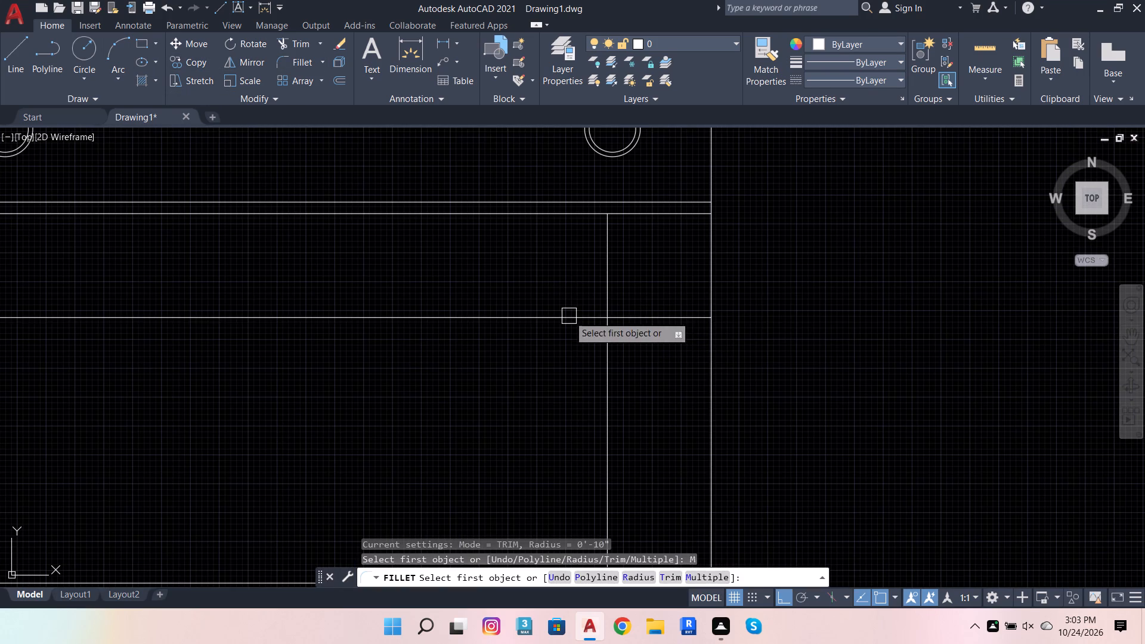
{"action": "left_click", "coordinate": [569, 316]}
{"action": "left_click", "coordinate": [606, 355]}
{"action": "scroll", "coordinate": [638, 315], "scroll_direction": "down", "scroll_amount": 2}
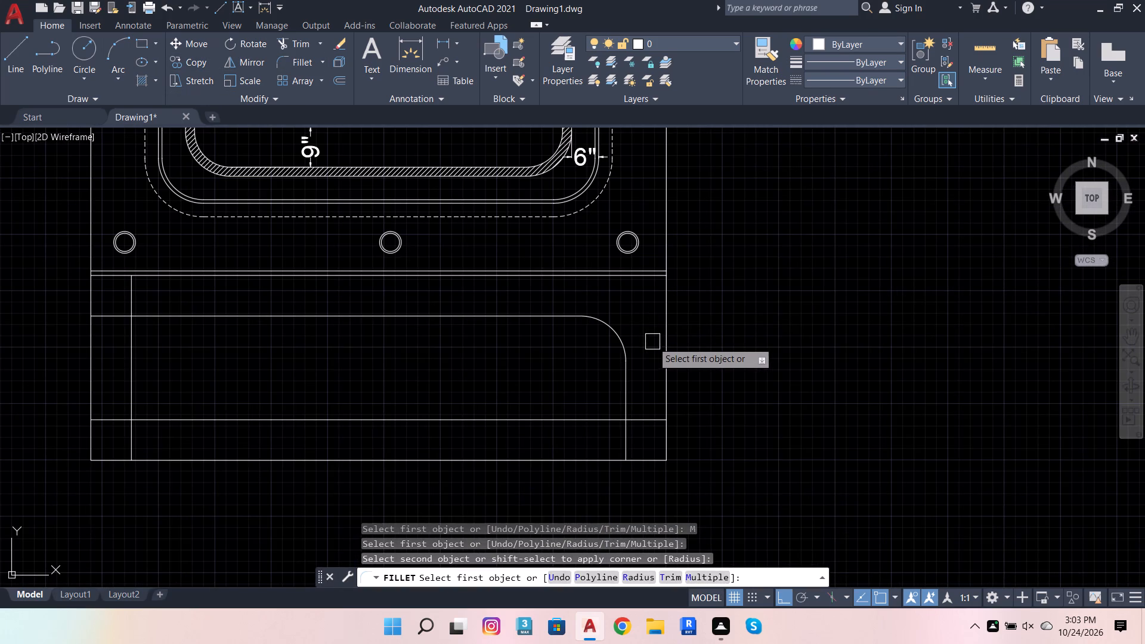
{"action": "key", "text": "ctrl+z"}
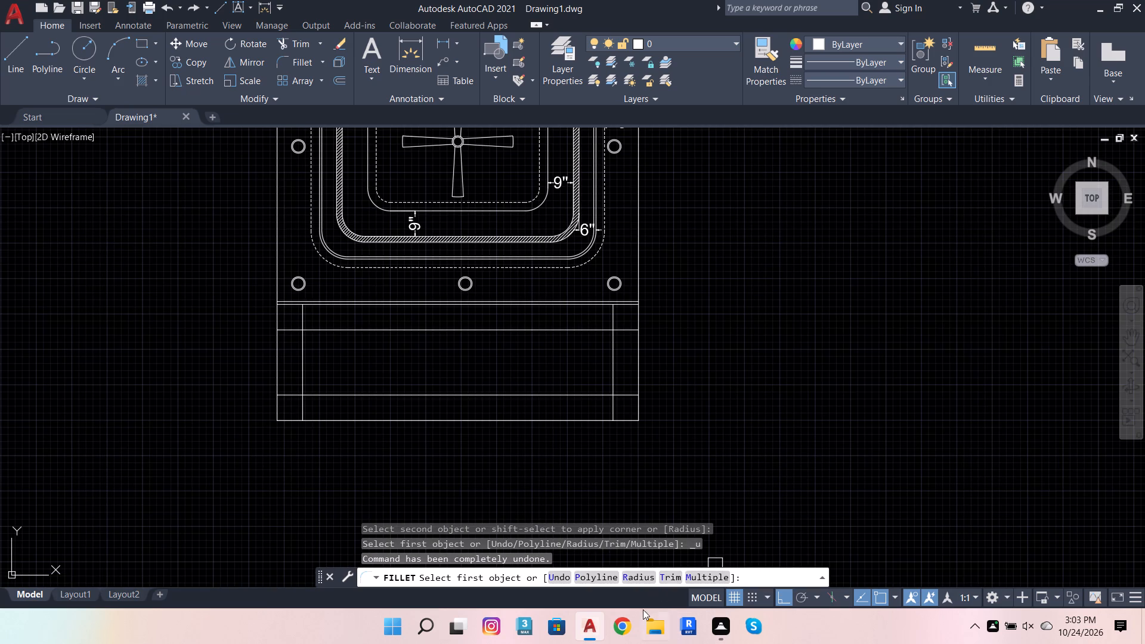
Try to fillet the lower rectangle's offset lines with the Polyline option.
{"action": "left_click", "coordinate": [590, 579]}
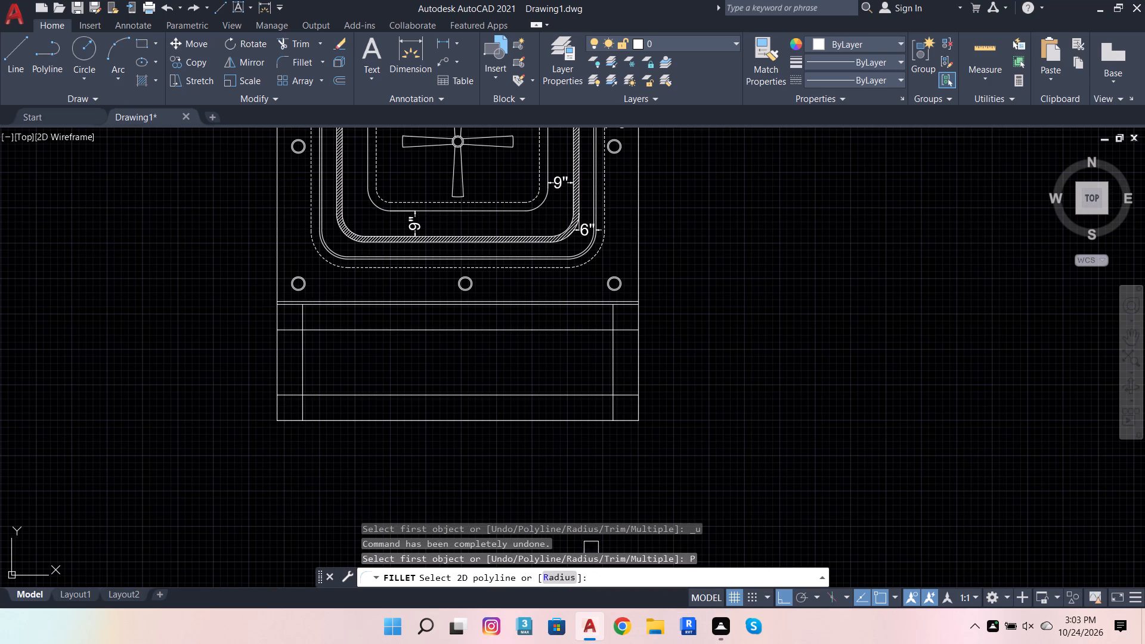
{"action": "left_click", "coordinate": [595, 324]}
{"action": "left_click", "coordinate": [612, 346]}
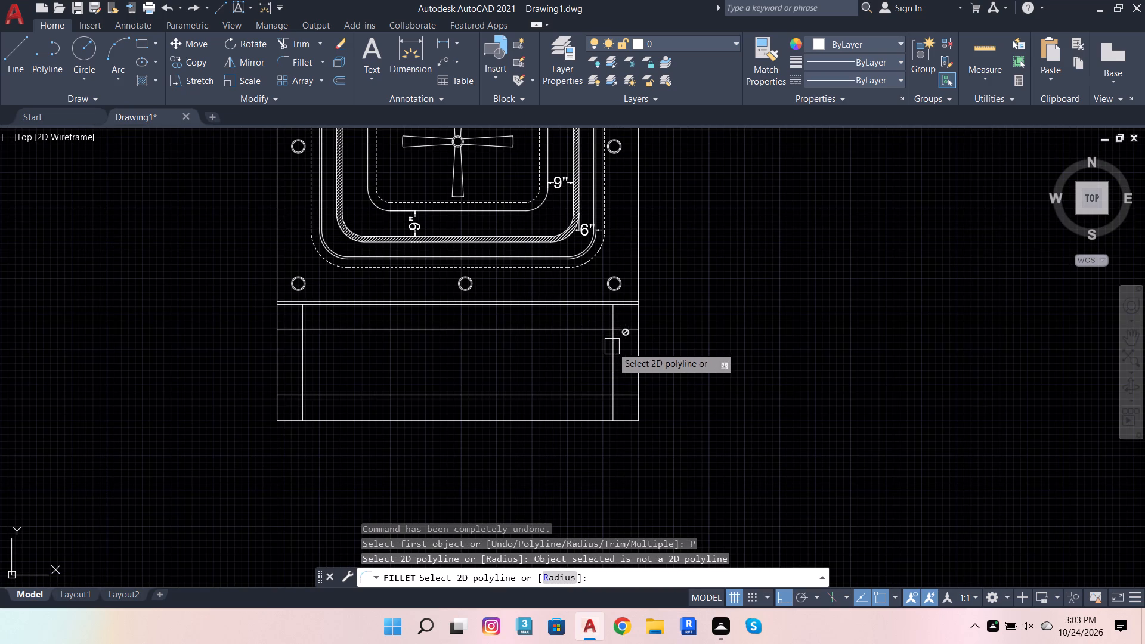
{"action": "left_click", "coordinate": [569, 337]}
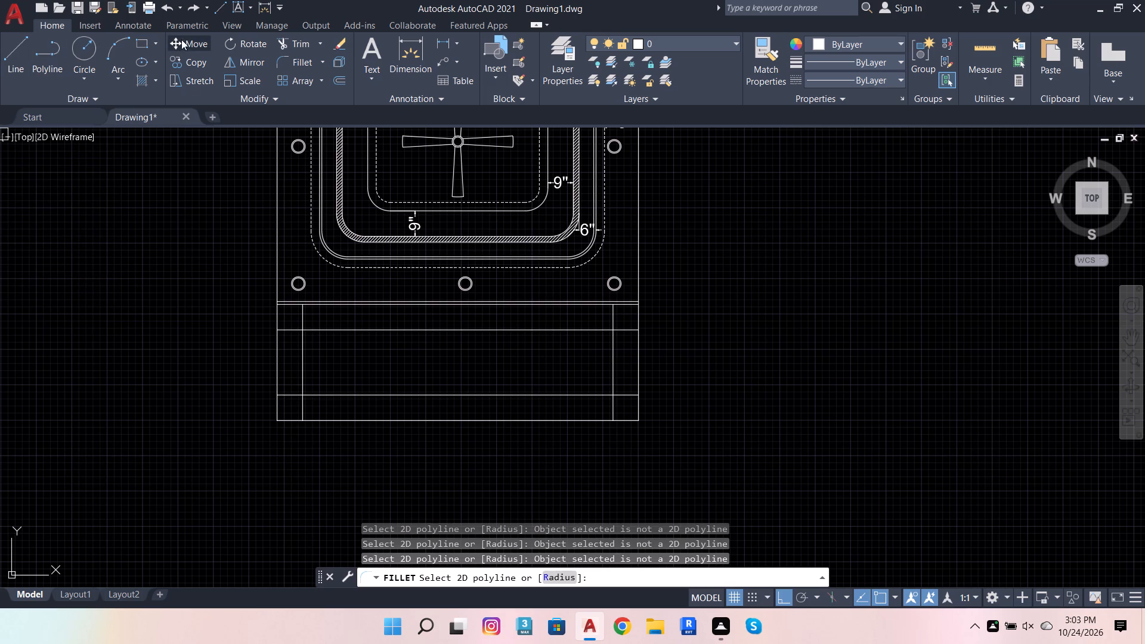
Trim the overhanging ends of the offset lines at all four corners to leave a clean inner rectangle.
{"action": "left_click", "coordinate": [289, 44]}
{"action": "scroll", "coordinate": [607, 333], "scroll_direction": "up", "scroll_amount": 4}
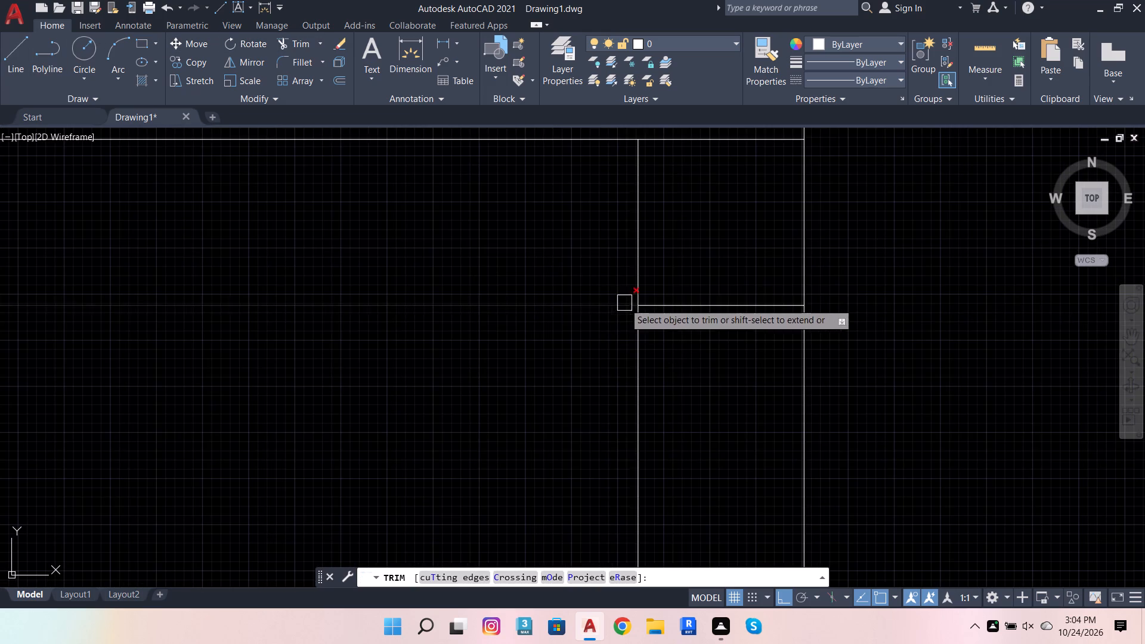
{"action": "left_click", "coordinate": [621, 270]}
{"action": "left_click", "coordinate": [697, 333]}
{"action": "scroll", "coordinate": [723, 287], "scroll_direction": "down", "scroll_amount": 6}
{"action": "scroll", "coordinate": [729, 319], "scroll_direction": "up", "scroll_amount": 6}
{"action": "left_click", "coordinate": [707, 309]}
{"action": "left_click", "coordinate": [550, 436]}
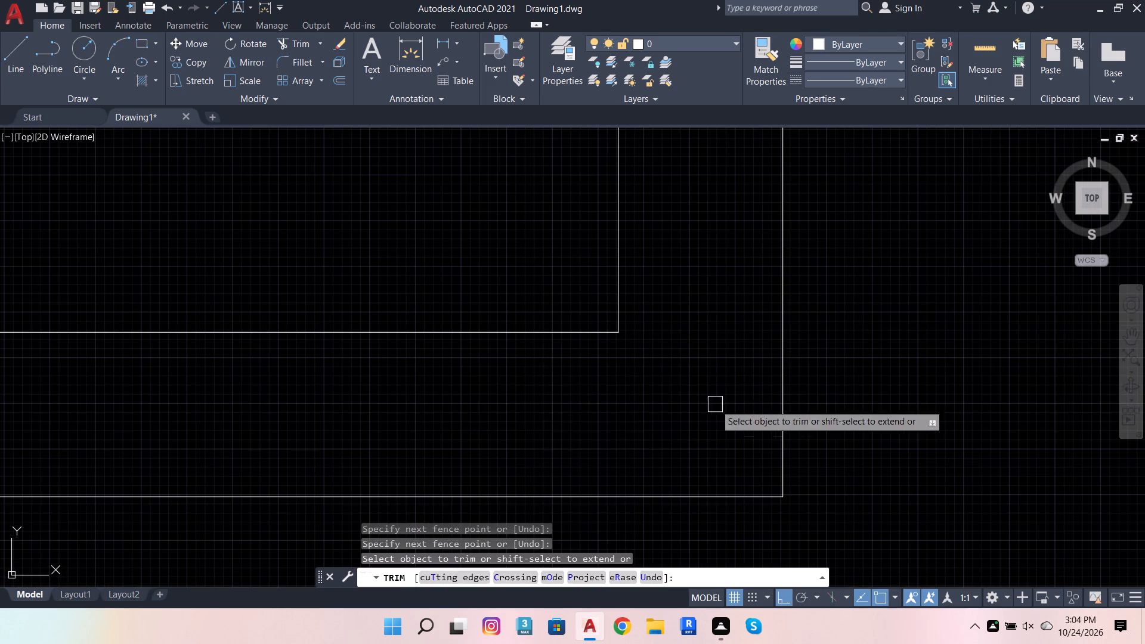
{"action": "scroll", "coordinate": [810, 418], "scroll_direction": "down", "scroll_amount": 5}
{"action": "scroll", "coordinate": [660, 428], "scroll_direction": "up", "scroll_amount": 3}
{"action": "left_click", "coordinate": [460, 402]}
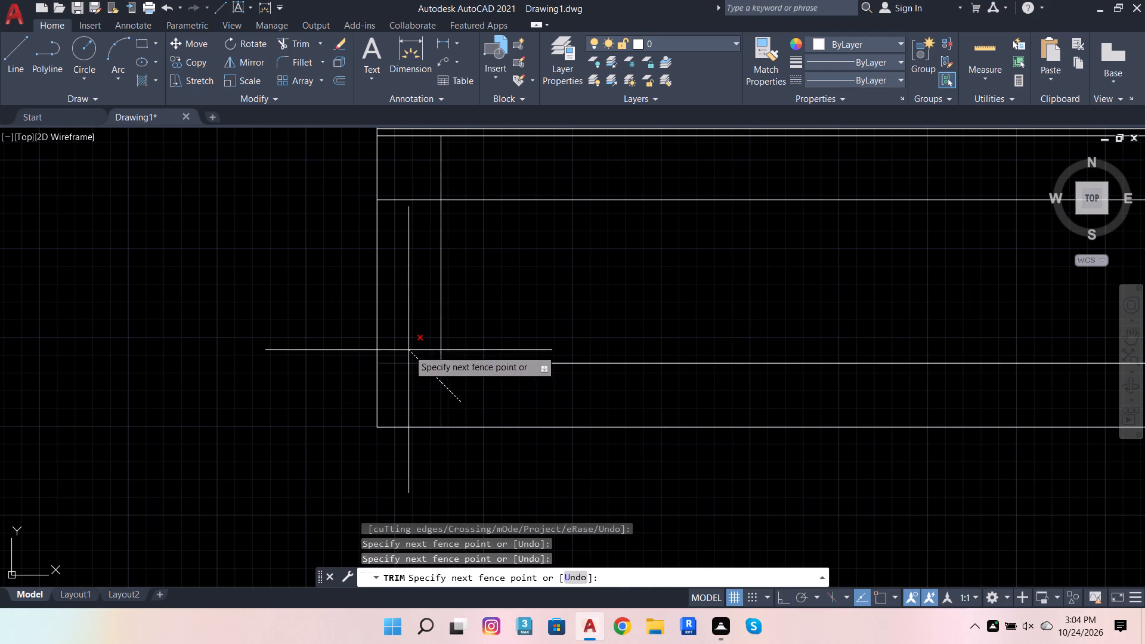
{"action": "left_click", "coordinate": [409, 350]}
{"action": "left_click", "coordinate": [464, 169]}
{"action": "left_click", "coordinate": [409, 207]}
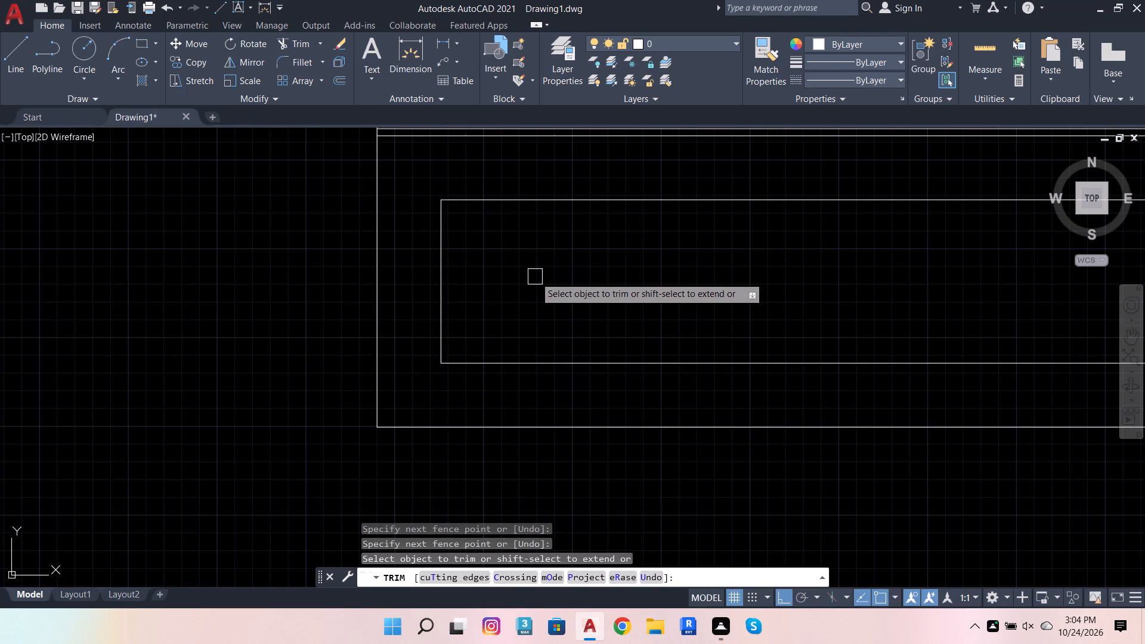
{"action": "key", "text": "Escape"}
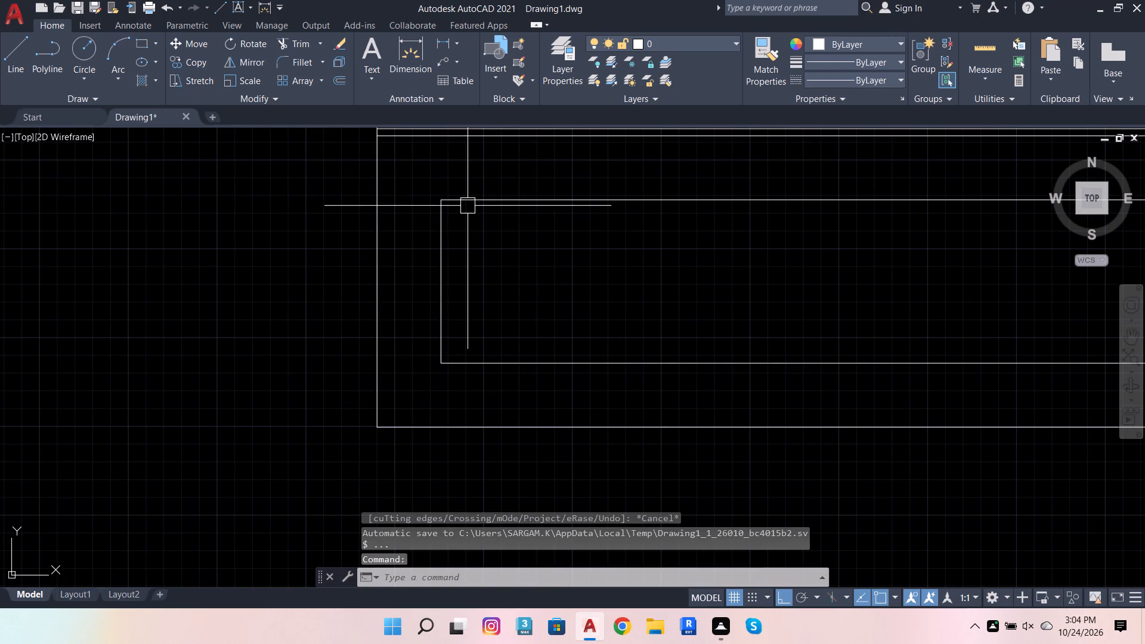
Join the four lines of the inner rectangle into one polyline.
{"action": "scroll", "coordinate": [432, 277], "scroll_direction": "down", "scroll_amount": 2}
{"action": "scroll", "coordinate": [435, 245], "scroll_direction": "up", "scroll_amount": 1}
{"action": "left_click", "coordinate": [426, 237]}
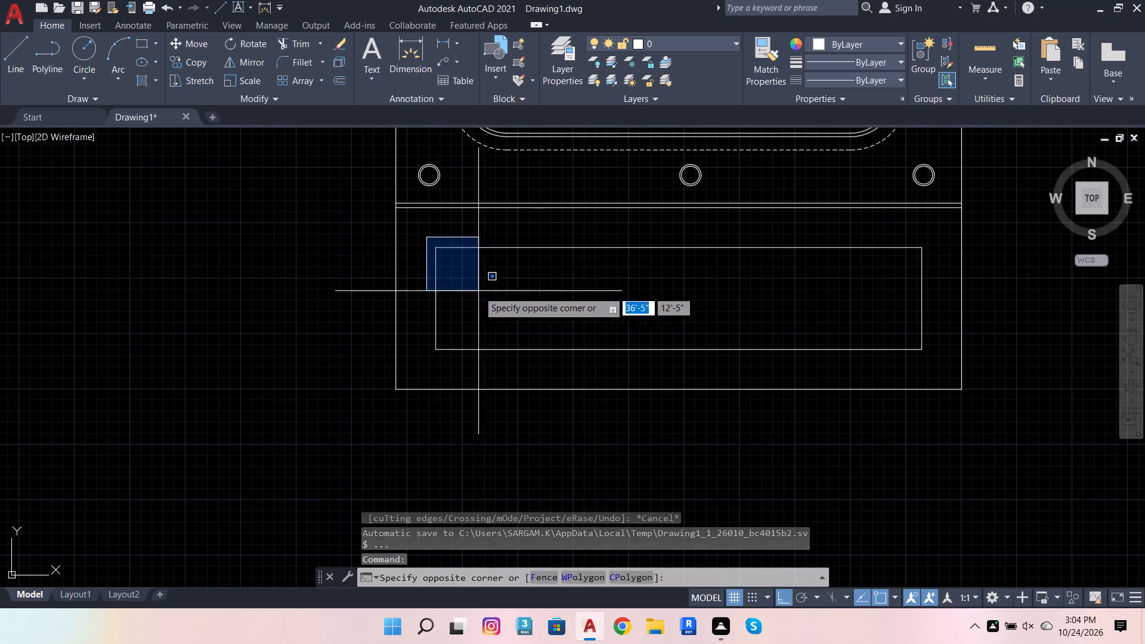
{"action": "left_click", "coordinate": [929, 363]}
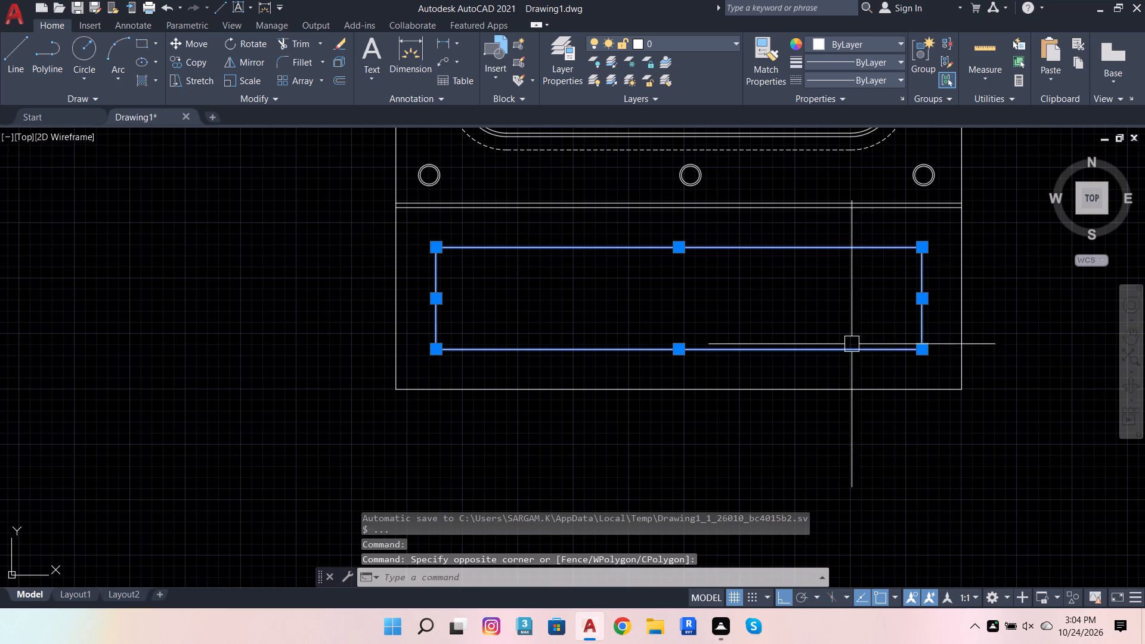
{"action": "key", "text": "j"}
{"action": "key", "text": "Return"}
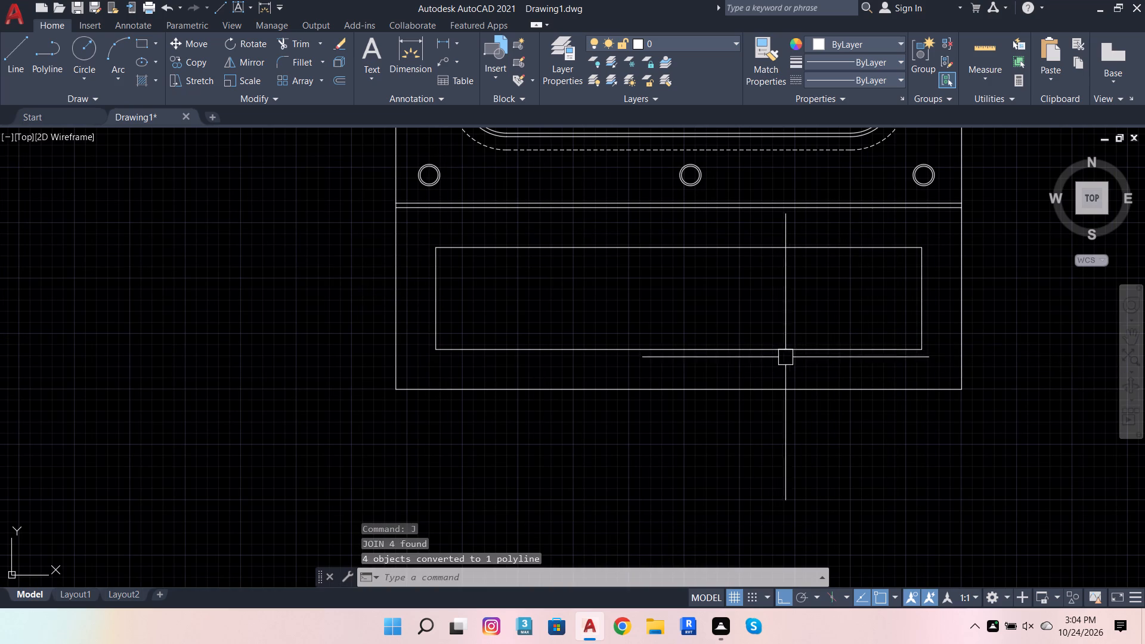
Offset the joined inner rectangle 0.8" inward.
{"action": "left_click", "coordinate": [785, 357]}
{"action": "left_click", "coordinate": [336, 77]}
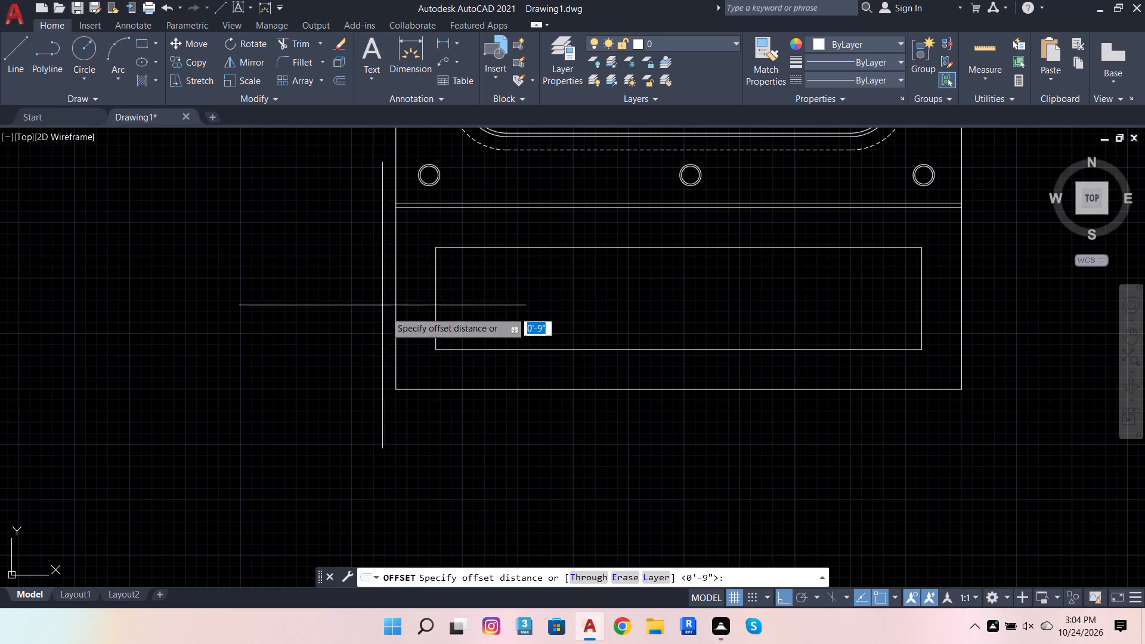
{"action": "left_click", "coordinate": [431, 349]}
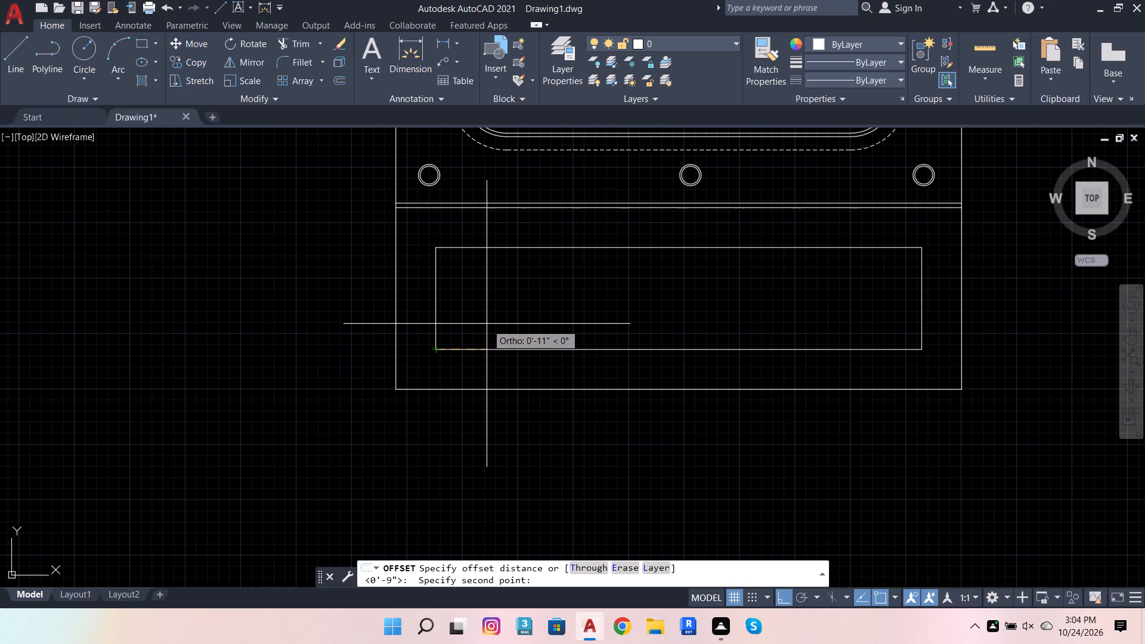
{"action": "key", "text": "period"}
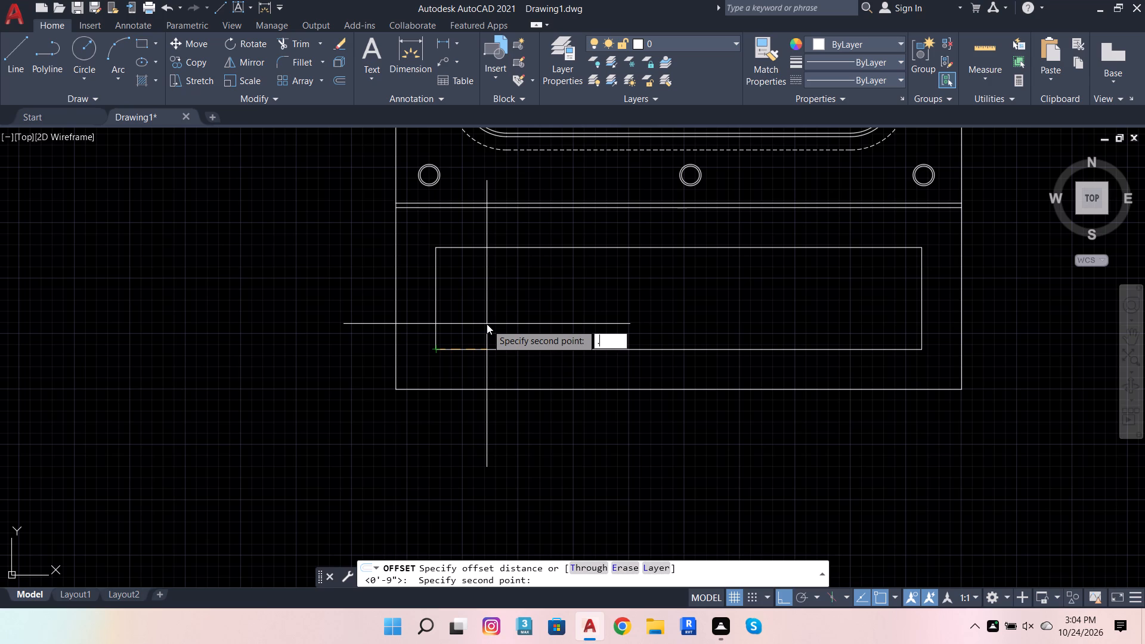
{"action": "key", "text": "8"}
{"action": "key", "text": "Return"}
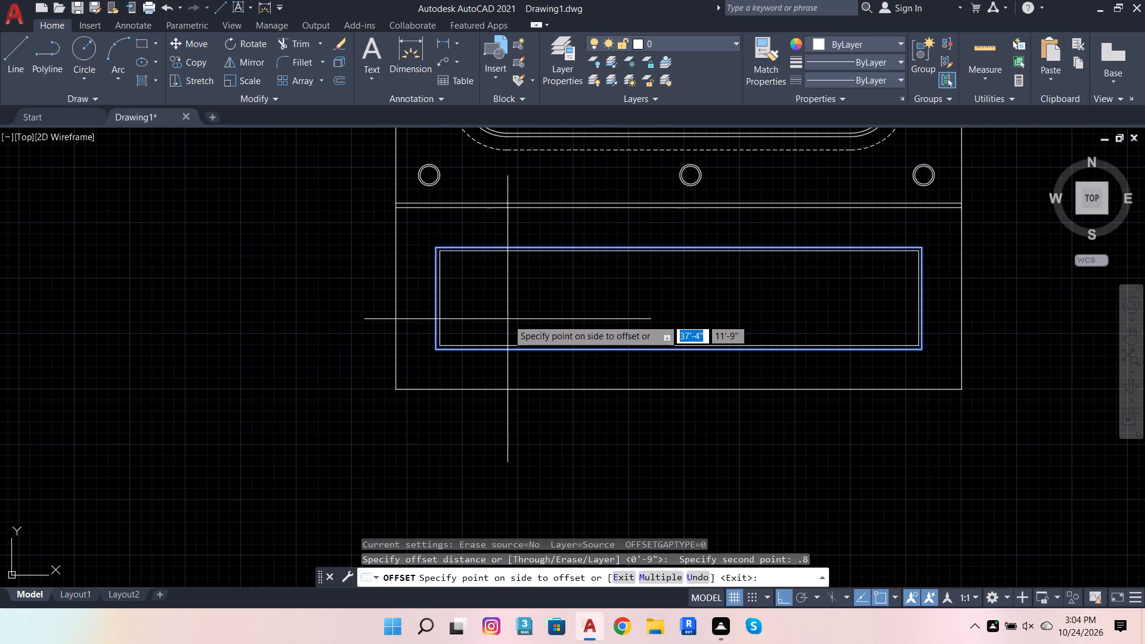
{"action": "left_click", "coordinate": [507, 319]}
{"action": "key", "text": "Escape"}
Hatch the narrow band between the lower view's two nested inner rectangles with a solid white (255,255,255) fill.
{"action": "scroll", "coordinate": [532, 221], "scroll_direction": "up", "scroll_amount": 2}
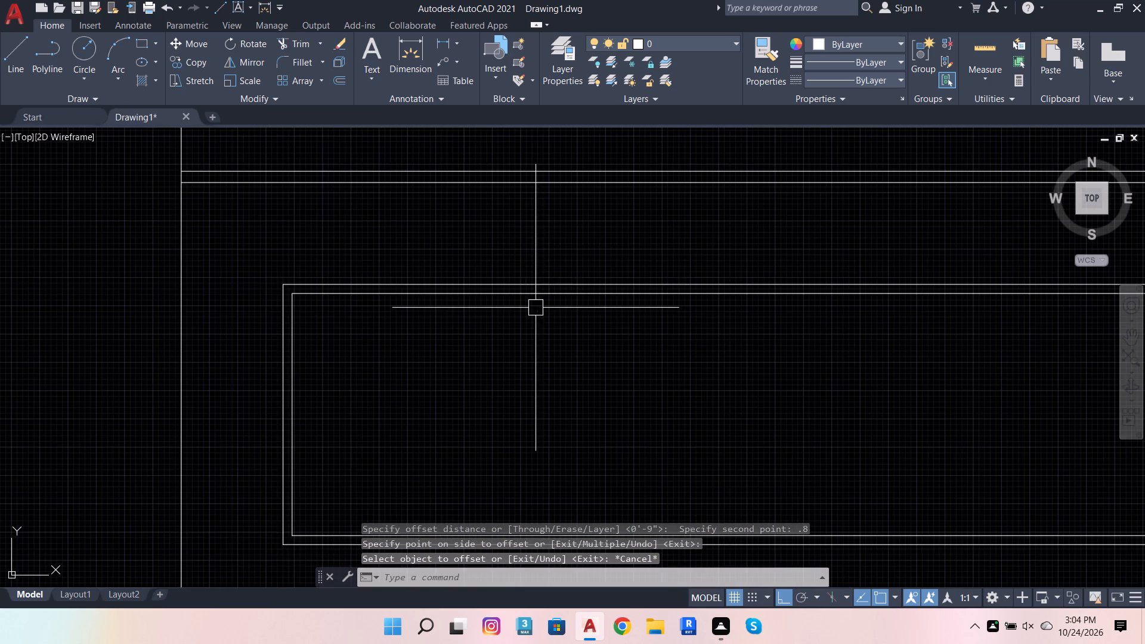
{"action": "scroll", "coordinate": [534, 310], "scroll_direction": "up", "scroll_amount": 2}
{"action": "left_click", "coordinate": [143, 79]}
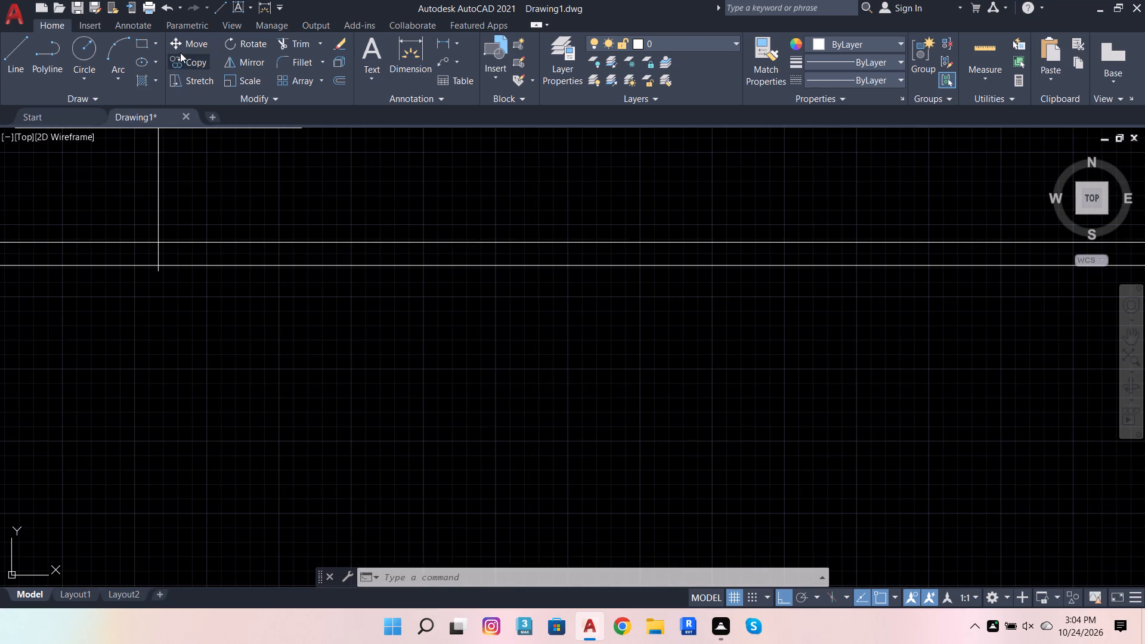
{"action": "left_click", "coordinate": [407, 49]}
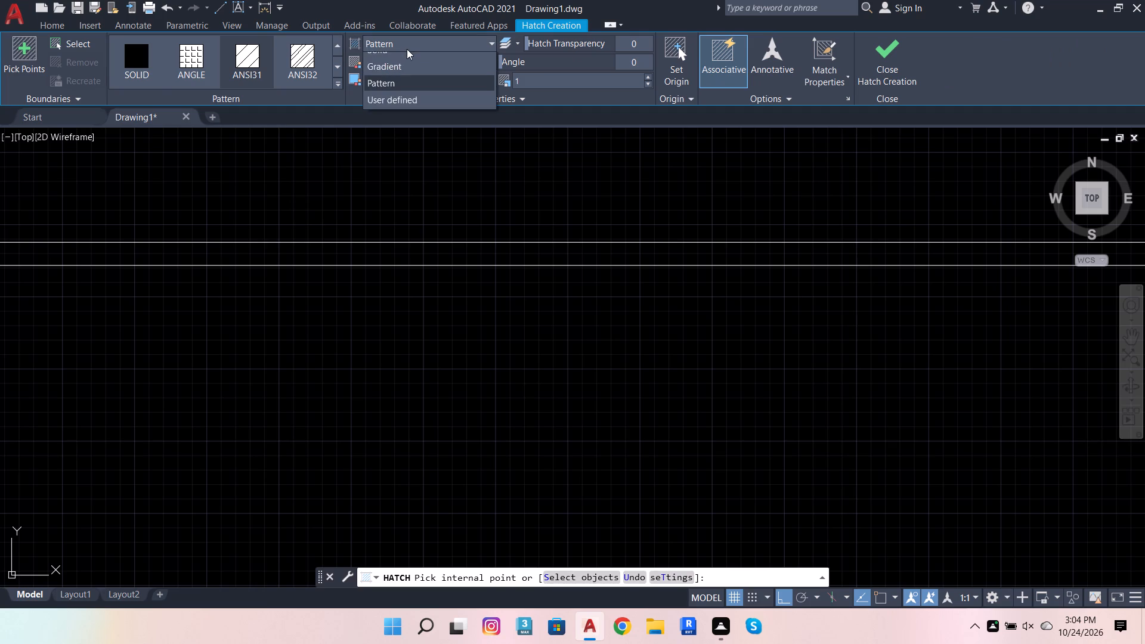
{"action": "left_click", "coordinate": [406, 63]}
{"action": "left_click", "coordinate": [413, 61]}
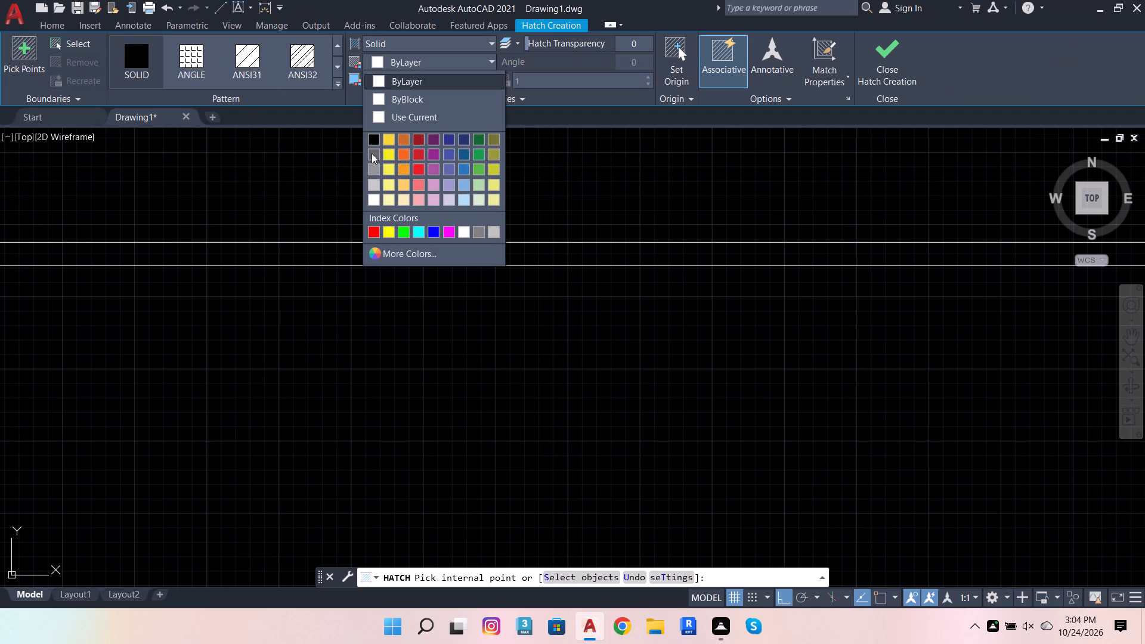
{"action": "left_click", "coordinate": [372, 194]}
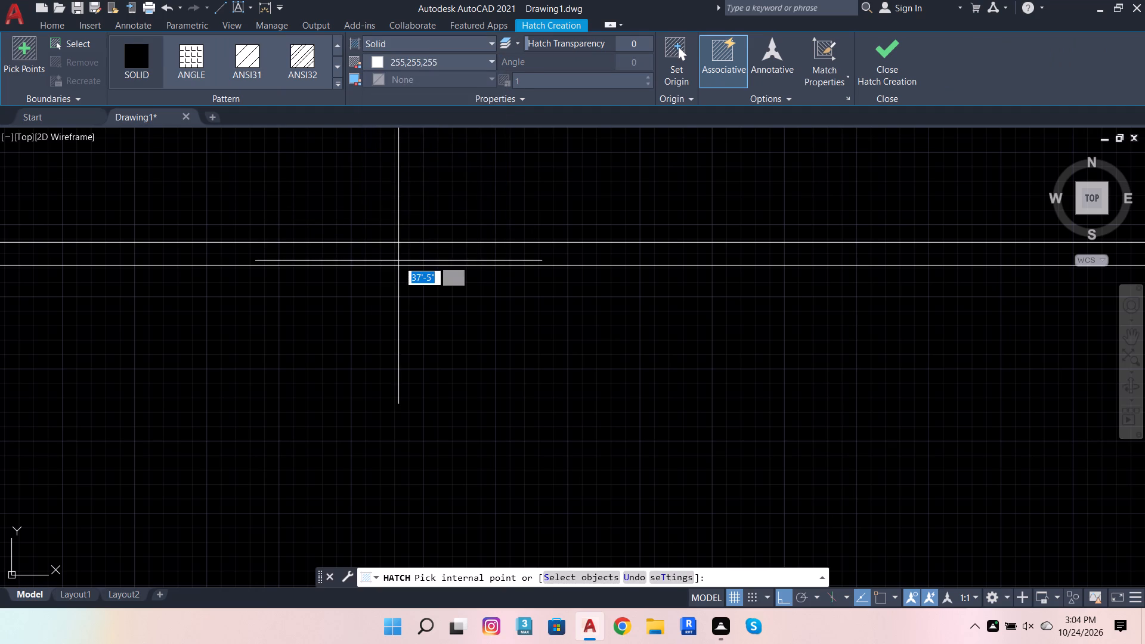
{"action": "left_click", "coordinate": [403, 252]}
{"action": "scroll", "coordinate": [428, 262], "scroll_direction": "down", "scroll_amount": 5}
{"action": "key", "text": "Escape"}
With Ortho off, copy the double circle at the plan's lower-left corner to three spots in a row inside the white rectangular frame.
{"action": "scroll", "coordinate": [586, 283], "scroll_direction": "up", "scroll_amount": 3}
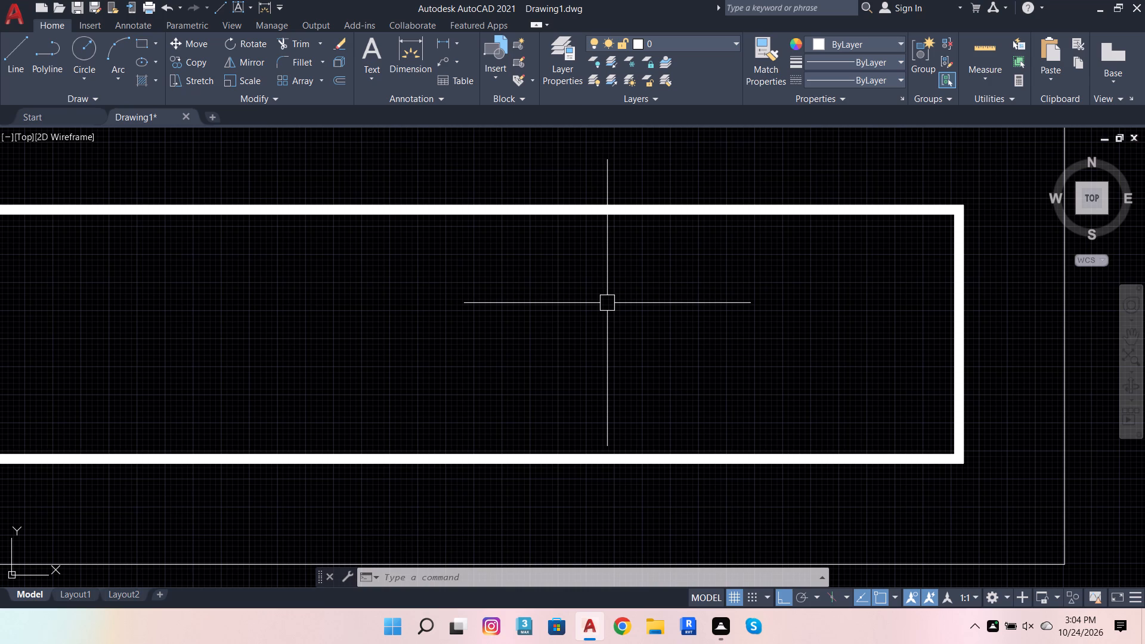
{"action": "scroll", "coordinate": [540, 324], "scroll_direction": "down", "scroll_amount": 3}
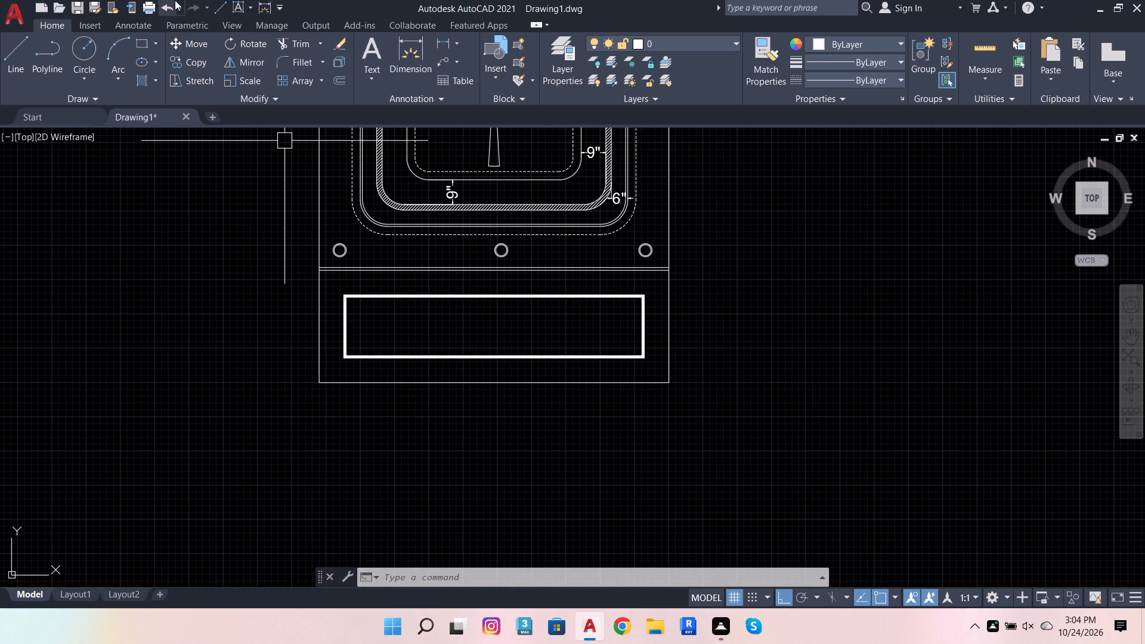
{"action": "scroll", "coordinate": [339, 232], "scroll_direction": "up", "scroll_amount": 2}
{"action": "left_click", "coordinate": [346, 250]}
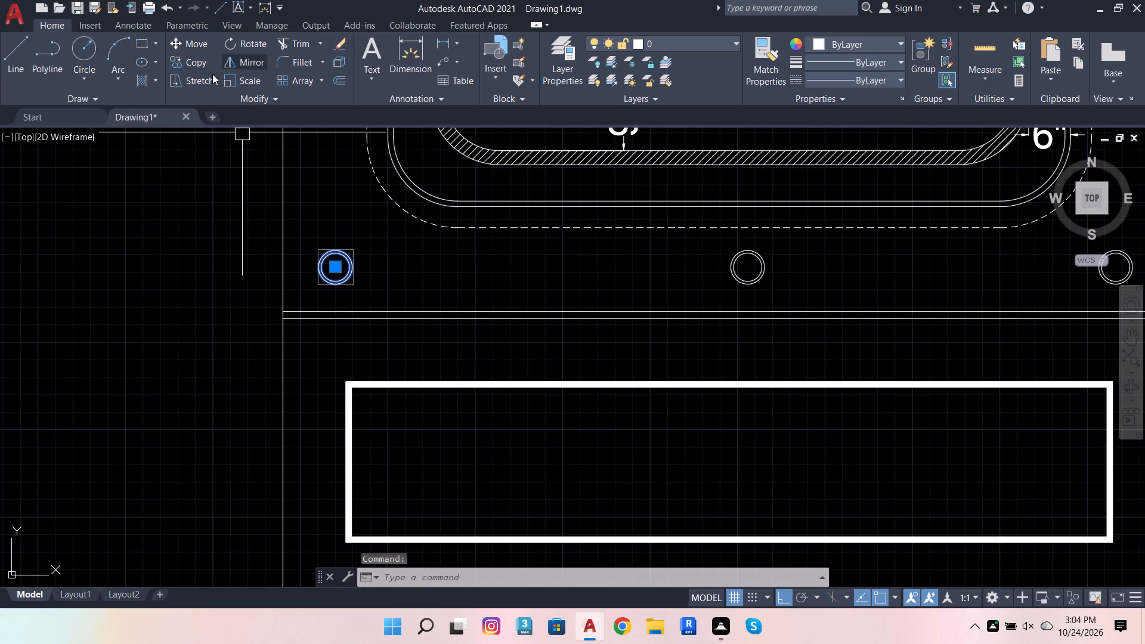
{"action": "left_click", "coordinate": [185, 55]}
{"action": "left_click", "coordinate": [193, 63]}
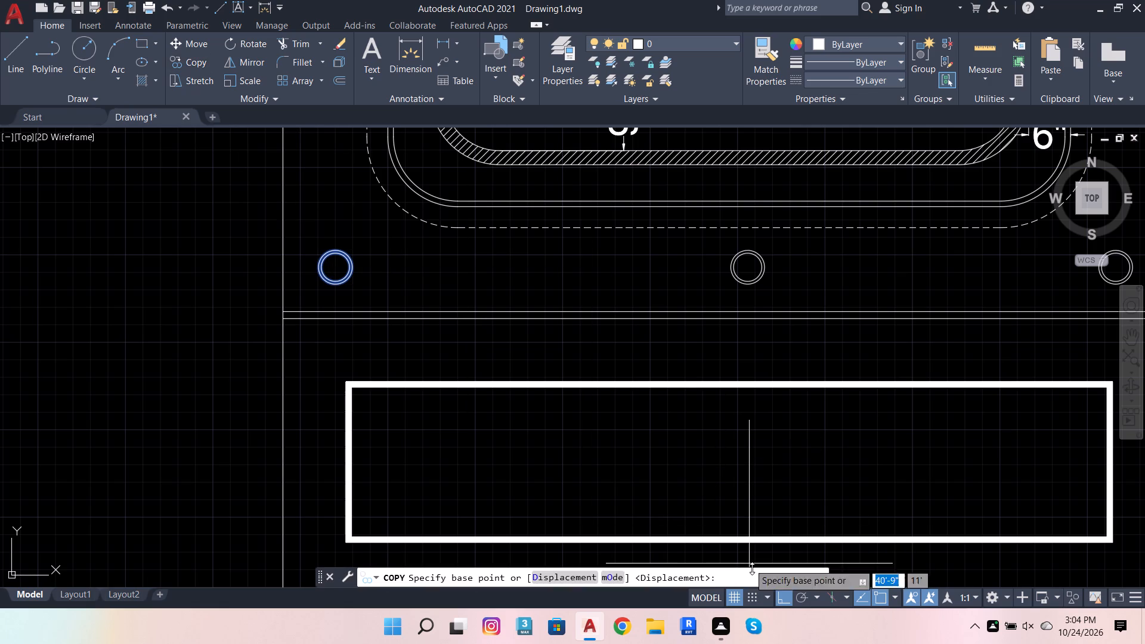
{"action": "left_click", "coordinate": [781, 599]}
{"action": "left_click", "coordinate": [339, 261]}
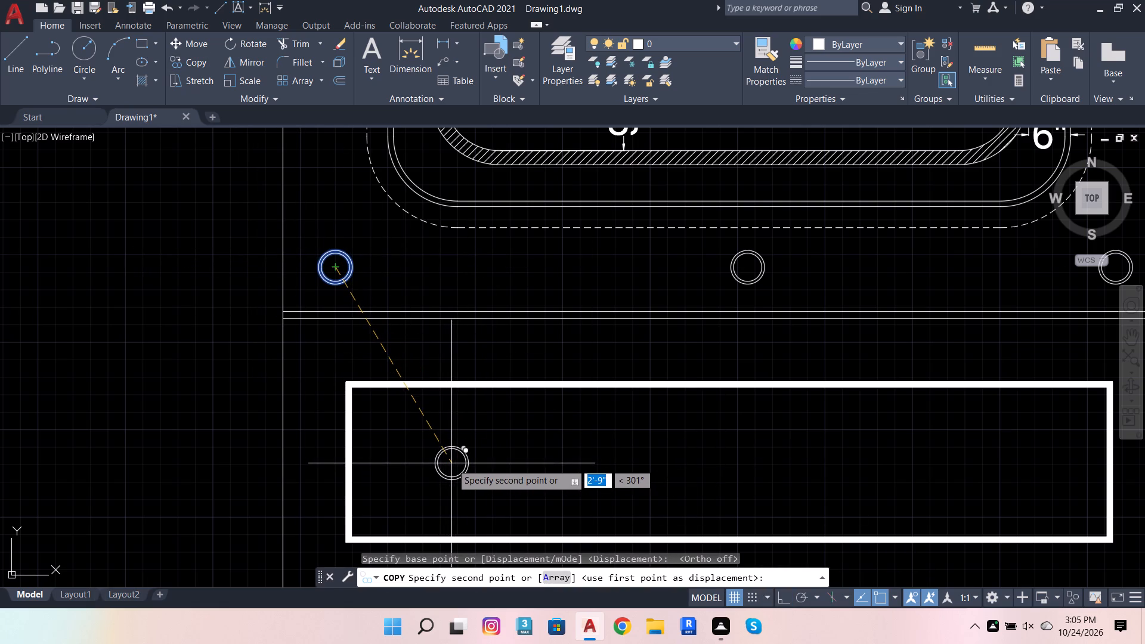
{"action": "left_click", "coordinate": [525, 467]}
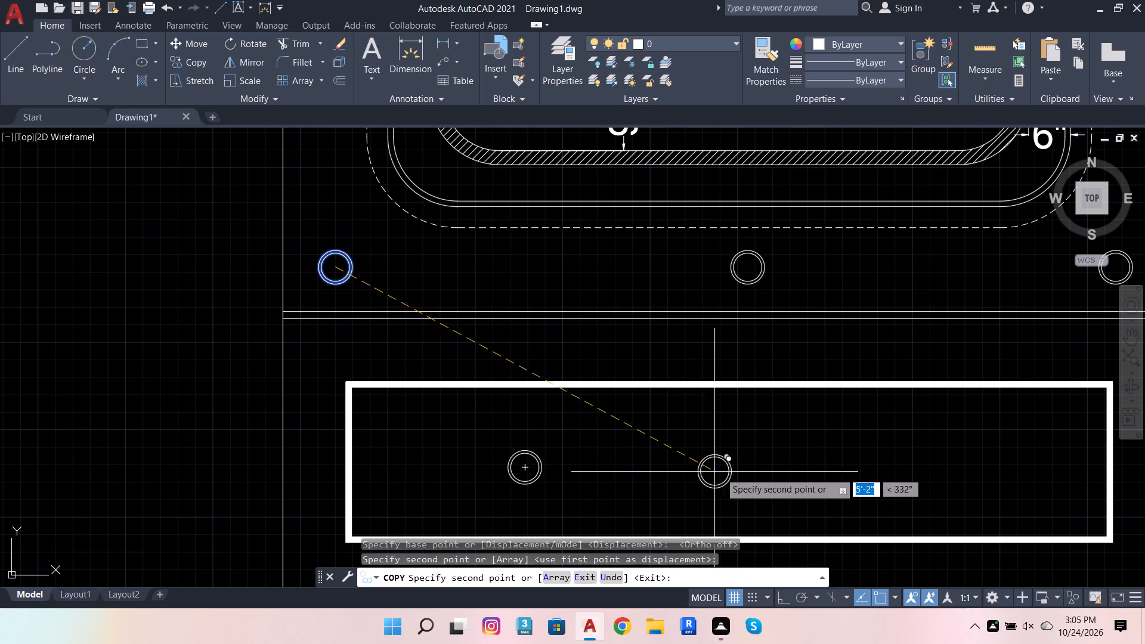
{"action": "left_click", "coordinate": [721, 468]}
{"action": "scroll", "coordinate": [645, 463], "scroll_direction": "down", "scroll_amount": 2}
{"action": "scroll", "coordinate": [740, 465], "scroll_direction": "up", "scroll_amount": 1}
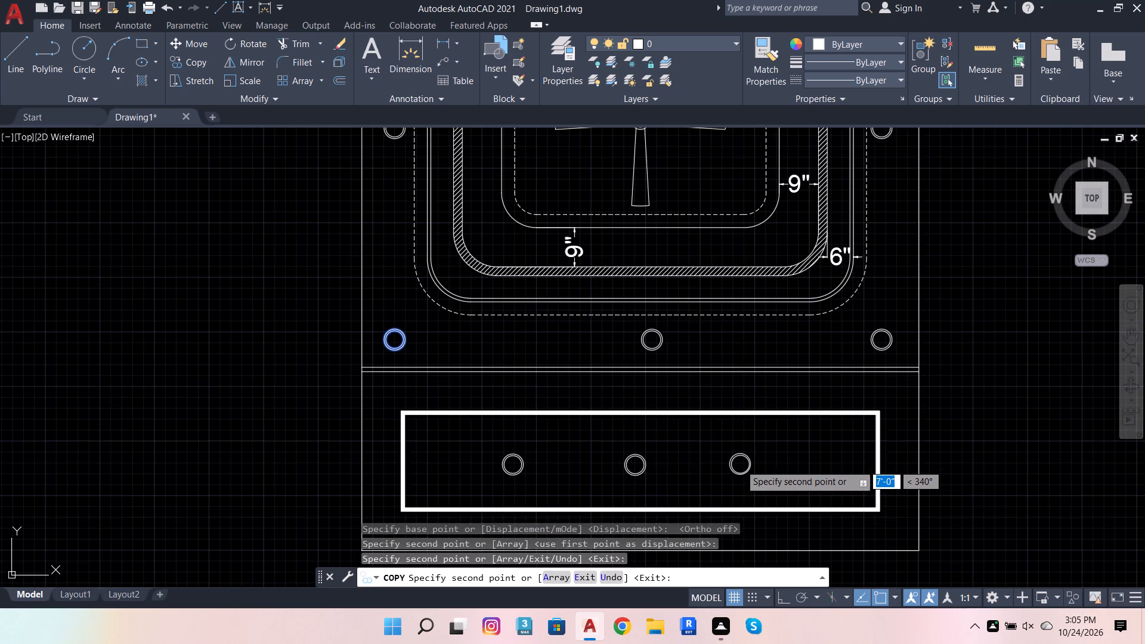
{"action": "left_click", "coordinate": [750, 465]}
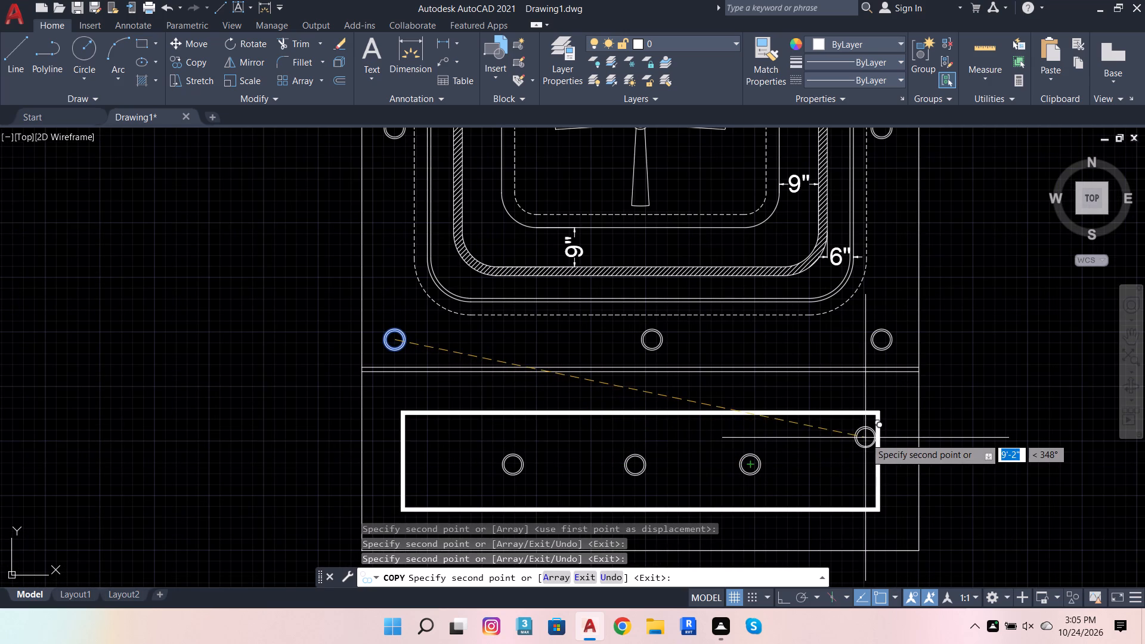
{"action": "key", "text": "Escape"}
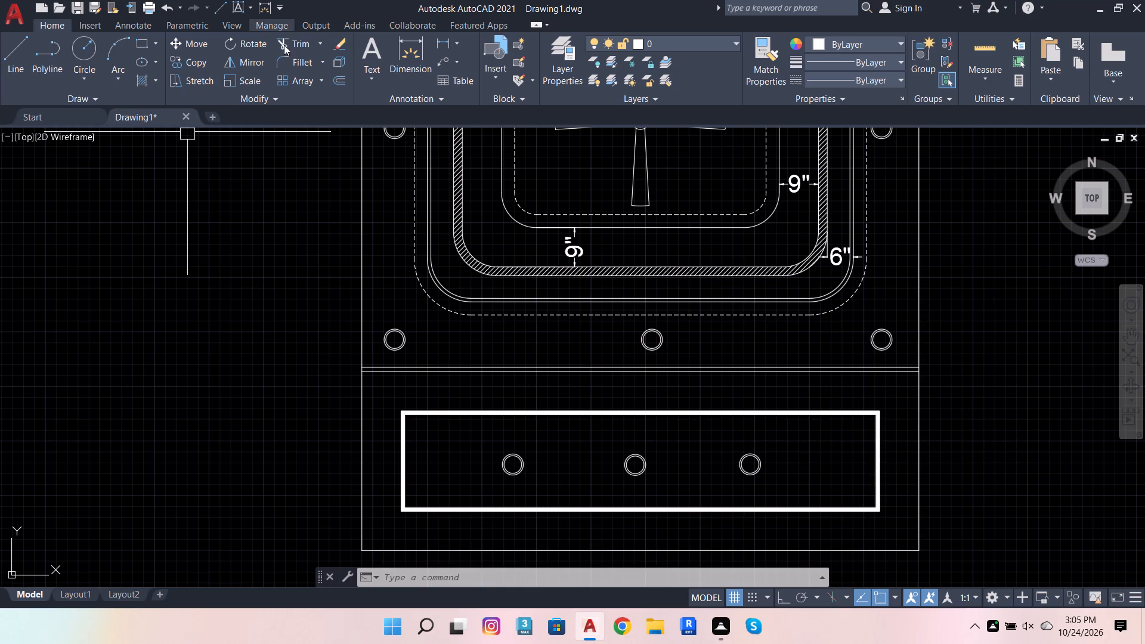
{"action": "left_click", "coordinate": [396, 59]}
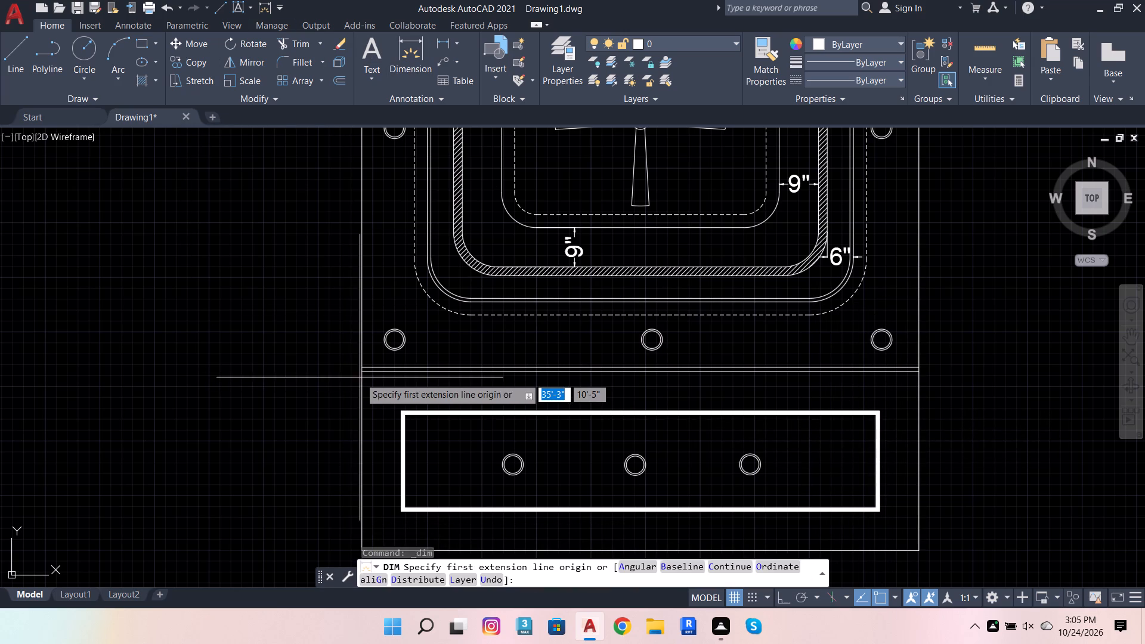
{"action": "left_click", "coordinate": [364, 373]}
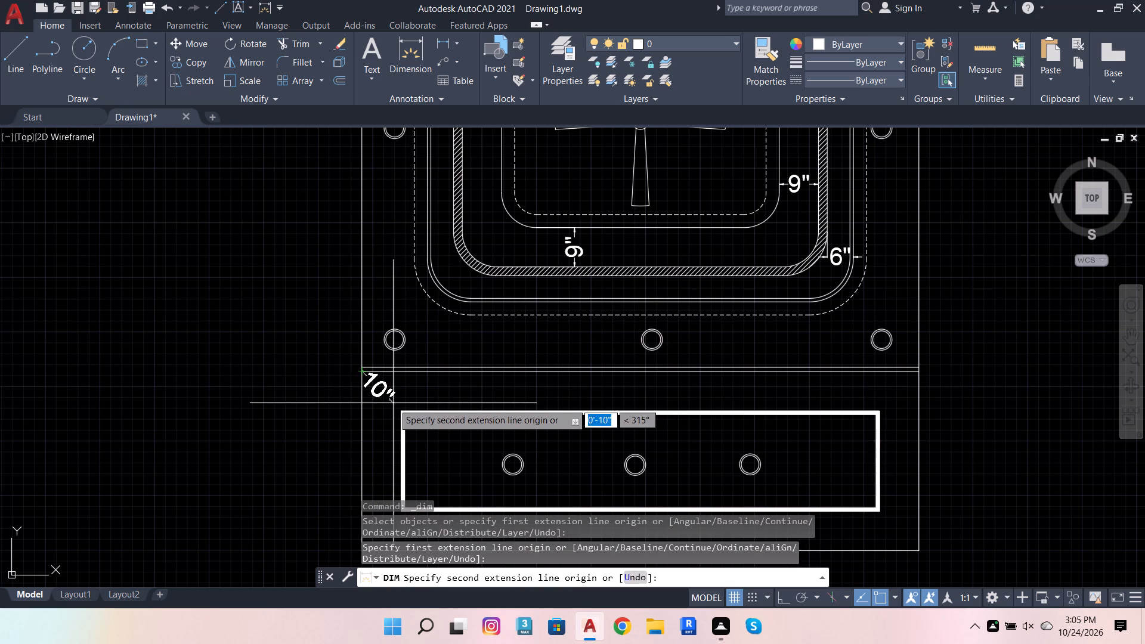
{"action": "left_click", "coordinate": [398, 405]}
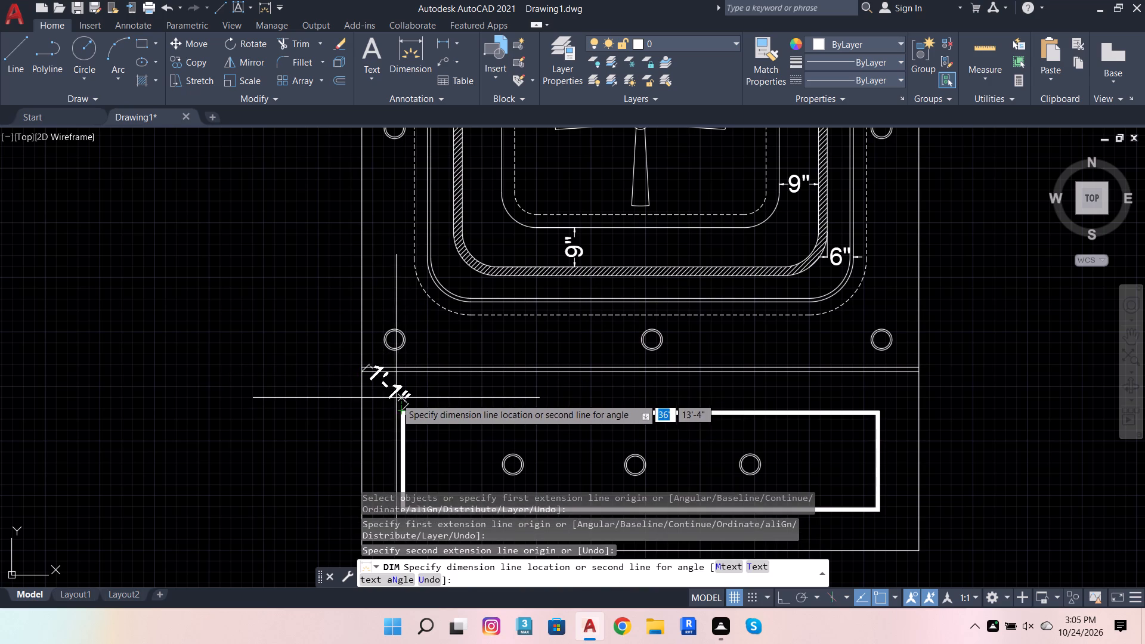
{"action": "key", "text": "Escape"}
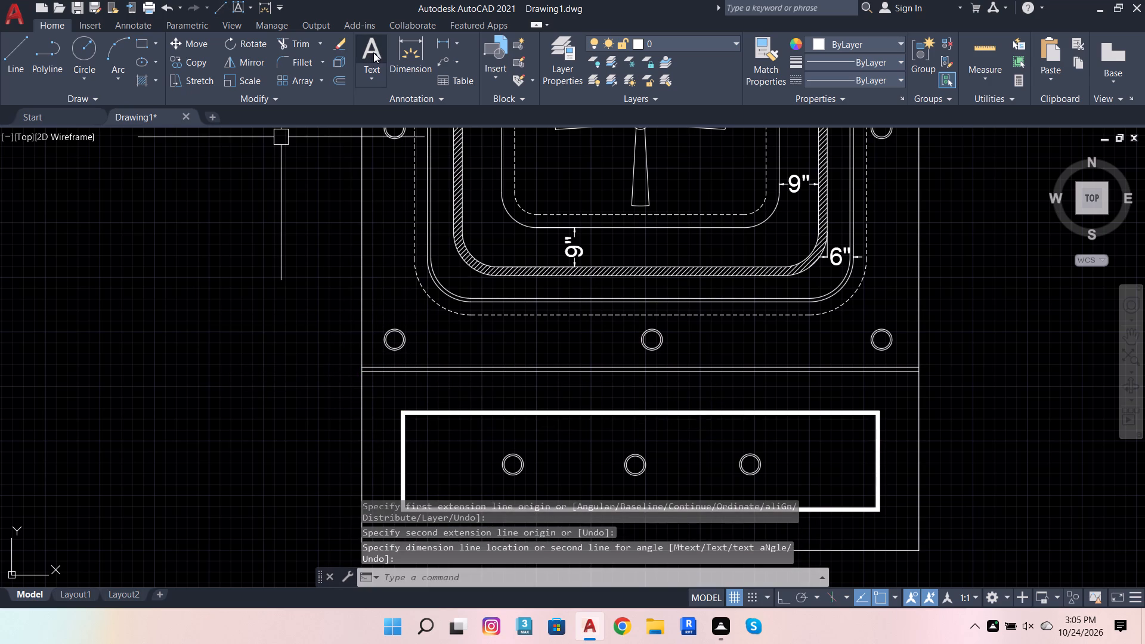
With Ortho on, dimension the vertical gap between the double line and the white frame's top edge.
{"action": "left_click", "coordinate": [413, 58]}
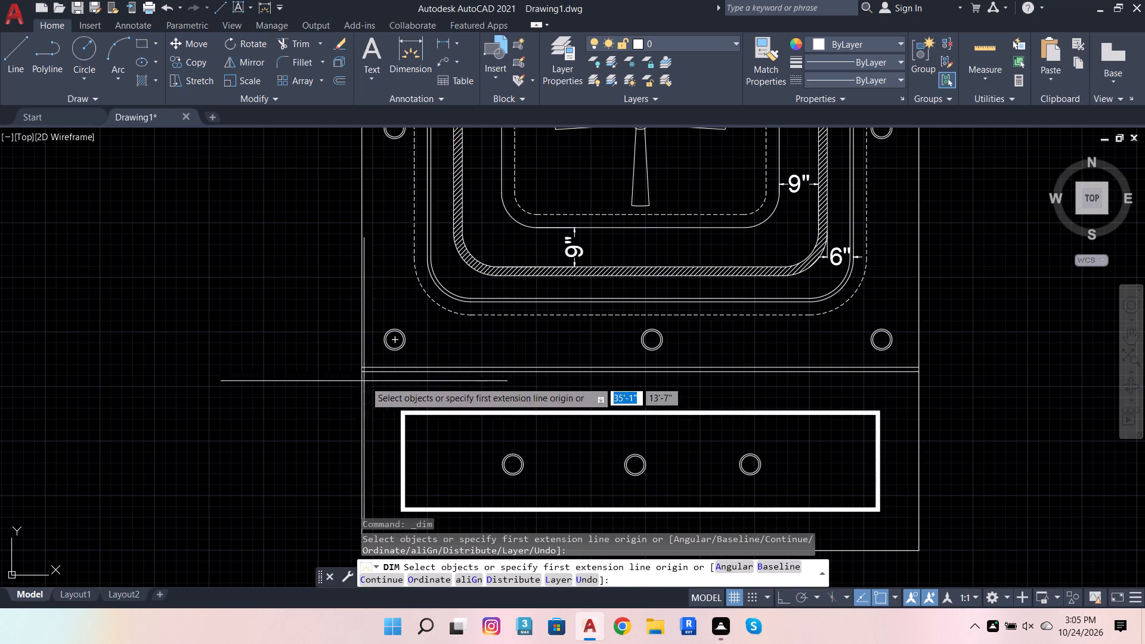
{"action": "left_click", "coordinate": [362, 373]}
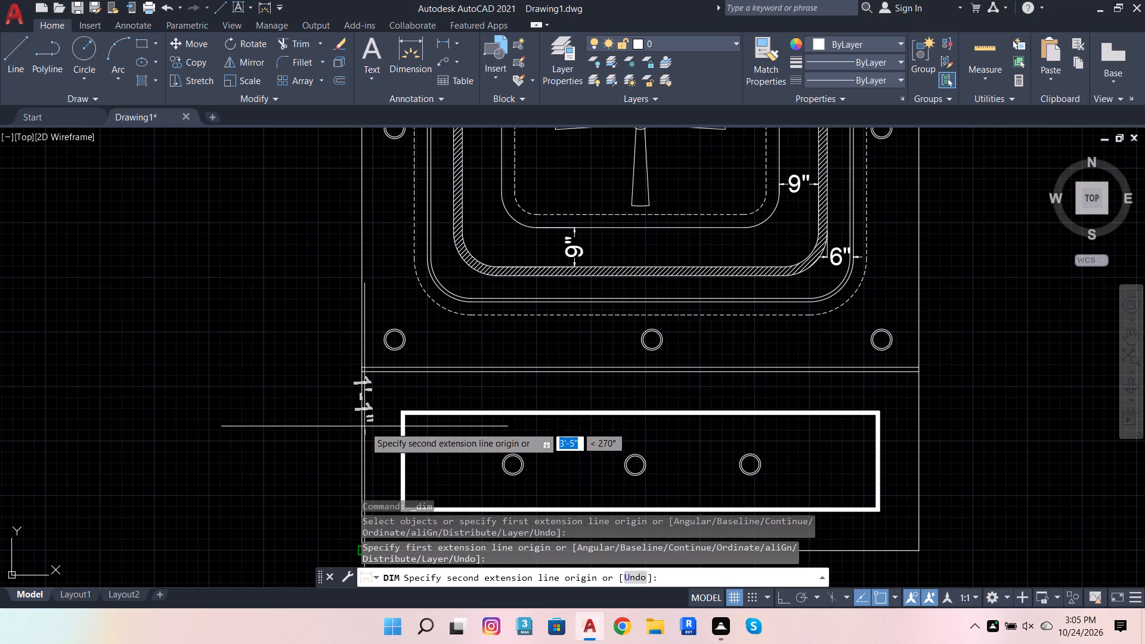
{"action": "left_click", "coordinate": [782, 597]}
{"action": "scroll", "coordinate": [396, 411], "scroll_direction": "up", "scroll_amount": 3}
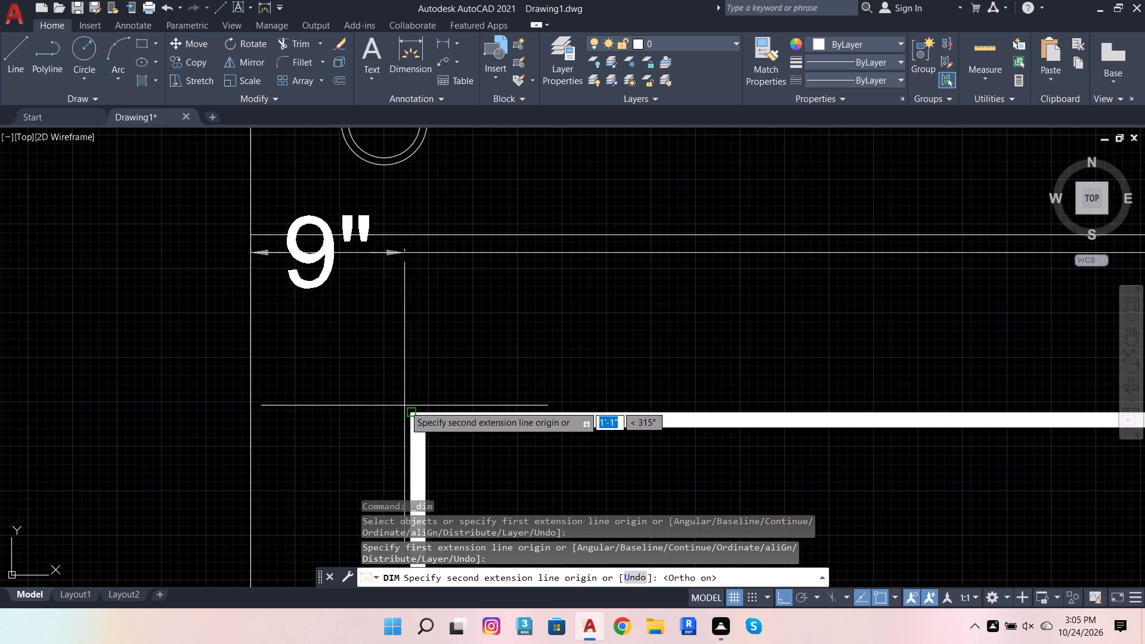
{"action": "left_click", "coordinate": [410, 410]}
{"action": "left_click", "coordinate": [568, 338]}
Dimension the horizontal gap between the white frame's right edge and the lower view's outer right edge.
{"action": "scroll", "coordinate": [44, 337], "scroll_direction": "down", "scroll_amount": 2}
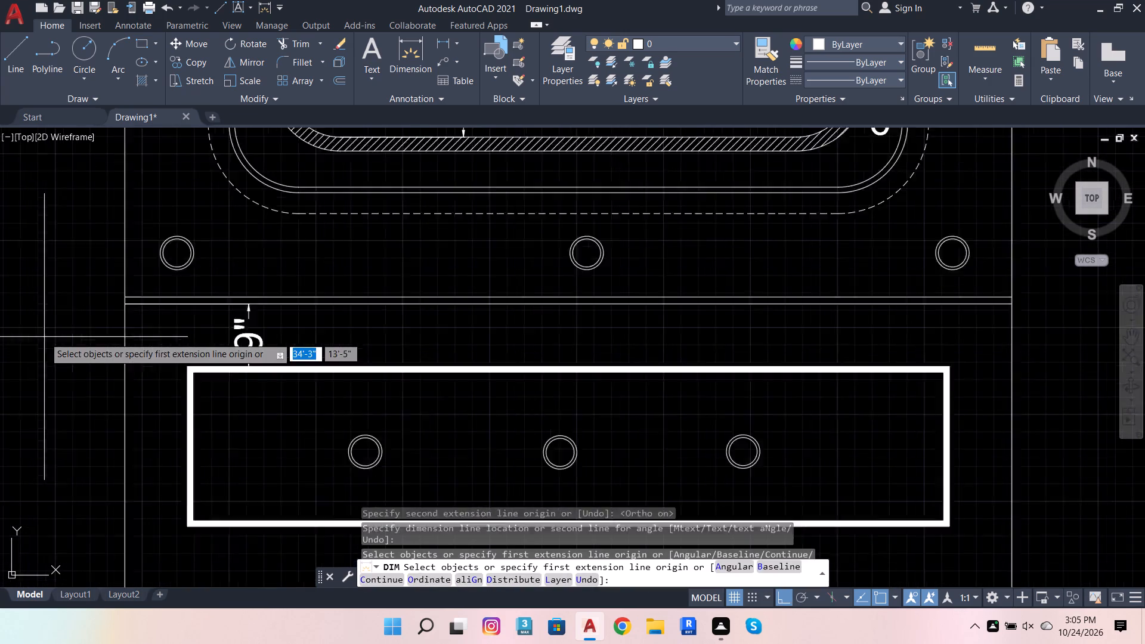
{"action": "scroll", "coordinate": [44, 337], "scroll_direction": "down", "scroll_amount": 2}
{"action": "scroll", "coordinate": [282, 361], "scroll_direction": "up", "scroll_amount": 3}
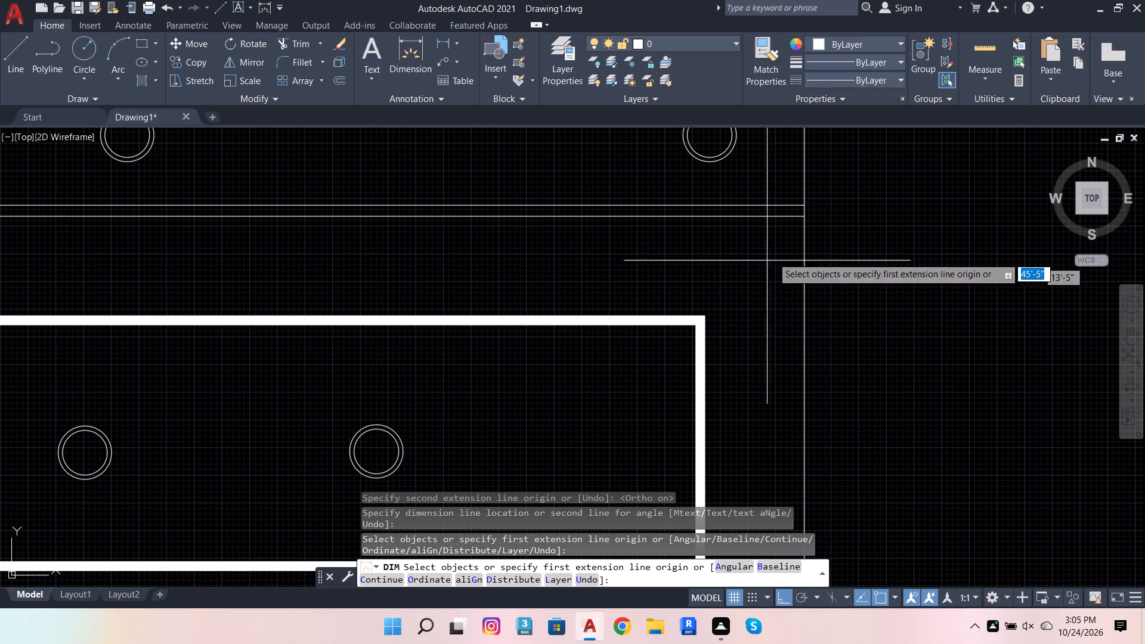
{"action": "left_click", "coordinate": [796, 217]}
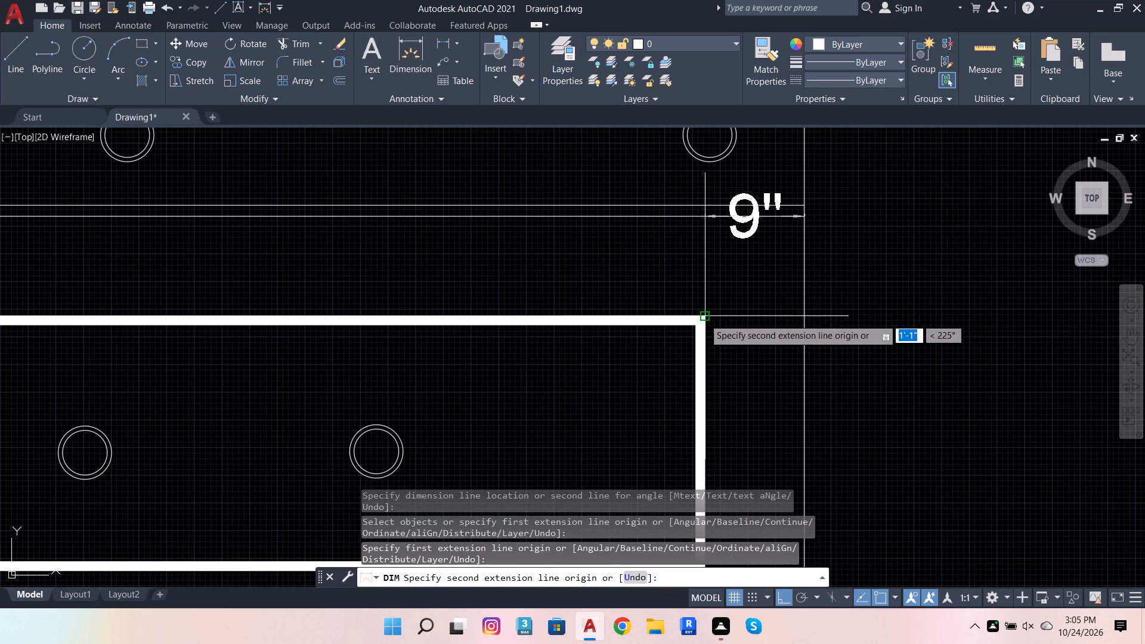
{"action": "left_click", "coordinate": [704, 318]}
{"action": "left_click", "coordinate": [753, 377]}
Dimension the vertical gap between the white frame's bottom edge and the lower view's outer bottom edge.
{"action": "scroll", "coordinate": [723, 318], "scroll_direction": "down", "scroll_amount": 3}
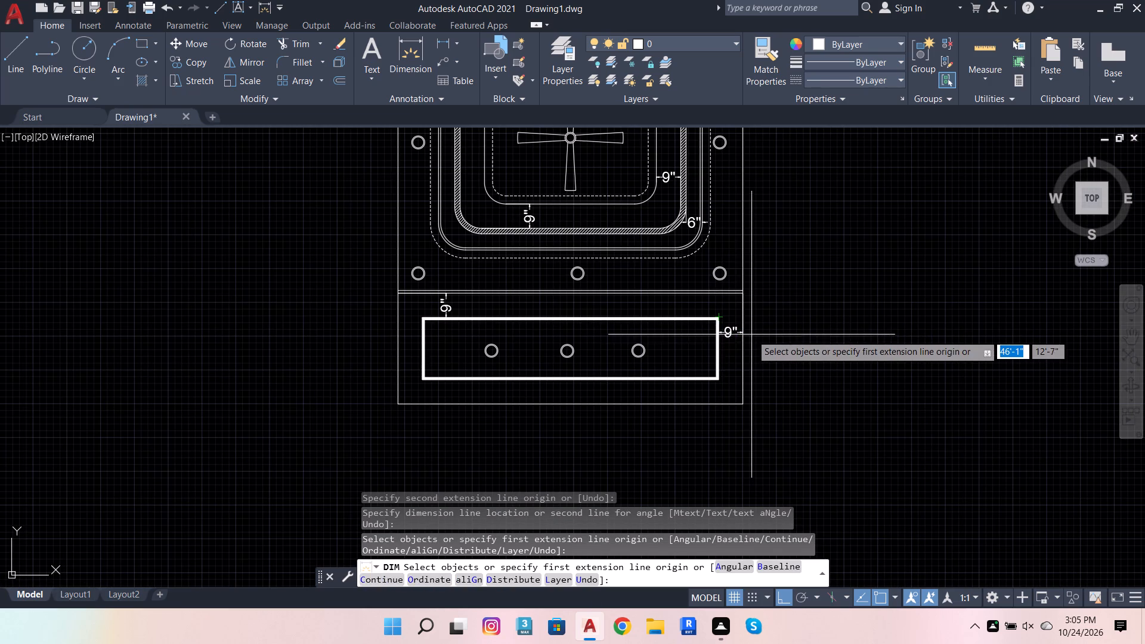
{"action": "scroll", "coordinate": [775, 347], "scroll_direction": "down", "scroll_amount": 1}
{"action": "scroll", "coordinate": [752, 377], "scroll_direction": "up", "scroll_amount": 2}
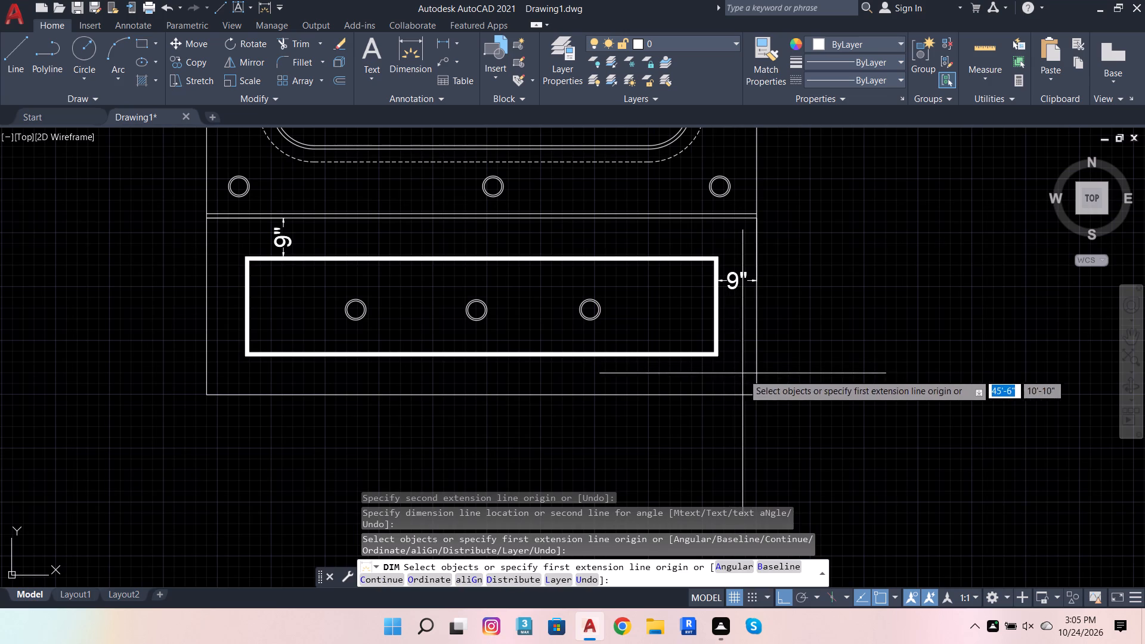
{"action": "left_click", "coordinate": [754, 391]}
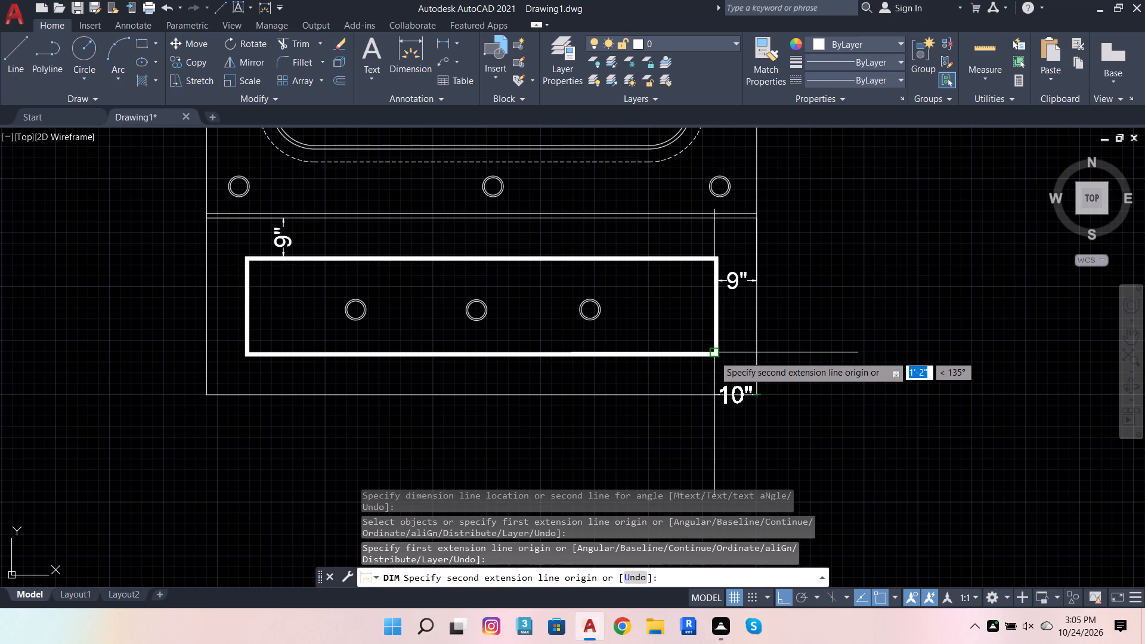
{"action": "left_click", "coordinate": [722, 356]}
{"action": "left_click", "coordinate": [665, 376]}
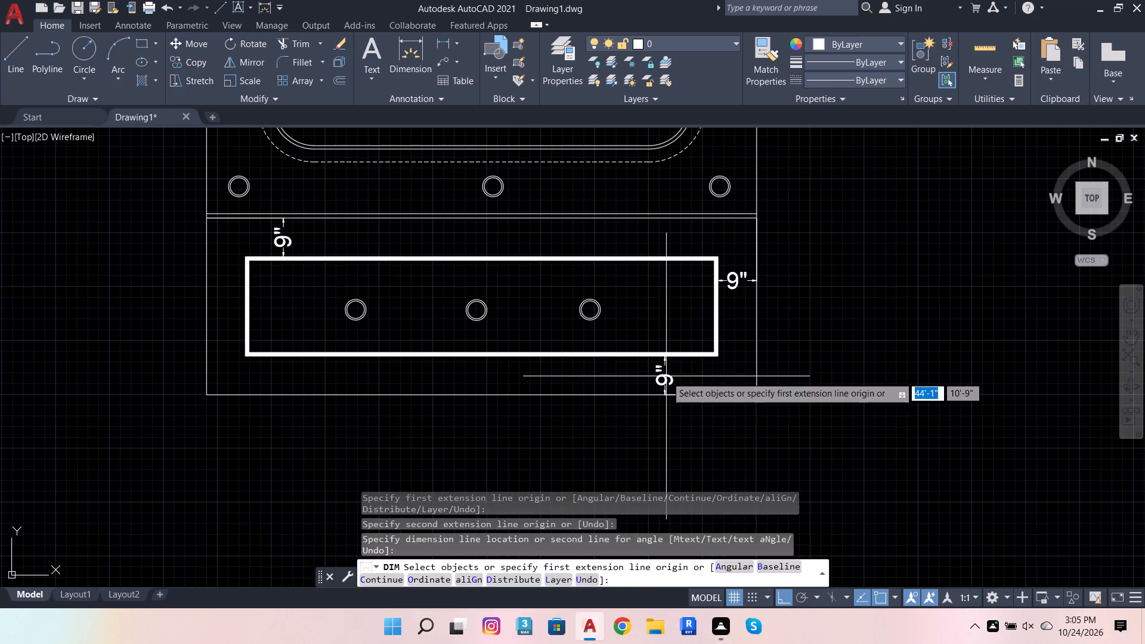
Dimension the horizontal gap between the white frame's left edge and the lower view's outer left edge.
{"action": "scroll", "coordinate": [778, 374], "scroll_direction": "down", "scroll_amount": 2}
{"action": "scroll", "coordinate": [622, 373], "scroll_direction": "up", "scroll_amount": 3}
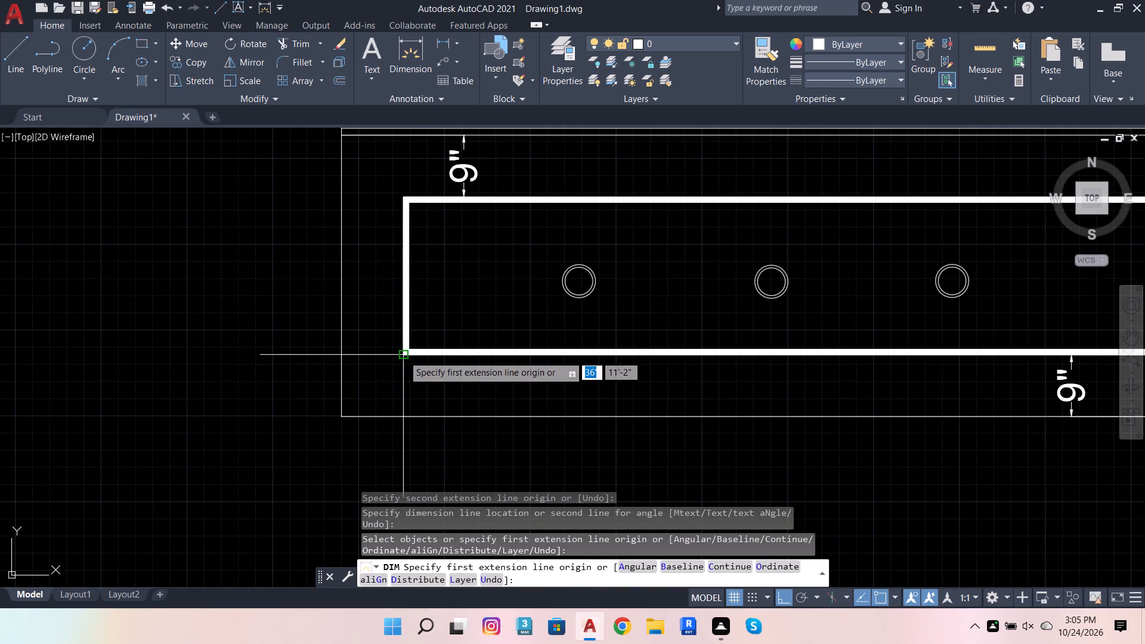
{"action": "left_click", "coordinate": [404, 355]}
{"action": "left_click", "coordinate": [345, 416]}
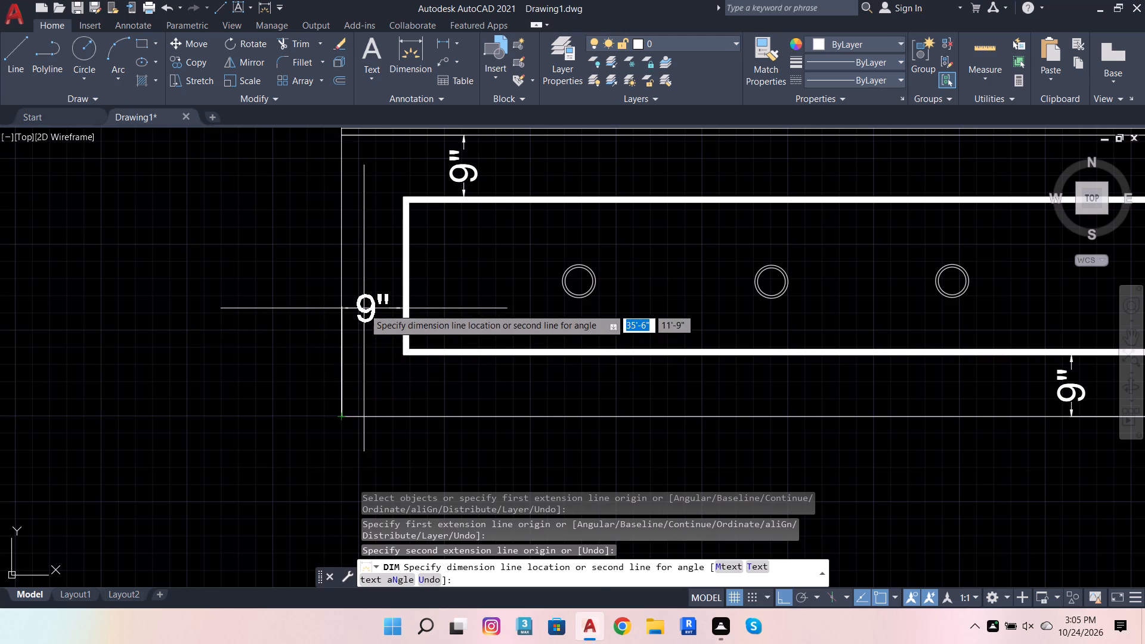
{"action": "left_click", "coordinate": [365, 308]}
Dimension the spacing of the double line between the plan and the lower view, near its right end.
{"action": "scroll", "coordinate": [457, 315], "scroll_direction": "down", "scroll_amount": 3}
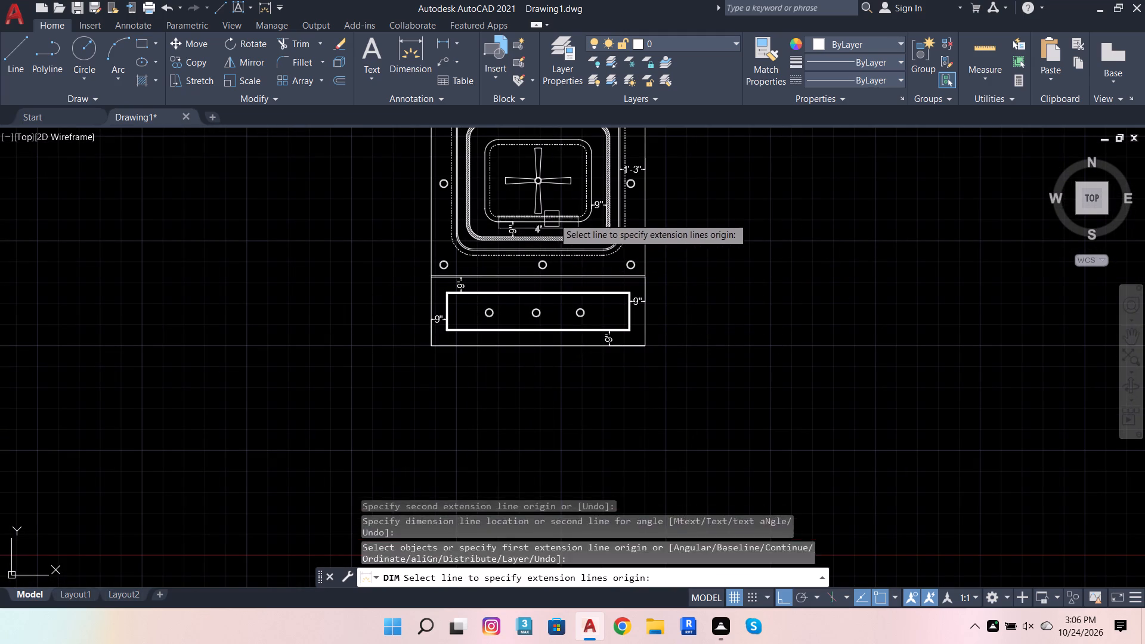
{"action": "scroll", "coordinate": [653, 259], "scroll_direction": "up", "scroll_amount": 4}
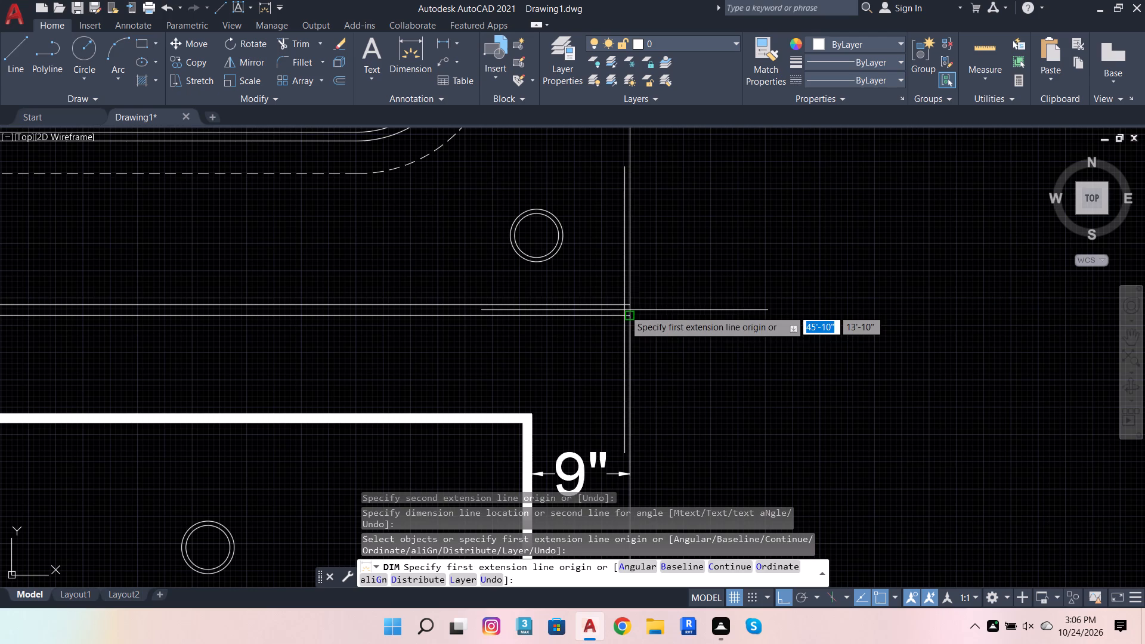
{"action": "left_click", "coordinate": [627, 304]}
{"action": "left_click", "coordinate": [629, 314]}
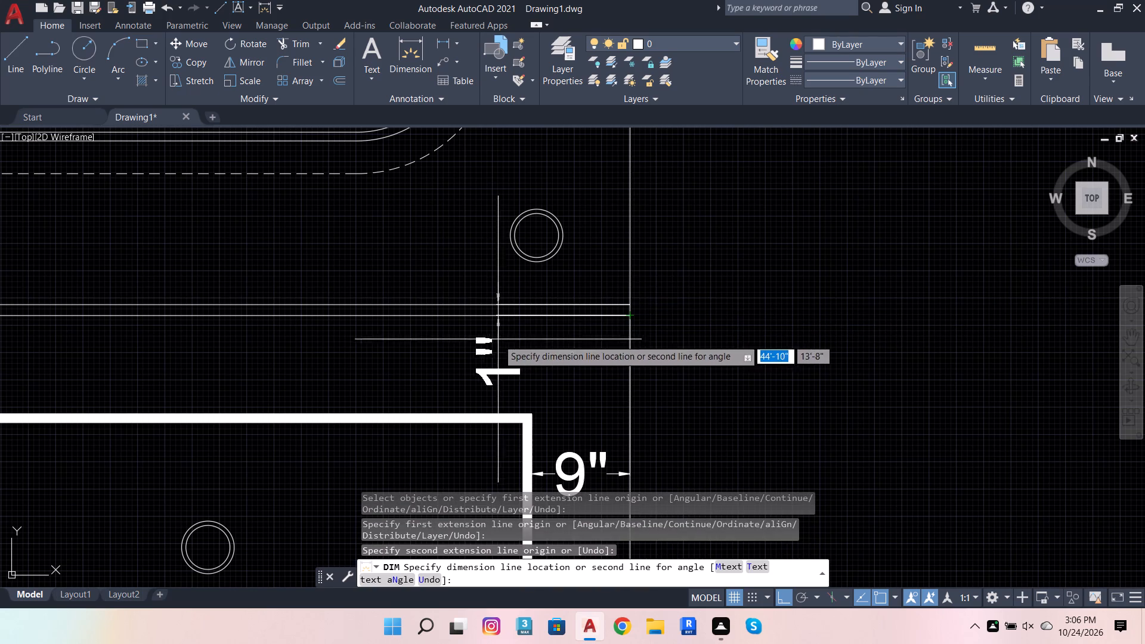
{"action": "left_click", "coordinate": [385, 346]}
Dimension the height of the narrow strip along the plan's top edge, placing the dimension outside its upper-left corner.
{"action": "scroll", "coordinate": [798, 336], "scroll_direction": "down", "scroll_amount": 3}
{"action": "scroll", "coordinate": [561, 371], "scroll_direction": "down", "scroll_amount": 2}
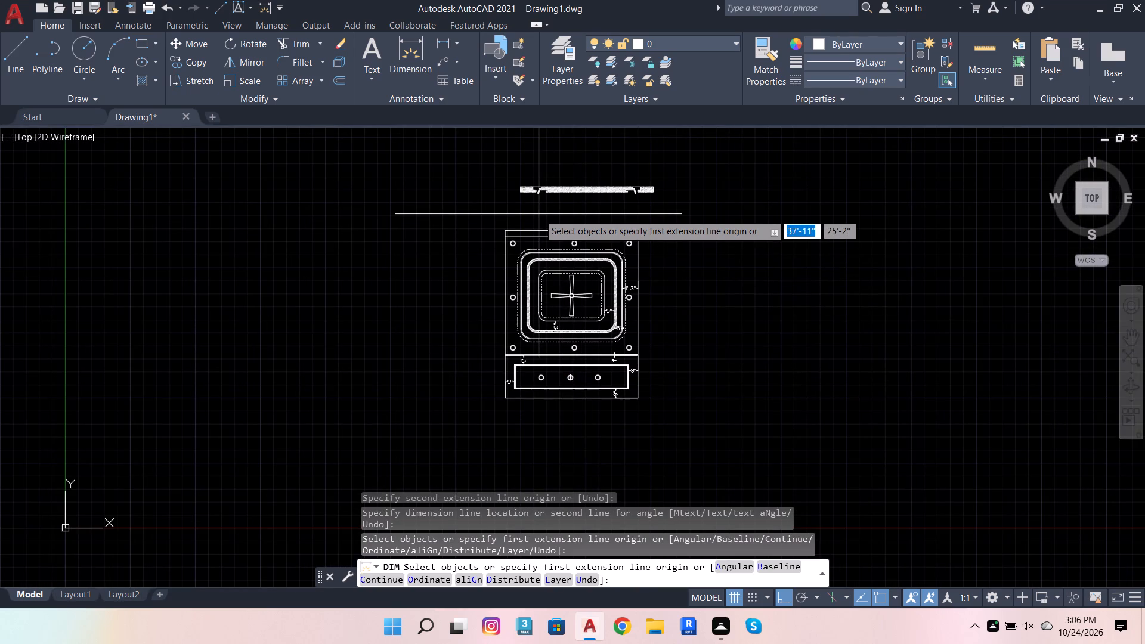
{"action": "scroll", "coordinate": [519, 218], "scroll_direction": "up", "scroll_amount": 3}
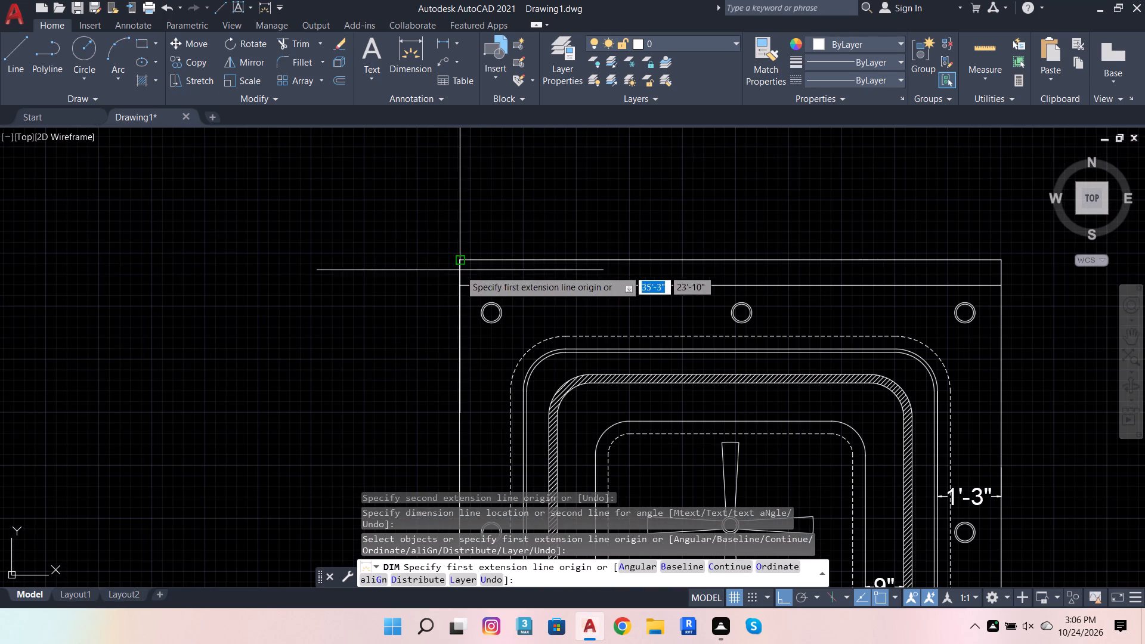
{"action": "left_click_drag", "start_coordinate": [463, 261], "coordinate": [463, 268]}
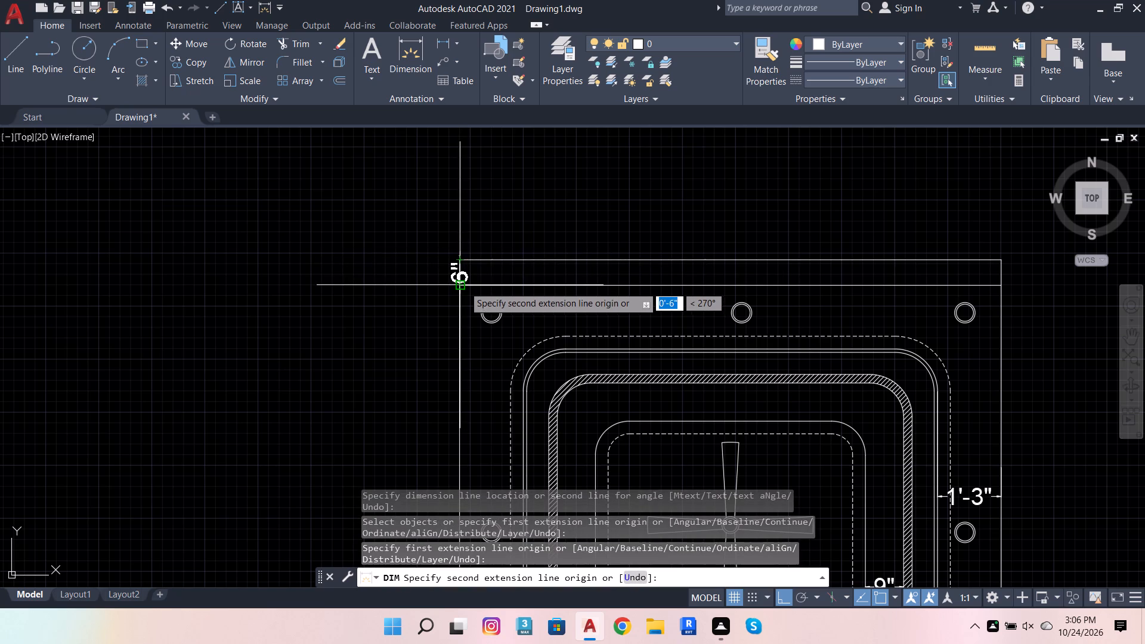
{"action": "left_click", "coordinate": [463, 287]}
{"action": "left_click", "coordinate": [426, 275]}
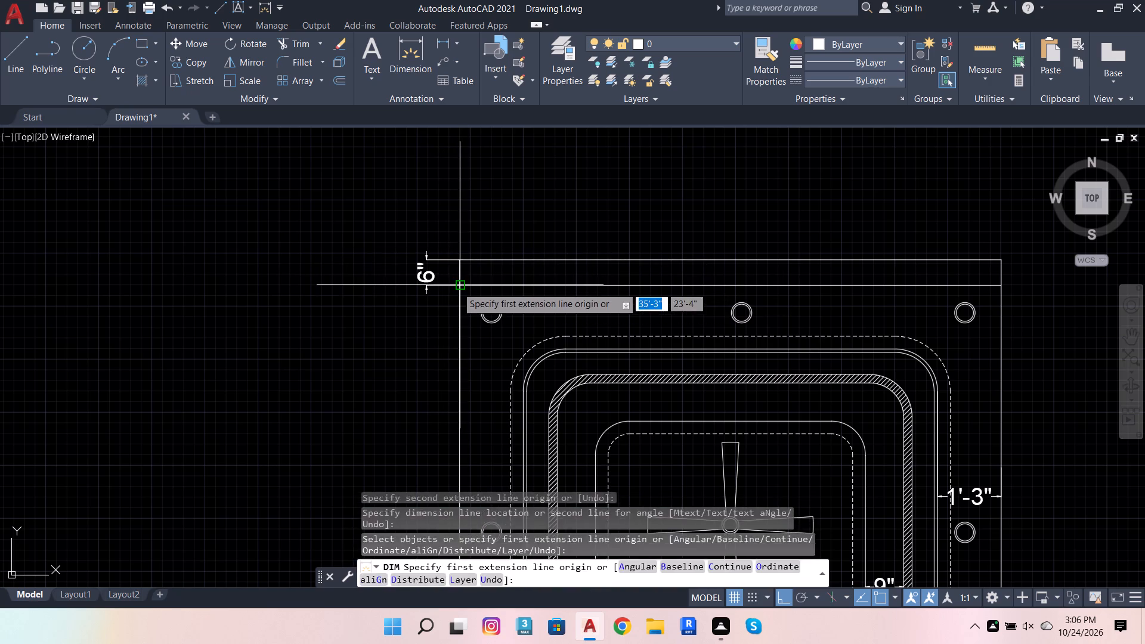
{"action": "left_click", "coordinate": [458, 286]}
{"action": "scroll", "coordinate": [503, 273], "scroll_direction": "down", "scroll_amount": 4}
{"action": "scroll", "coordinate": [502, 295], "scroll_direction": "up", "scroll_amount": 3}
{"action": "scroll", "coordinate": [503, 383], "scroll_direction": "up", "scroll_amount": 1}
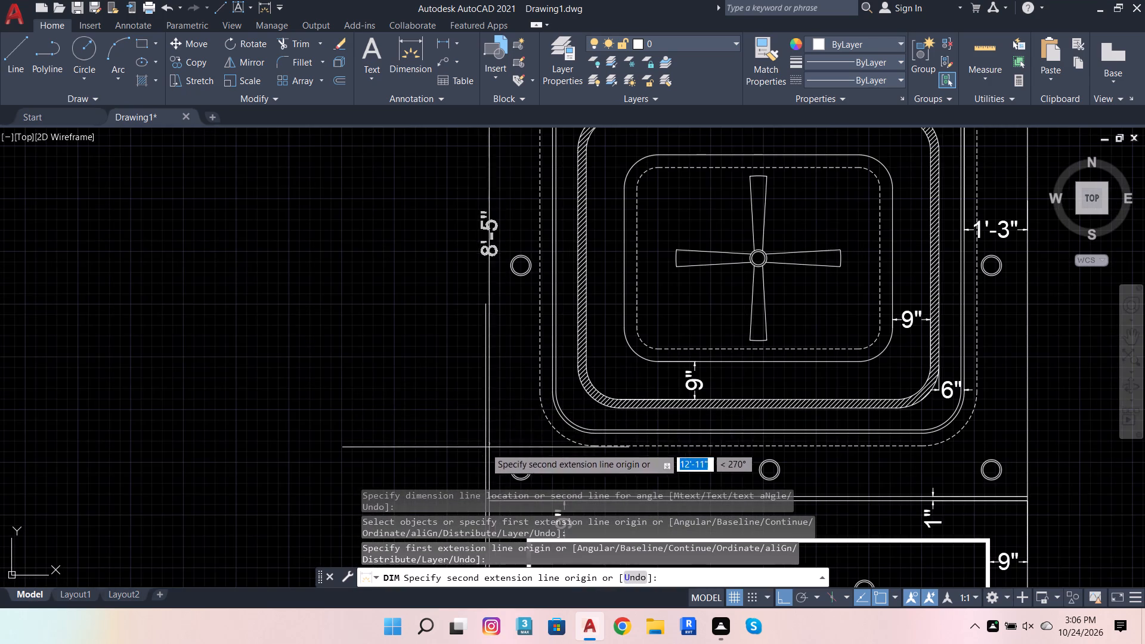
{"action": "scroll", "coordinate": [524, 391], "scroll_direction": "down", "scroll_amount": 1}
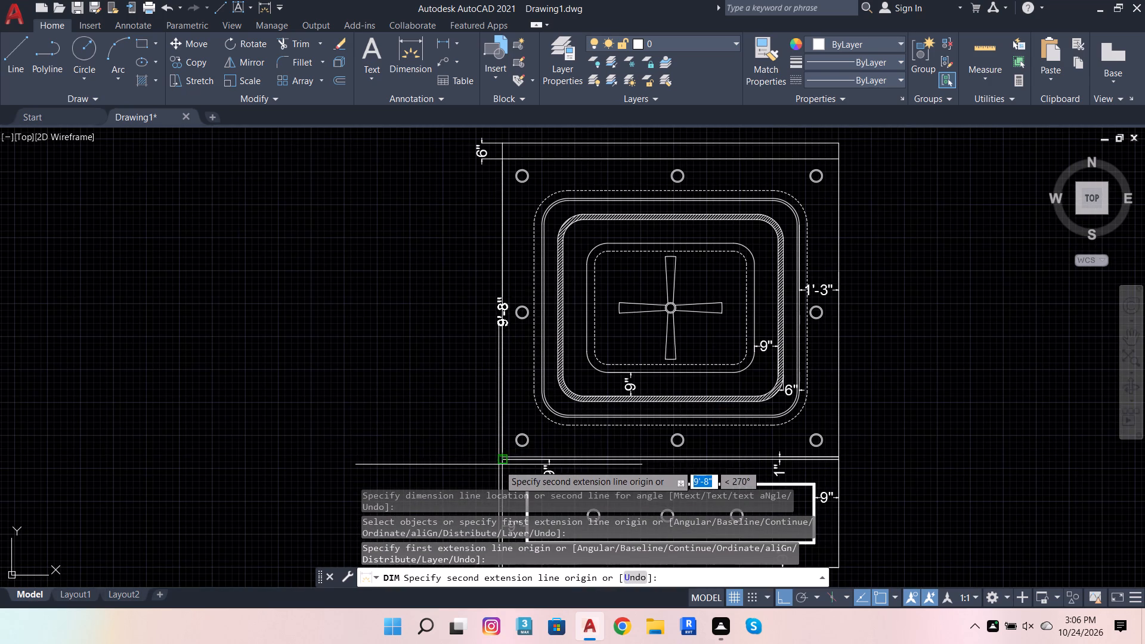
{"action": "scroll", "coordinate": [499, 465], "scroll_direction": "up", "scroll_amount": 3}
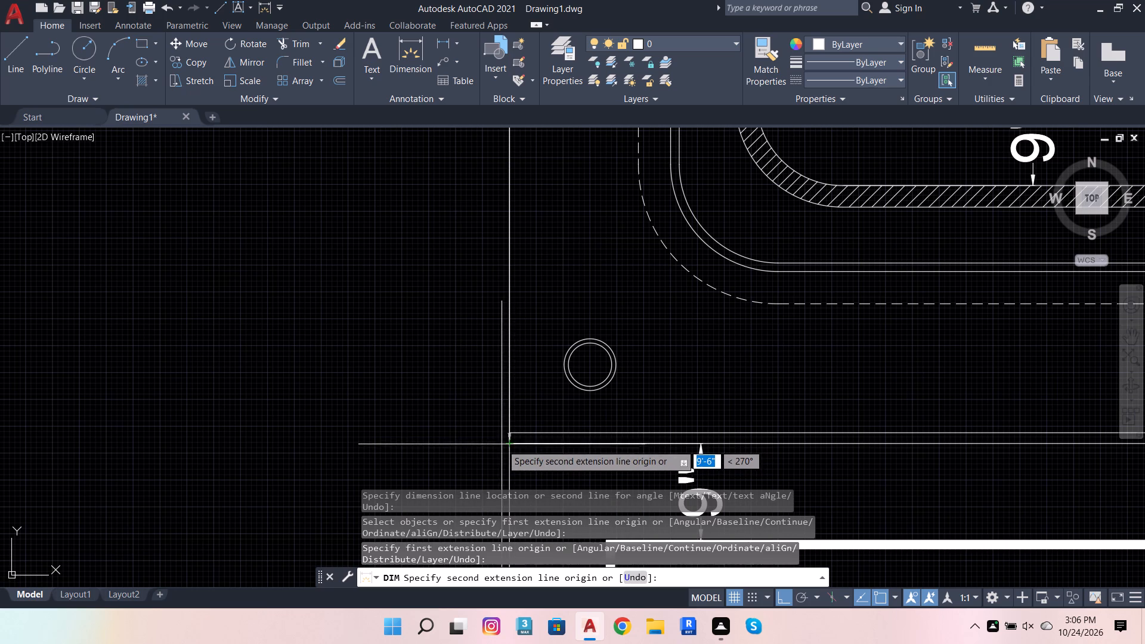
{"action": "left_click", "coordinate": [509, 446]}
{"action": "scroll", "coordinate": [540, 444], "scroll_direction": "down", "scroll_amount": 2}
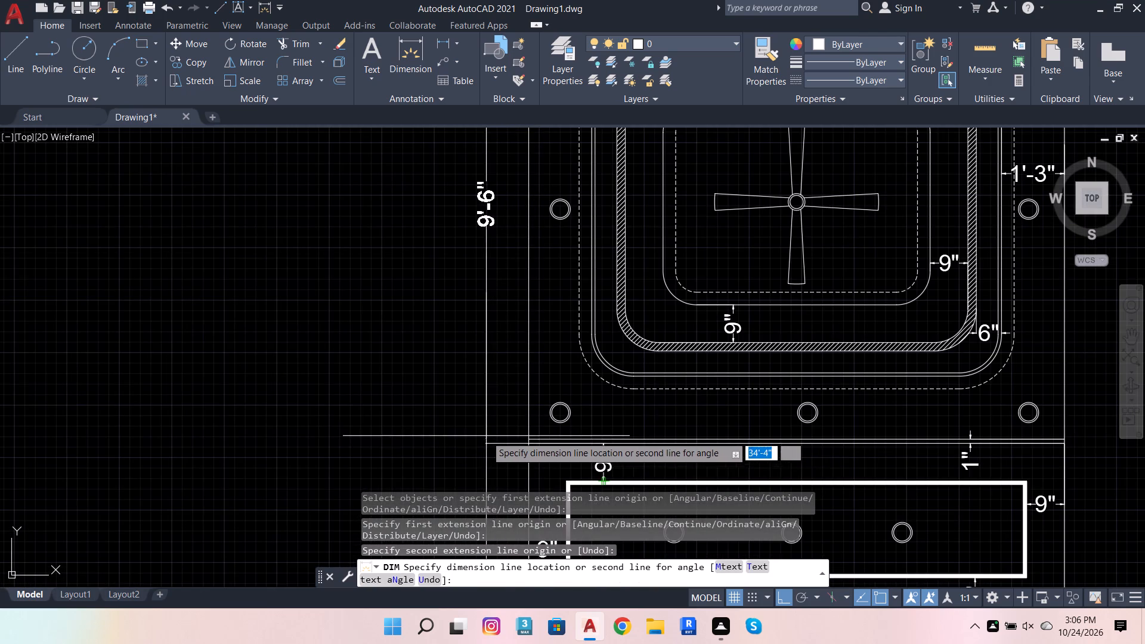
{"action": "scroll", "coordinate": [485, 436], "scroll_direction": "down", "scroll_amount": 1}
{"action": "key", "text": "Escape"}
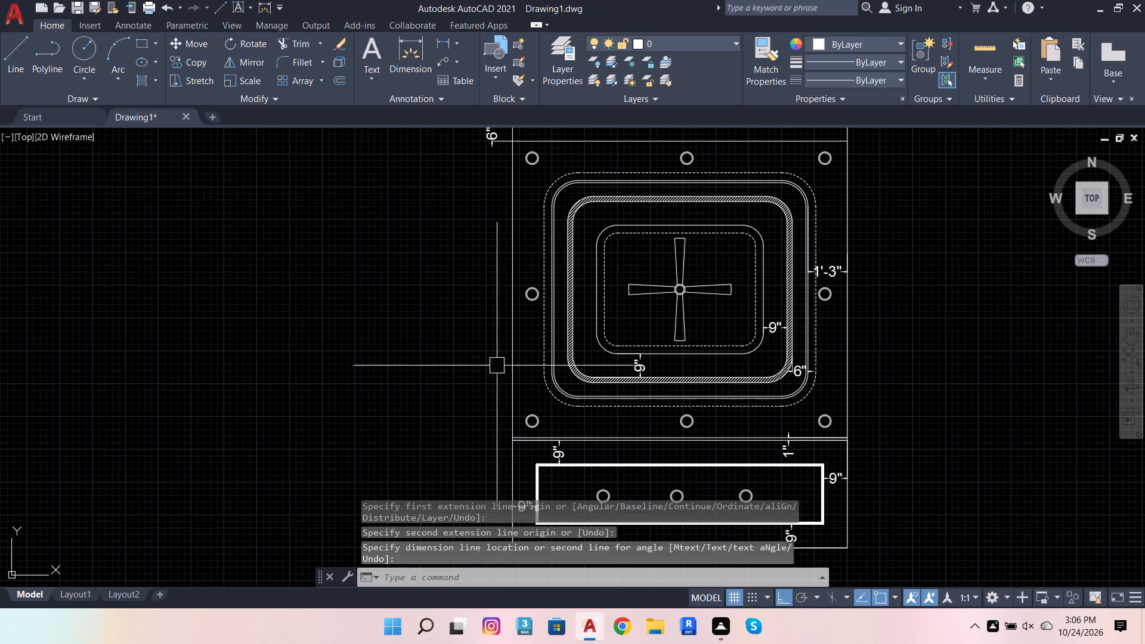
Dimension the plan's overall height from its top-left corner to the lower line of the double line, just outside the left edge.
{"action": "scroll", "coordinate": [502, 387], "scroll_direction": "down", "scroll_amount": 4}
{"action": "scroll", "coordinate": [513, 388], "scroll_direction": "up", "scroll_amount": 5}
{"action": "key", "text": "space"}
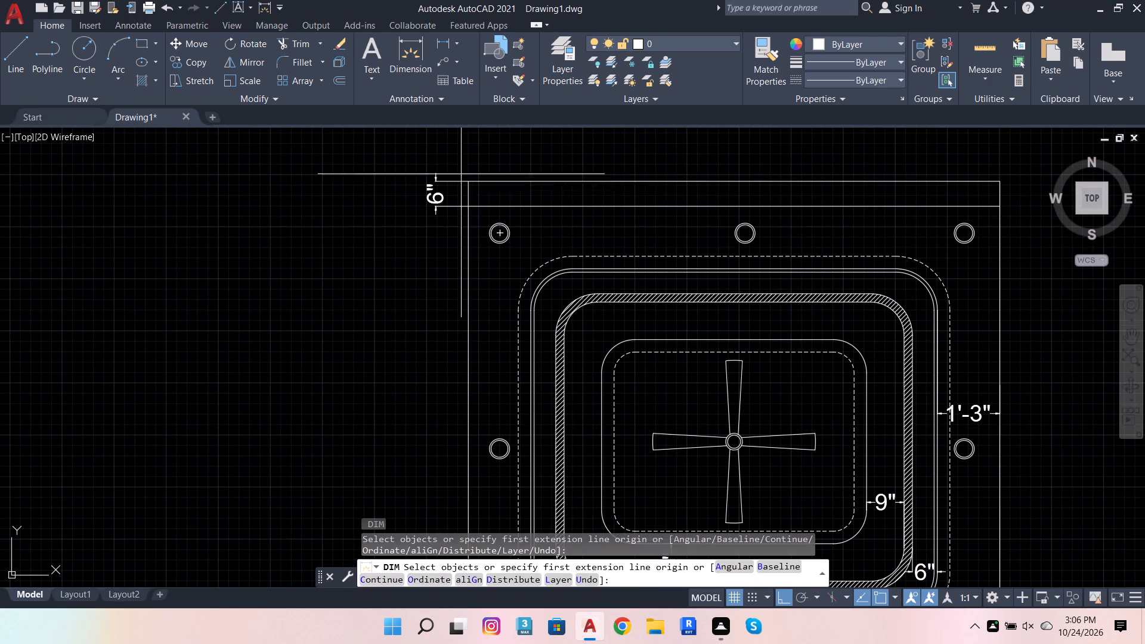
{"action": "left_click", "coordinate": [465, 185]}
{"action": "scroll", "coordinate": [469, 184], "scroll_direction": "down", "scroll_amount": 4}
{"action": "scroll", "coordinate": [488, 277], "scroll_direction": "up", "scroll_amount": 3}
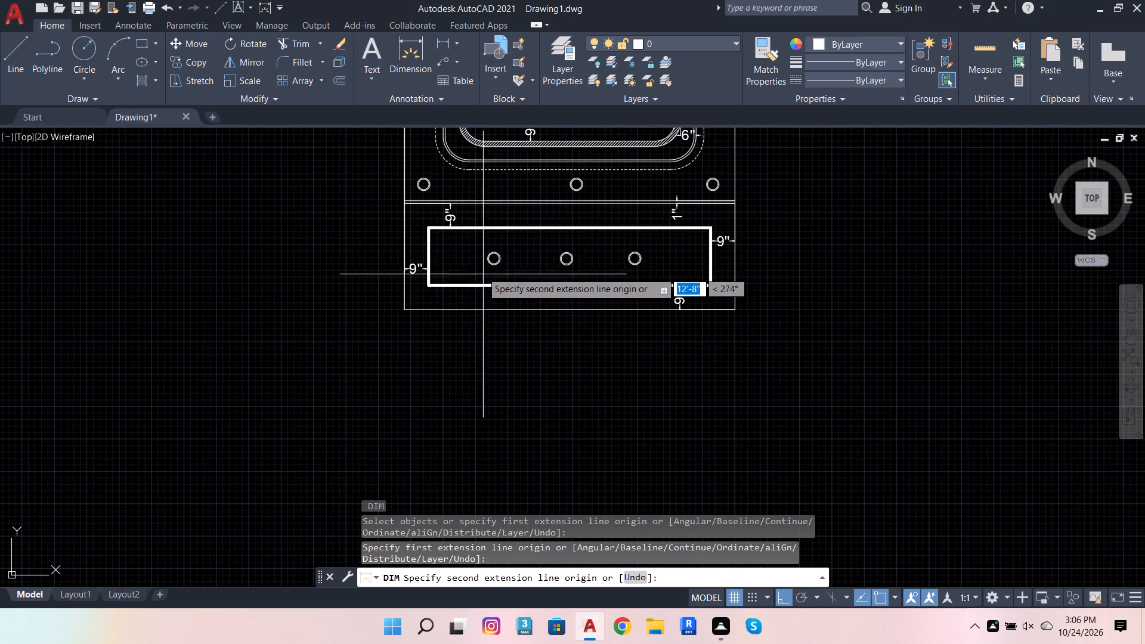
{"action": "scroll", "coordinate": [407, 204], "scroll_direction": "up", "scroll_amount": 2}
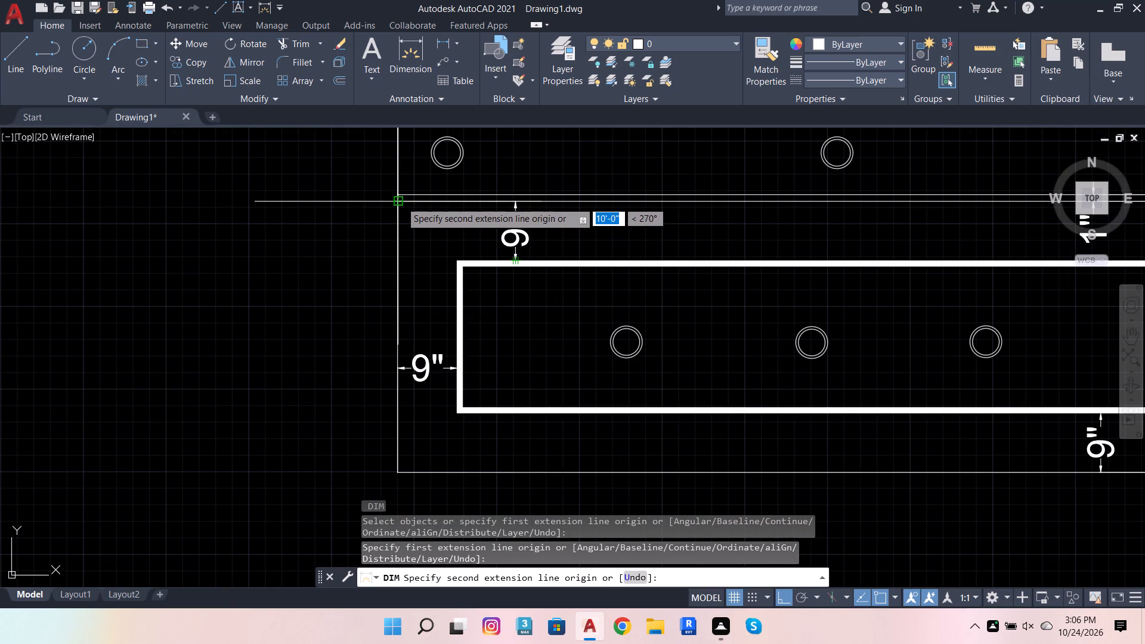
{"action": "left_click", "coordinate": [398, 201]}
{"action": "scroll", "coordinate": [449, 212], "scroll_direction": "down", "scroll_amount": 6}
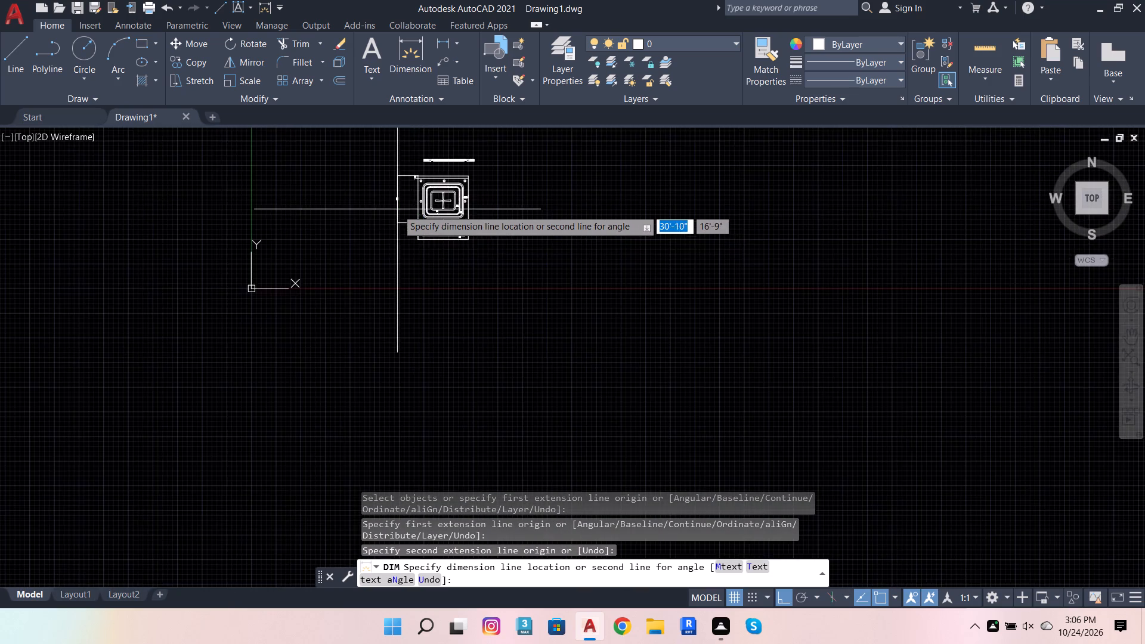
{"action": "scroll", "coordinate": [397, 209], "scroll_direction": "up", "scroll_amount": 3}
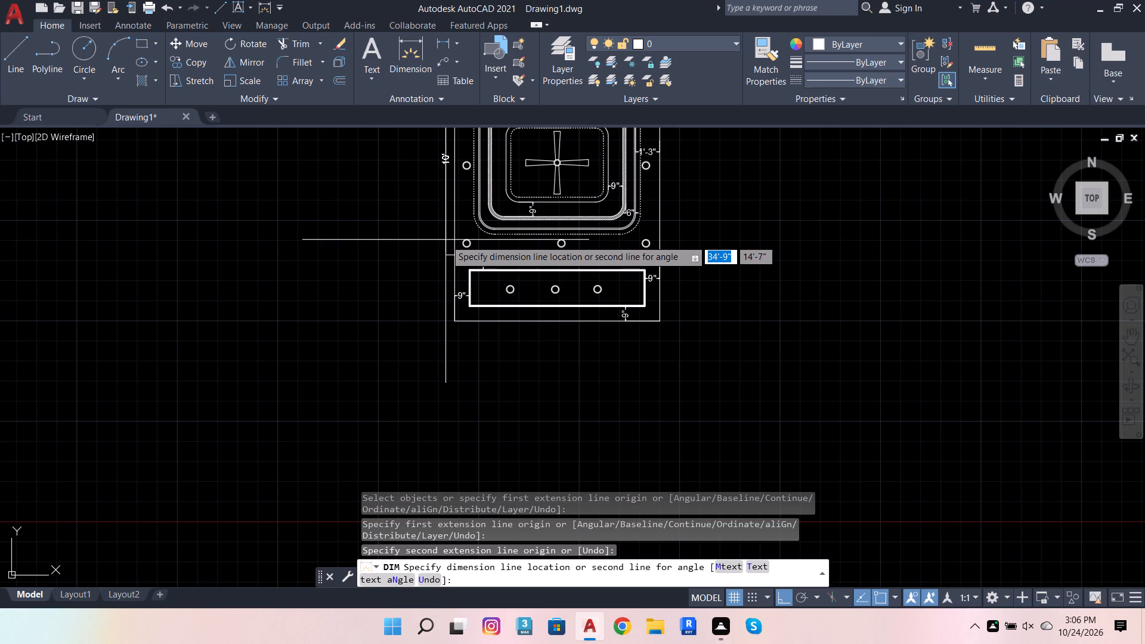
{"action": "scroll", "coordinate": [449, 241], "scroll_direction": "up", "scroll_amount": 3}
{"action": "left_click", "coordinate": [450, 246]}
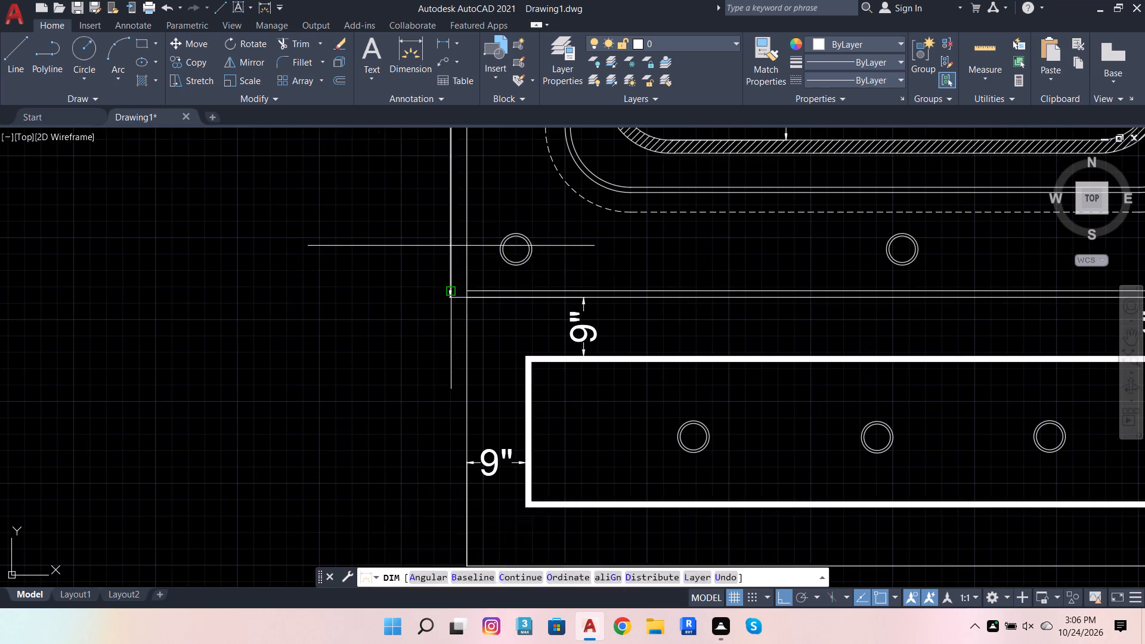
{"action": "scroll", "coordinate": [512, 286], "scroll_direction": "down", "scroll_amount": 5}
{"action": "scroll", "coordinate": [489, 210], "scroll_direction": "up", "scroll_amount": 3}
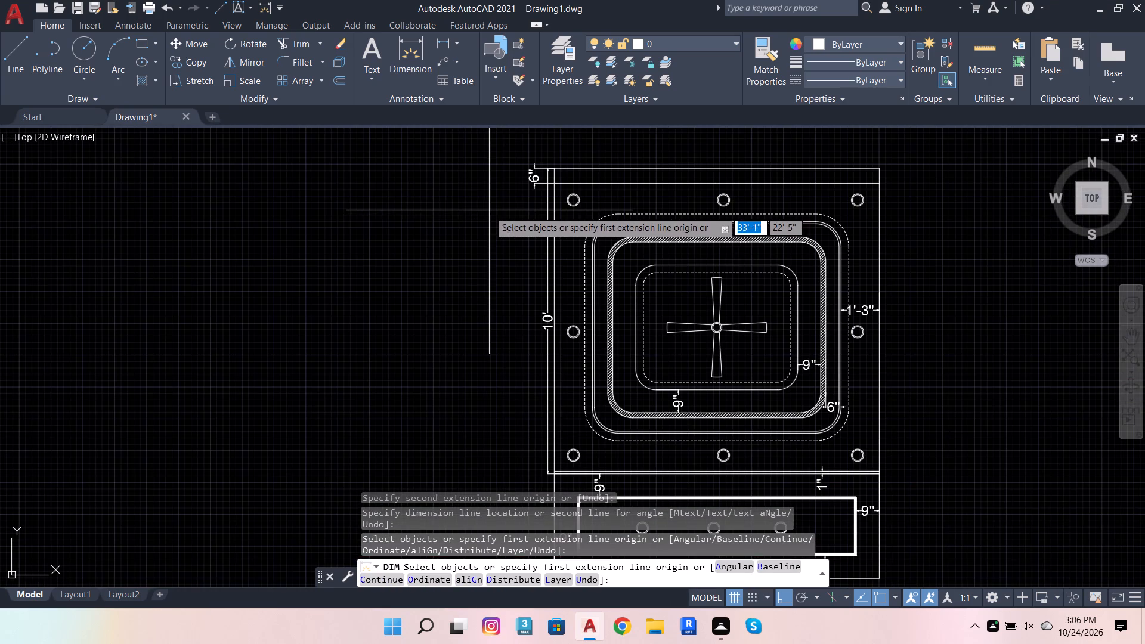
{"action": "key", "text": "Escape"}
{"action": "key", "text": "Escape"}
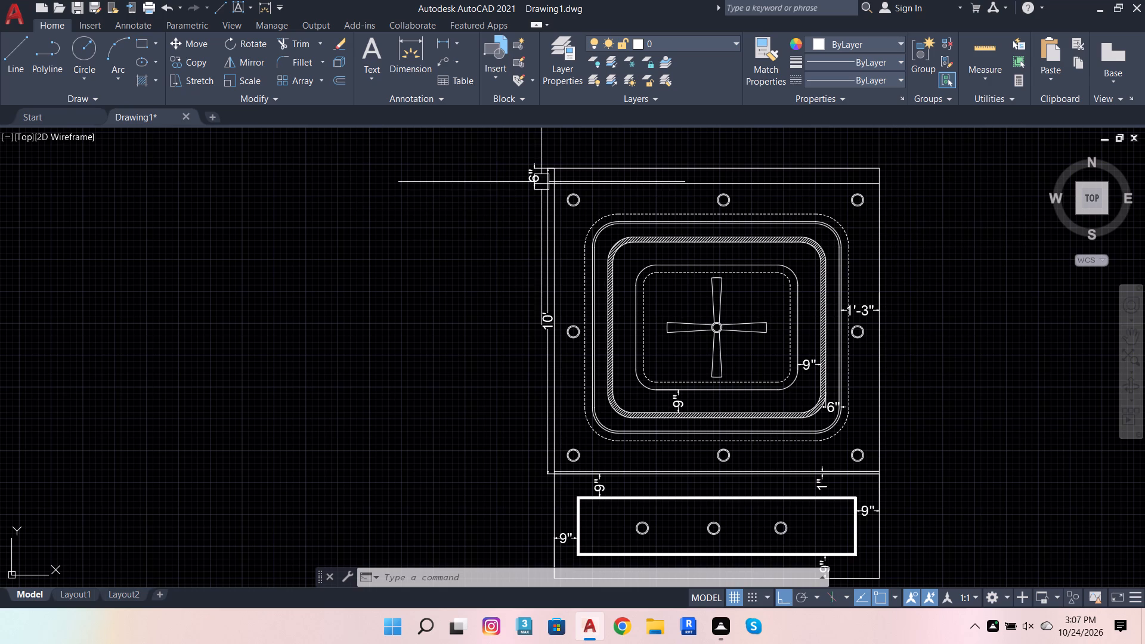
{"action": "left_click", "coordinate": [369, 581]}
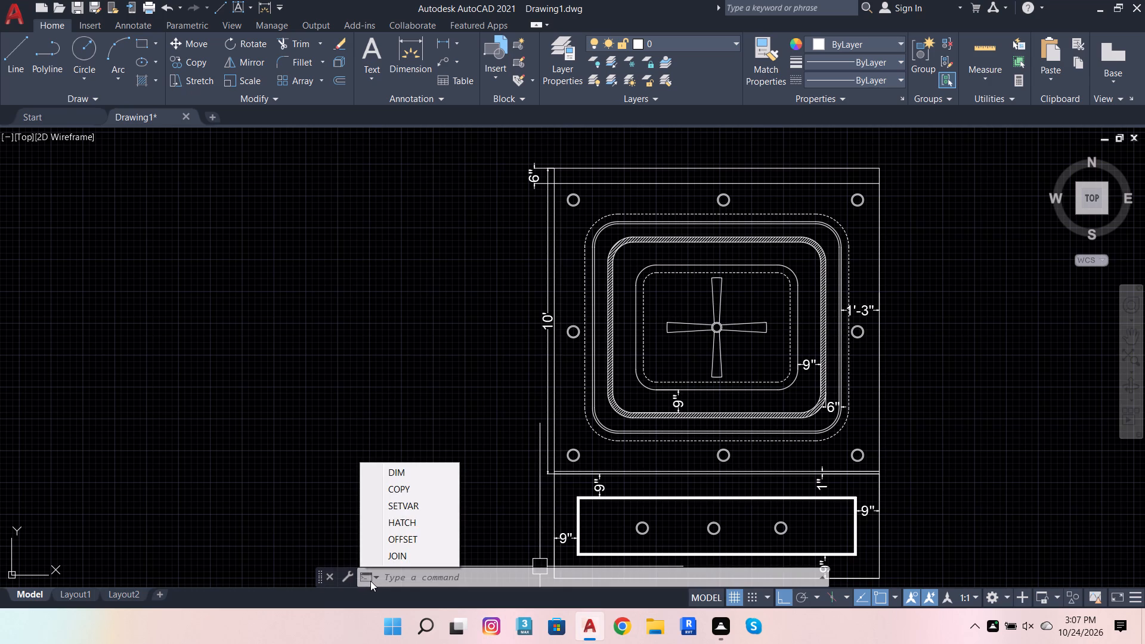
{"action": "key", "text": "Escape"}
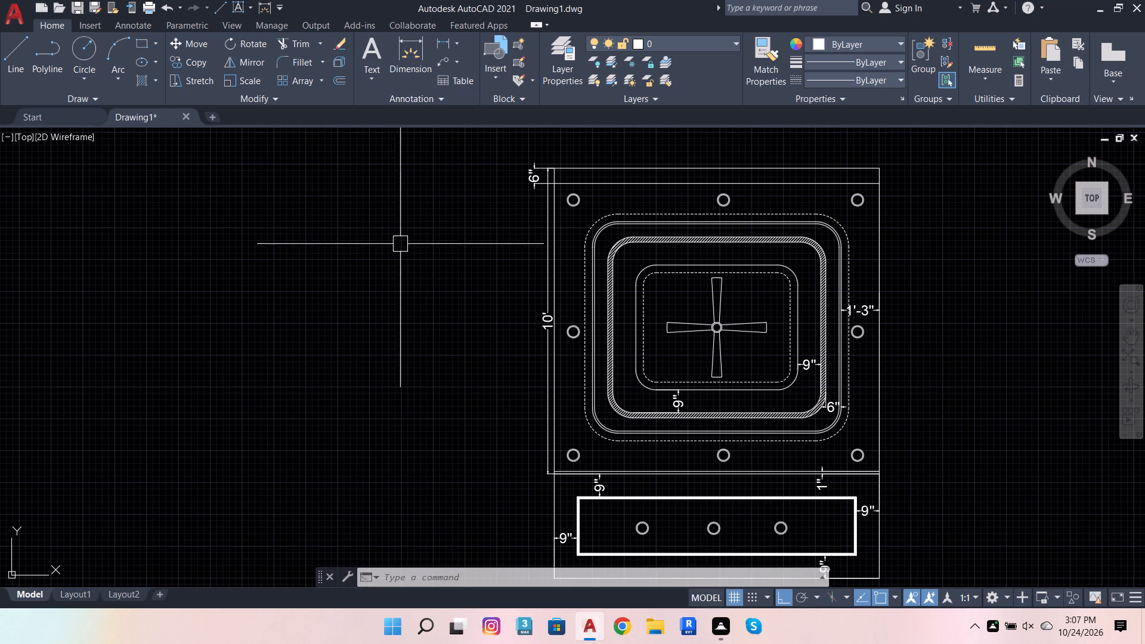
Start the TEXTSIZE command for setting the default text height.
{"action": "key", "text": "t"}
{"action": "key", "text": "e"}
{"action": "key", "text": "x"}
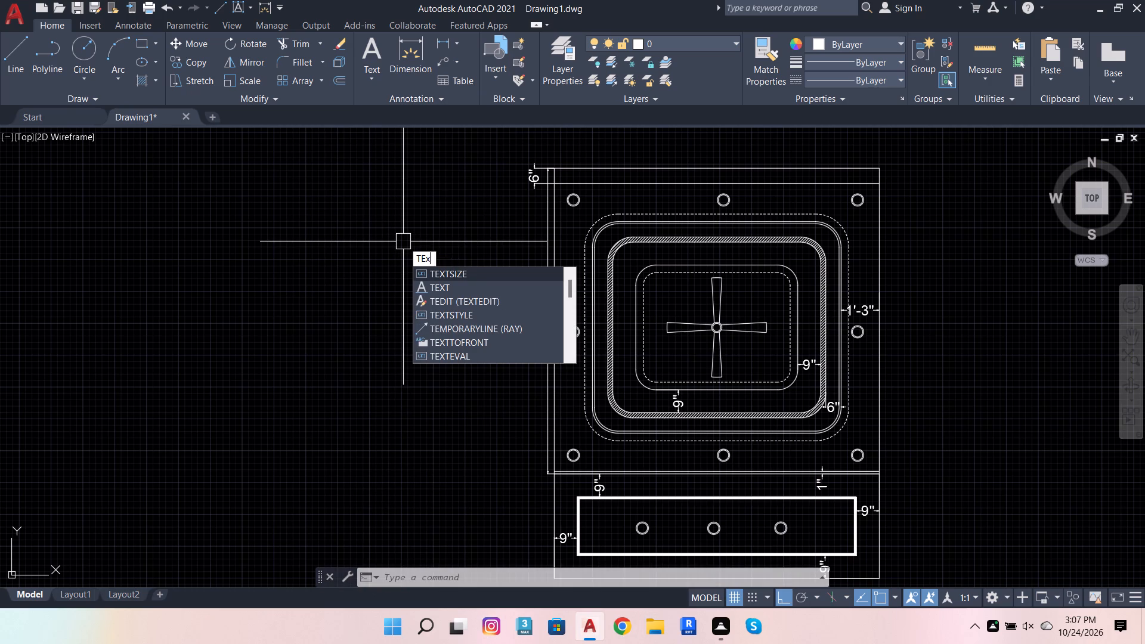
{"action": "left_click", "coordinate": [466, 274]}
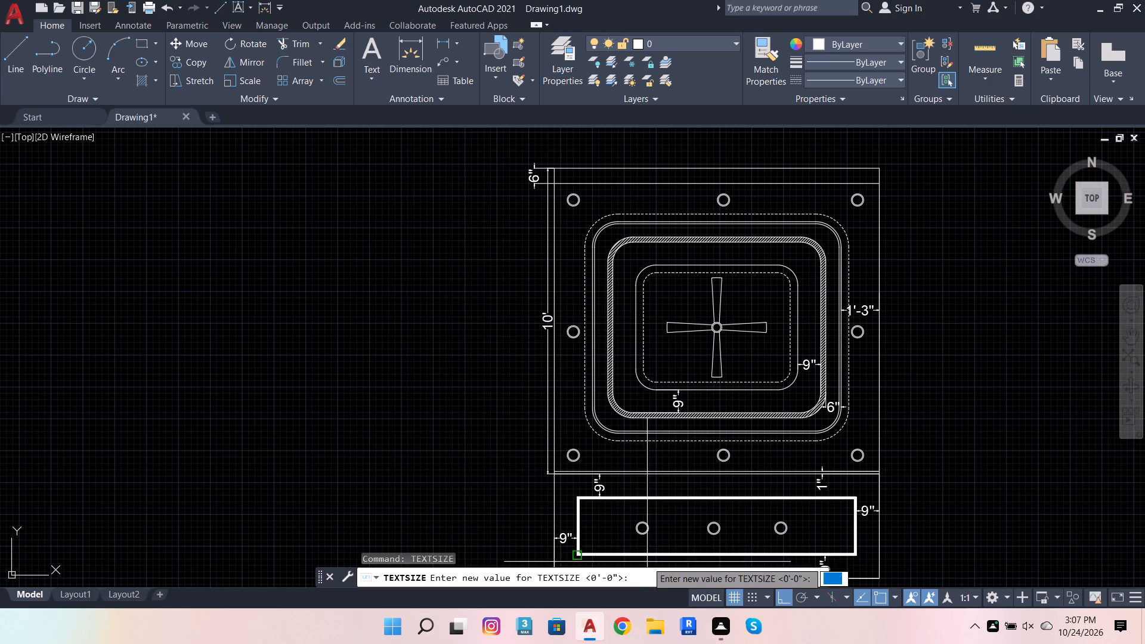
{"action": "left_click", "coordinate": [655, 573]}
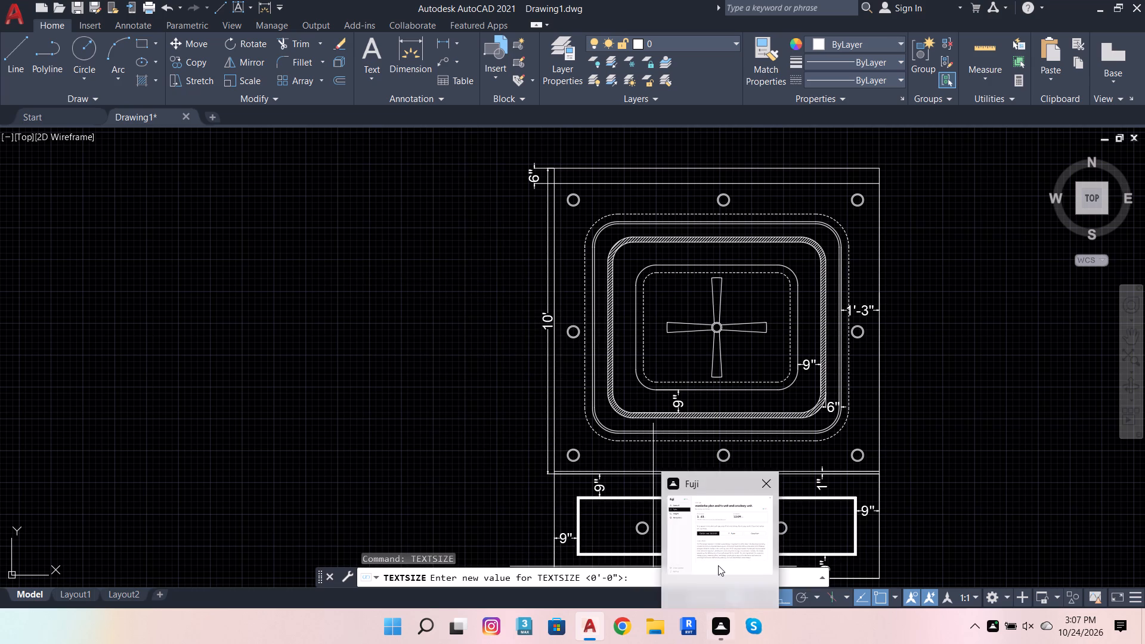